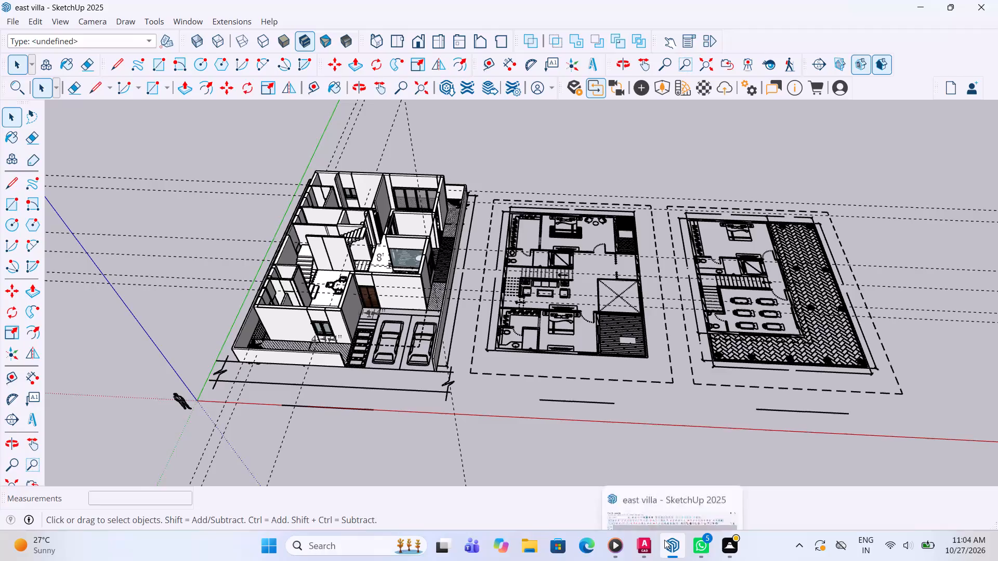
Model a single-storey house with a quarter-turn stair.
Start a new, empty model from the open east villa model.
click(671, 495)
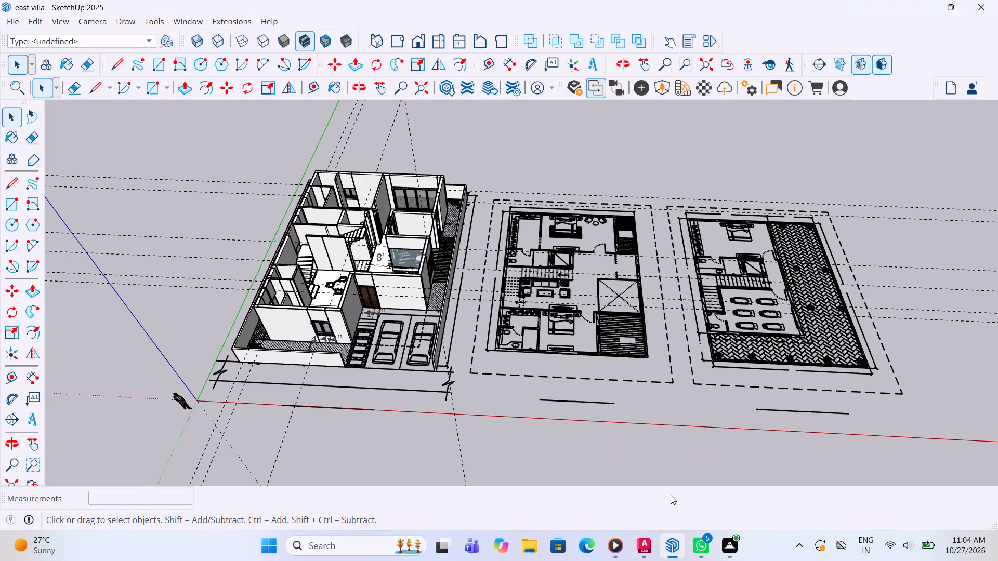
click(13, 21)
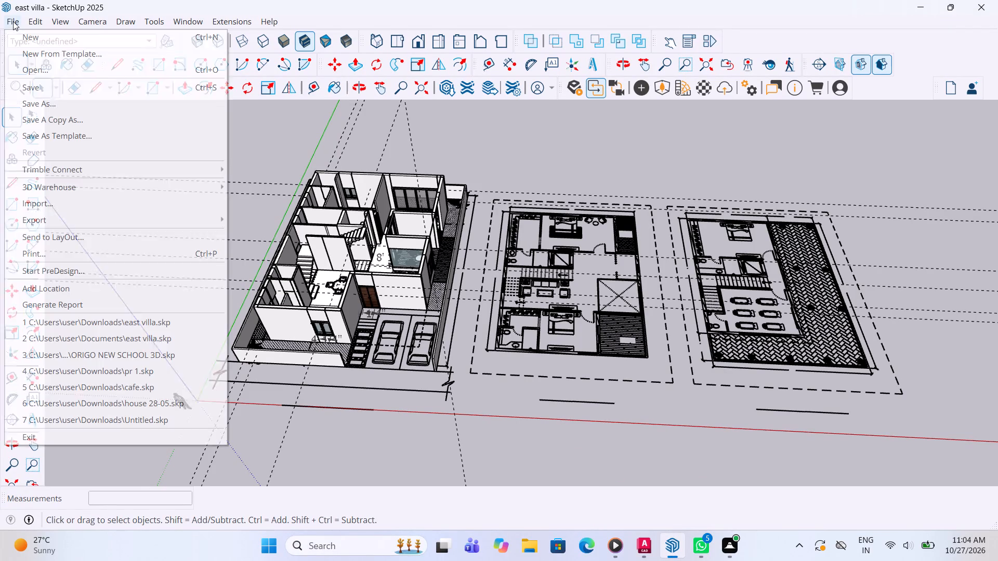
click(63, 36)
Import the drawing EAST VILLa 27.dwg from Downloads into the new model.
scroll(311, 331, down, 9)
middle_drag(279, 352, 421, 350)
scroll(422, 350, down, 5)
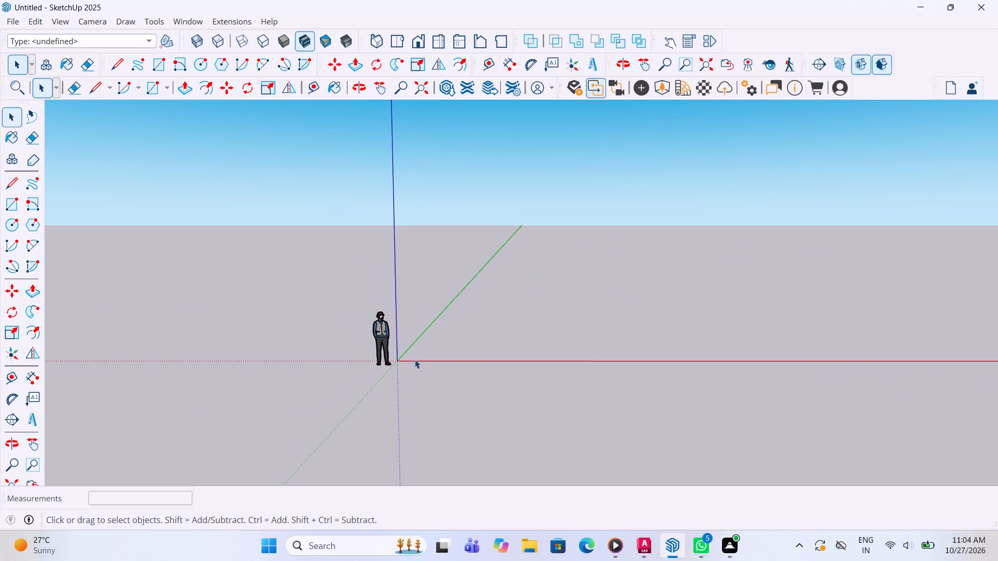
scroll(392, 358, down, 4)
middle_drag(394, 359, 410, 387)
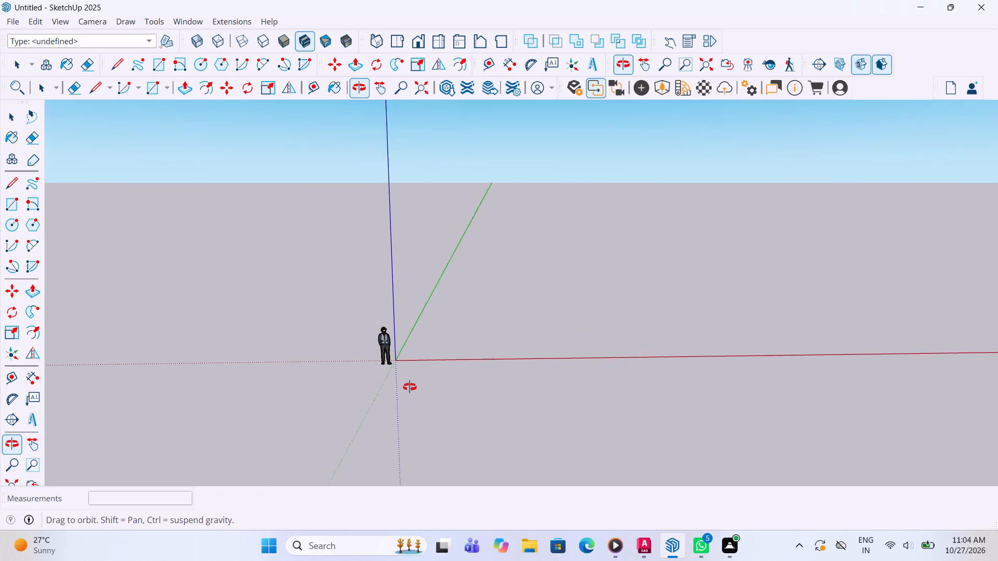
middle_drag(410, 387, 412, 393)
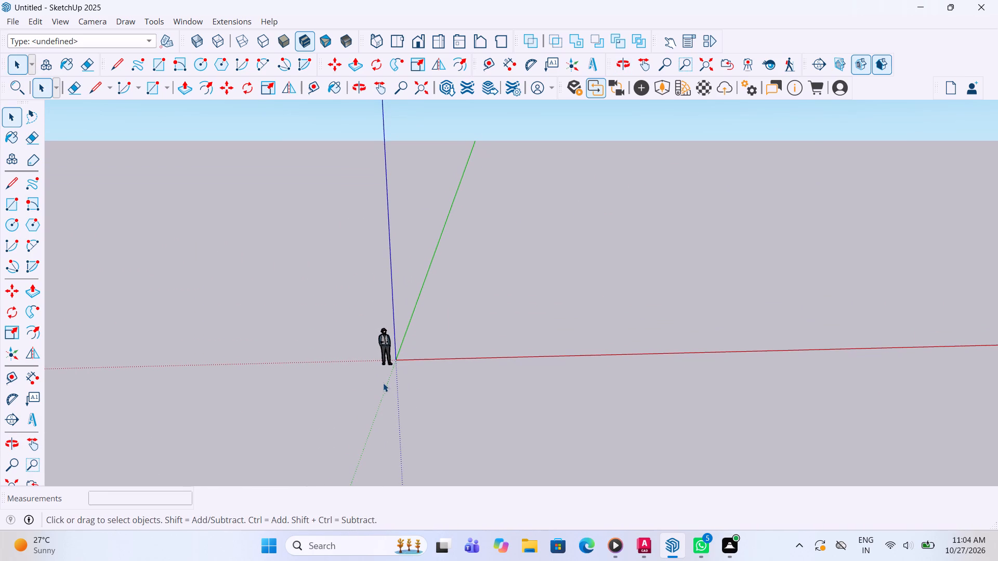
scroll(341, 379, down, 6)
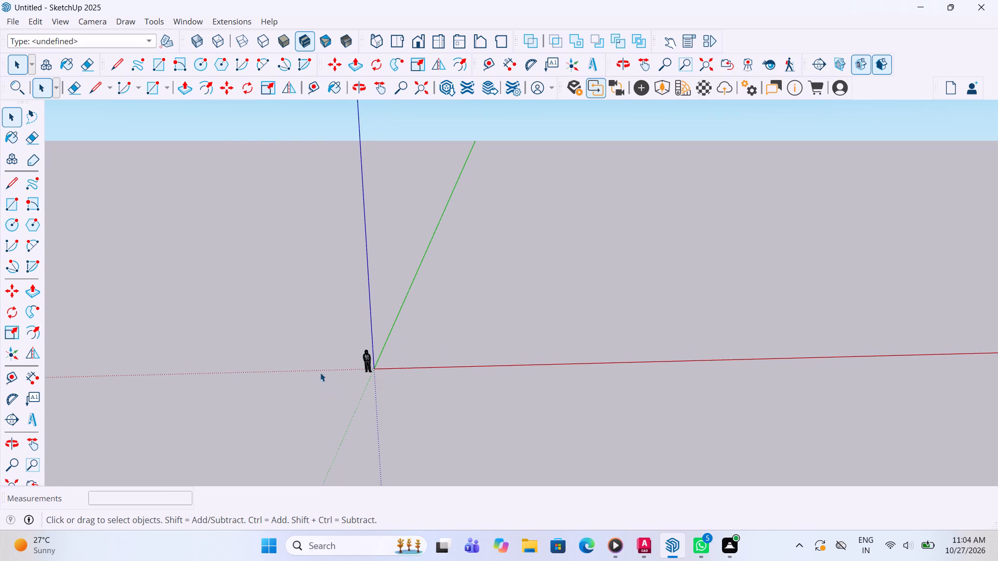
scroll(524, 327, up, 4)
middle_drag(524, 324, 519, 323)
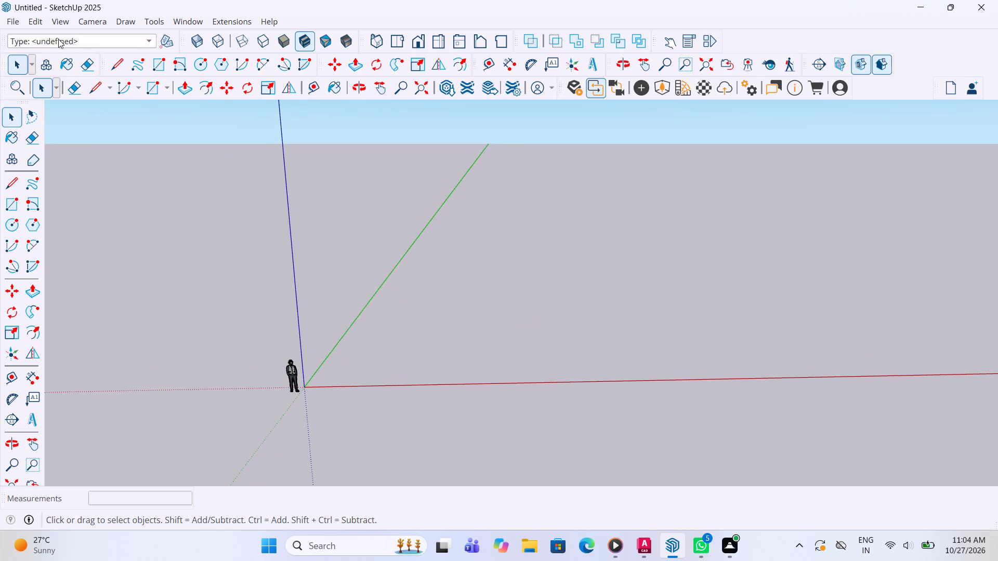
click(16, 17)
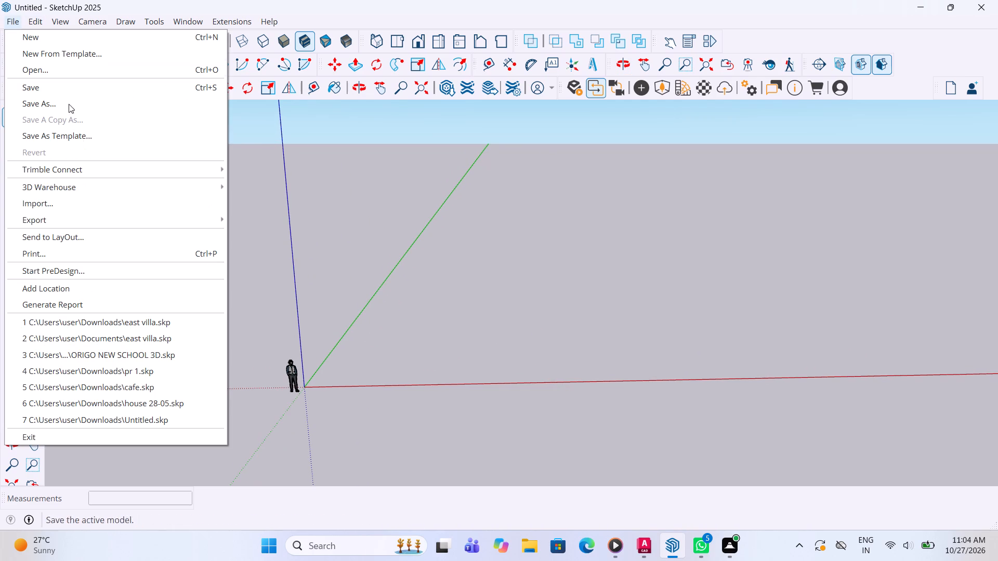
click(89, 205)
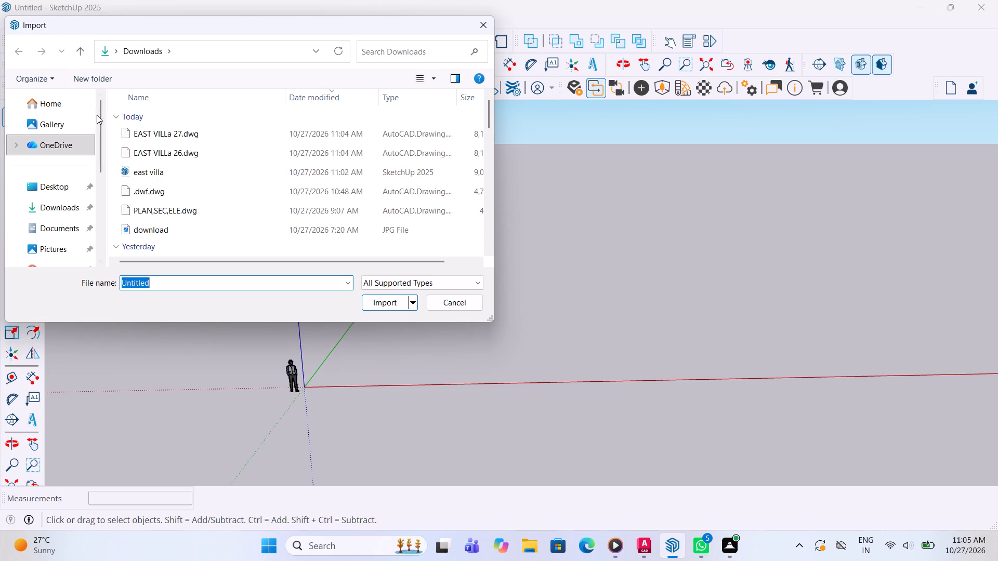
click(49, 208)
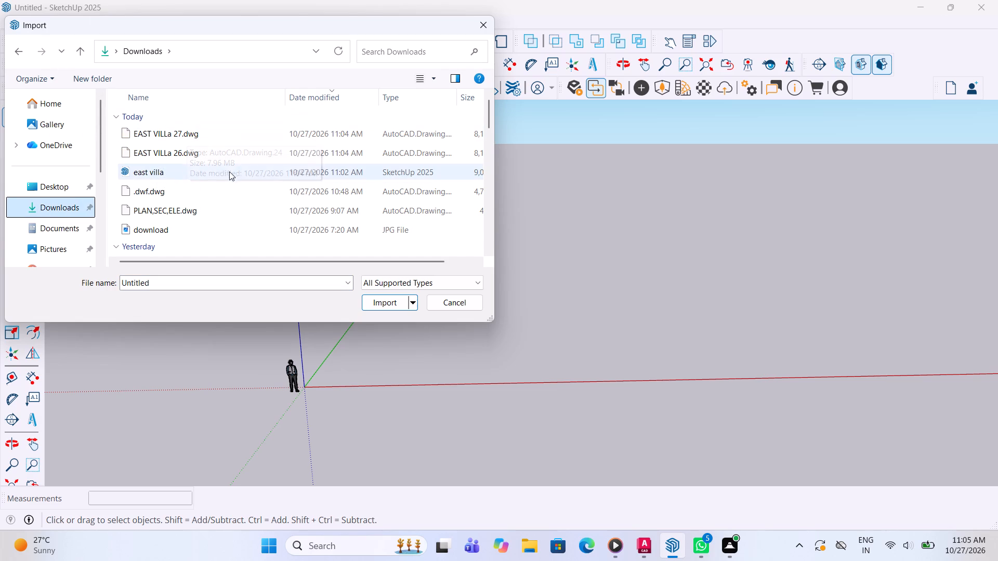
click(171, 137)
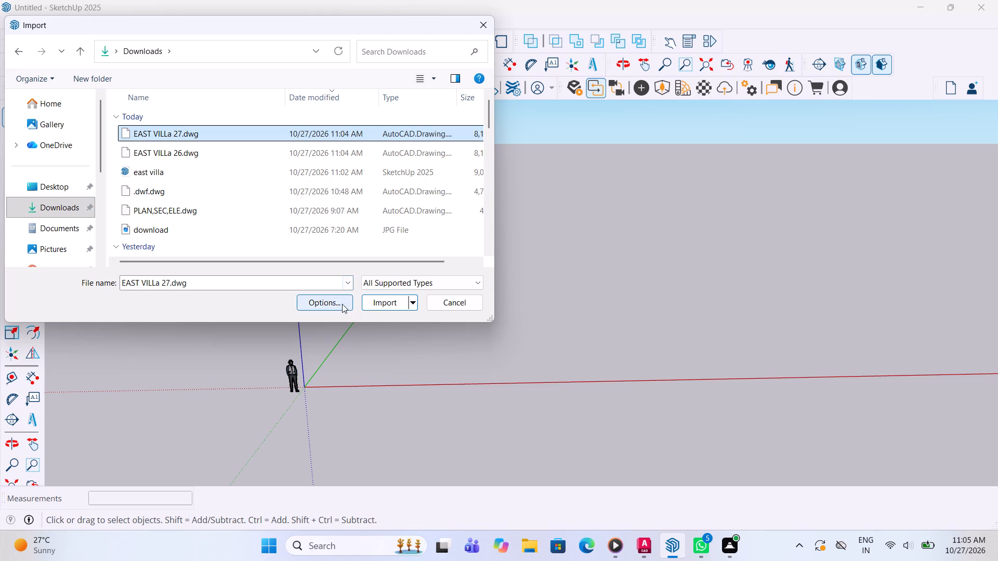
click(391, 303)
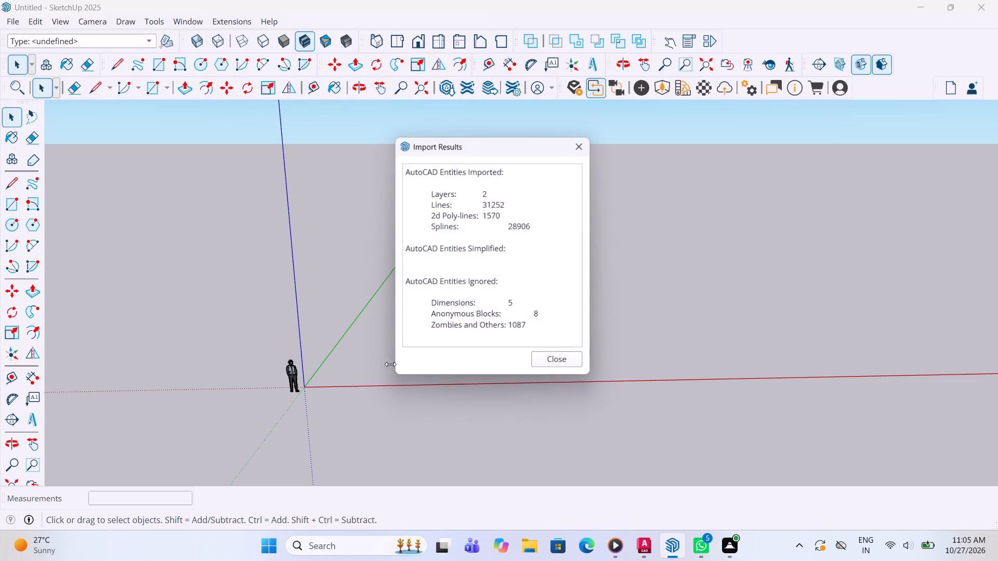
click(544, 363)
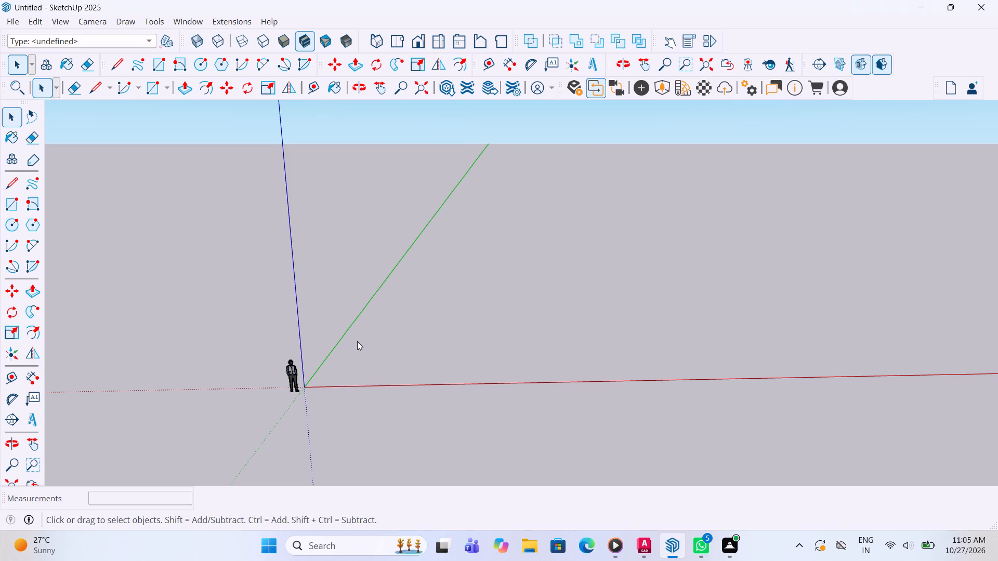
Measure the inside width of the wardrobe room beside the upper bedroom in the middle floor plan.
scroll(422, 292, down, 2)
middle_drag(448, 215, 440, 264)
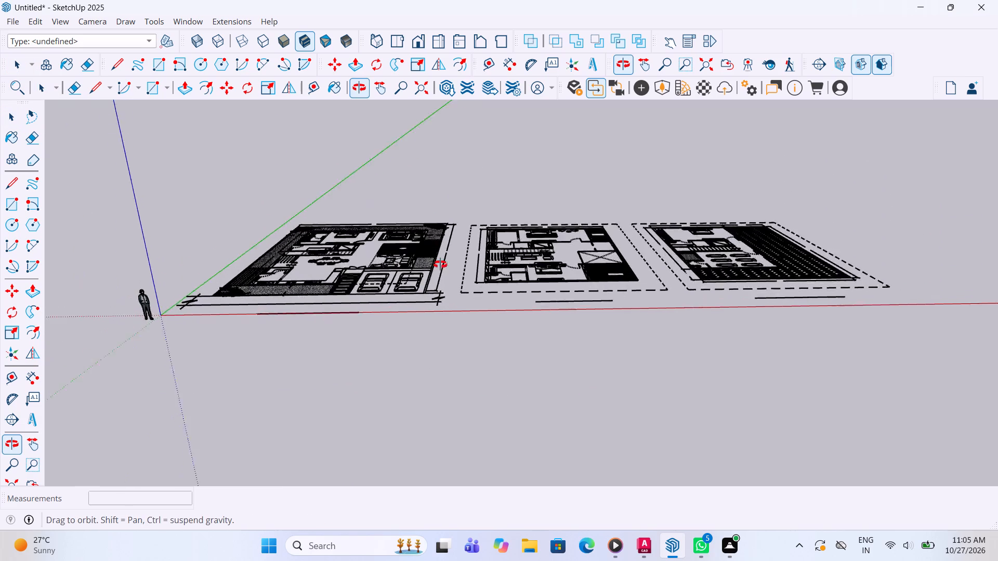
middle_drag(440, 264, 444, 424)
scroll(441, 390, down, 4)
scroll(559, 196, up, 4)
scroll(449, 174, up, 2)
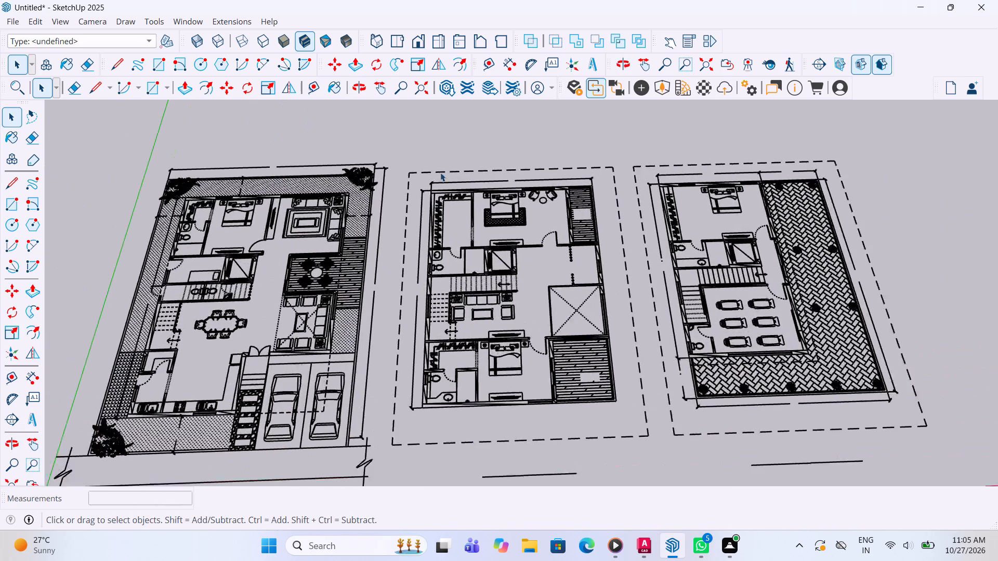
scroll(440, 172, up, 14)
middle_drag(442, 204, 426, 198)
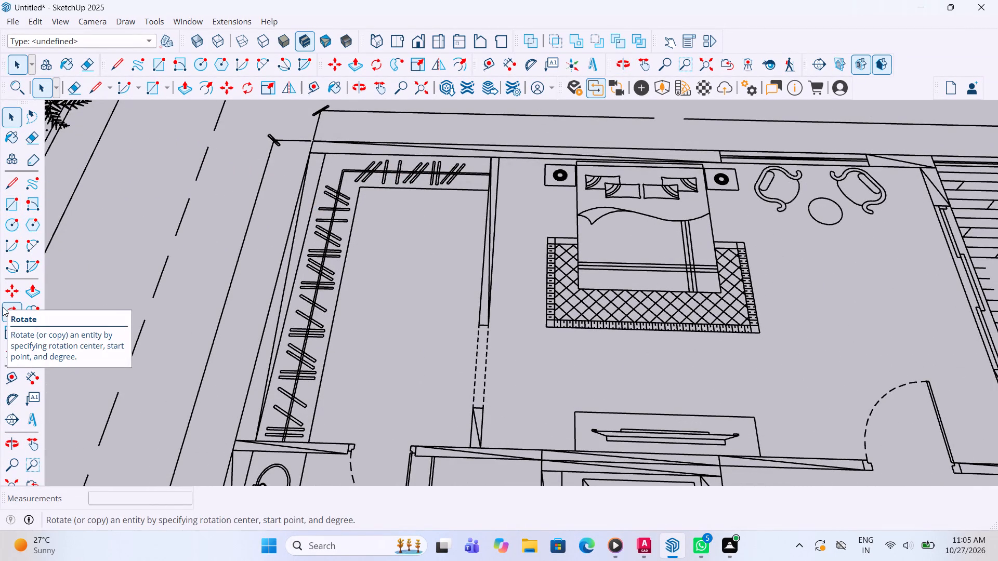
click(36, 374)
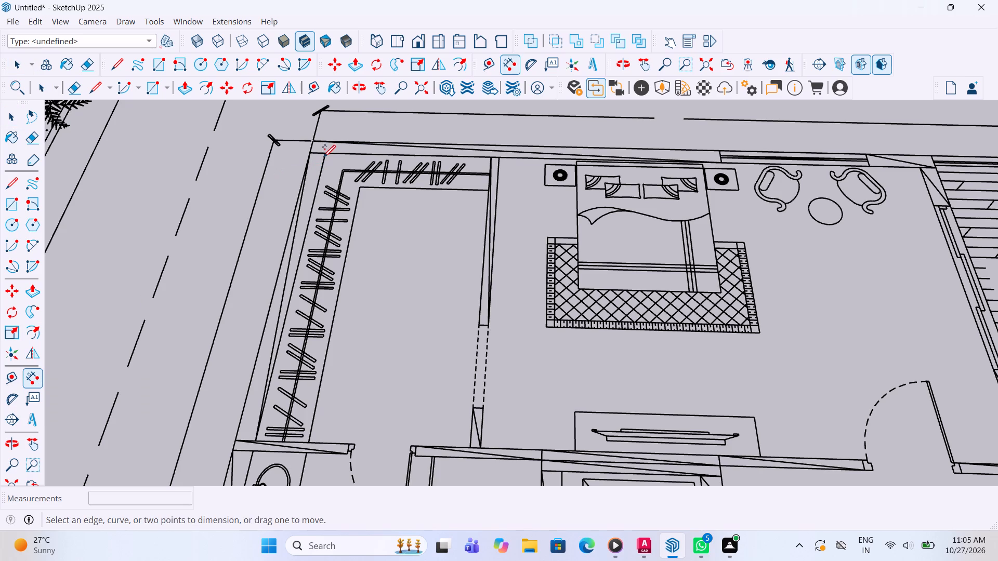
click(323, 158)
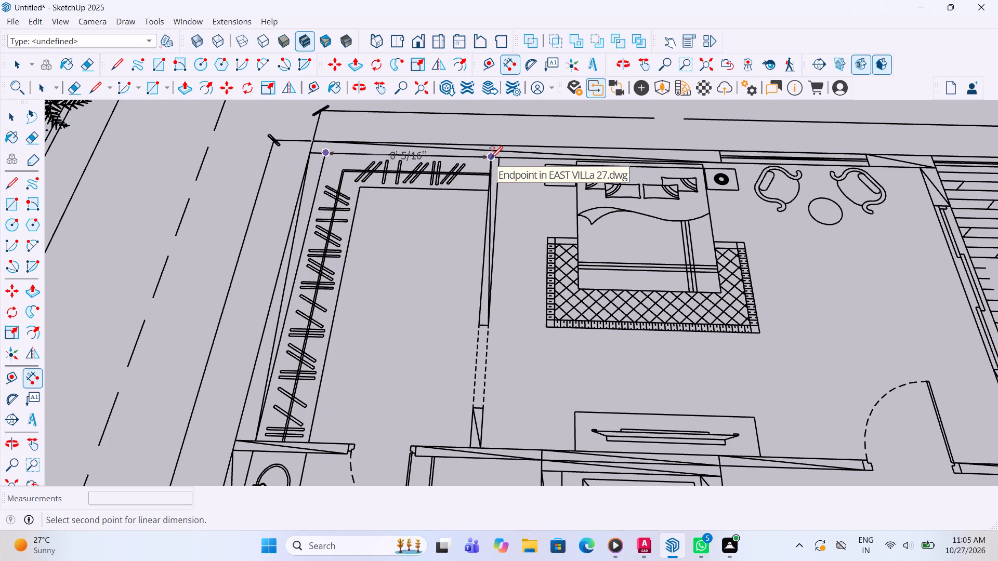
double_click(491, 159)
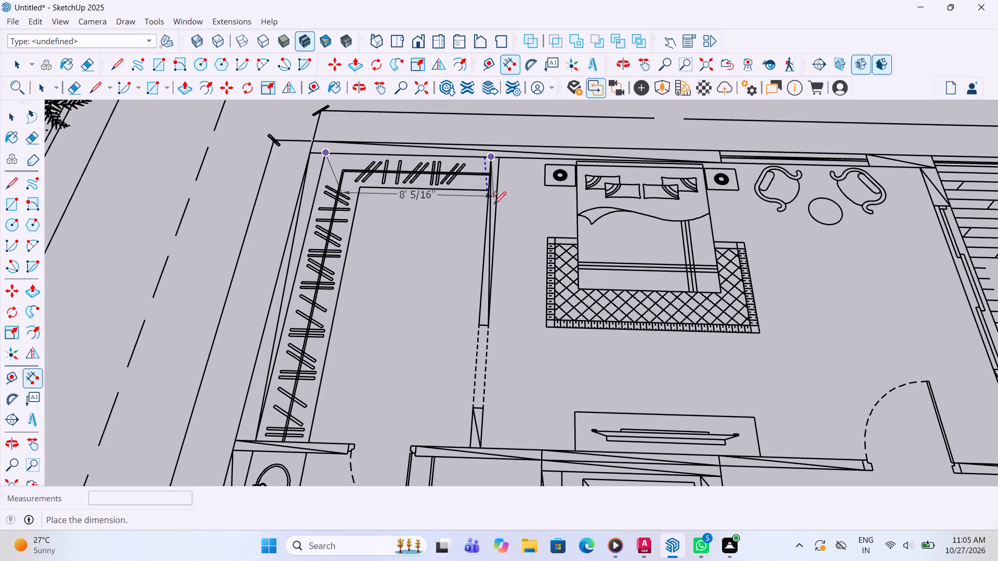
middle_drag(485, 220, 490, 208)
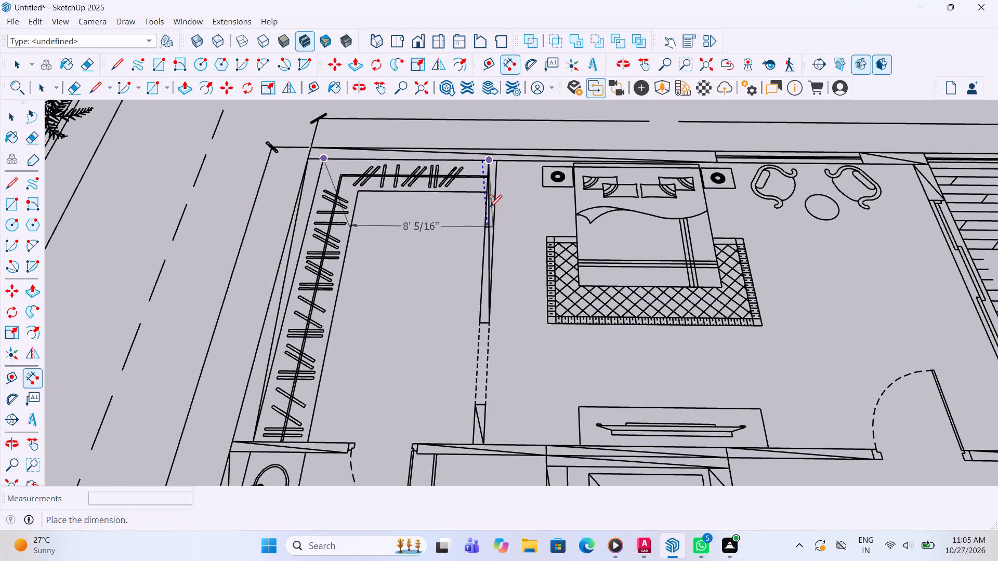
key(Escape)
Examine the staircase, living area and balcony layout of the middle floor plan.
middle_drag(439, 243, 462, 207)
scroll(308, 243, down, 11)
scroll(420, 316, down, 2)
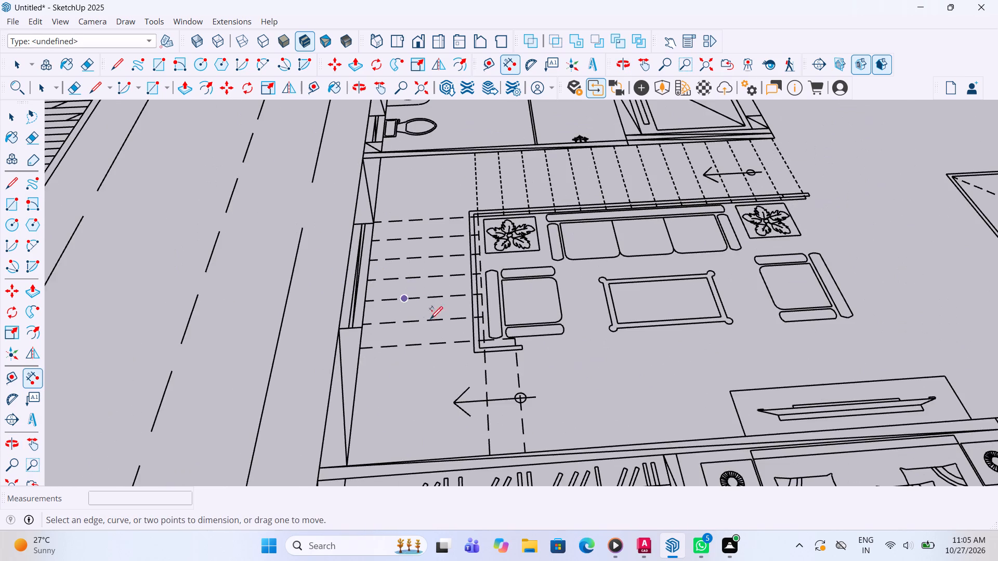
scroll(430, 320, down, 3)
scroll(475, 334, down, 6)
middle_drag(857, 281, 846, 278)
scroll(656, 357, down, 4)
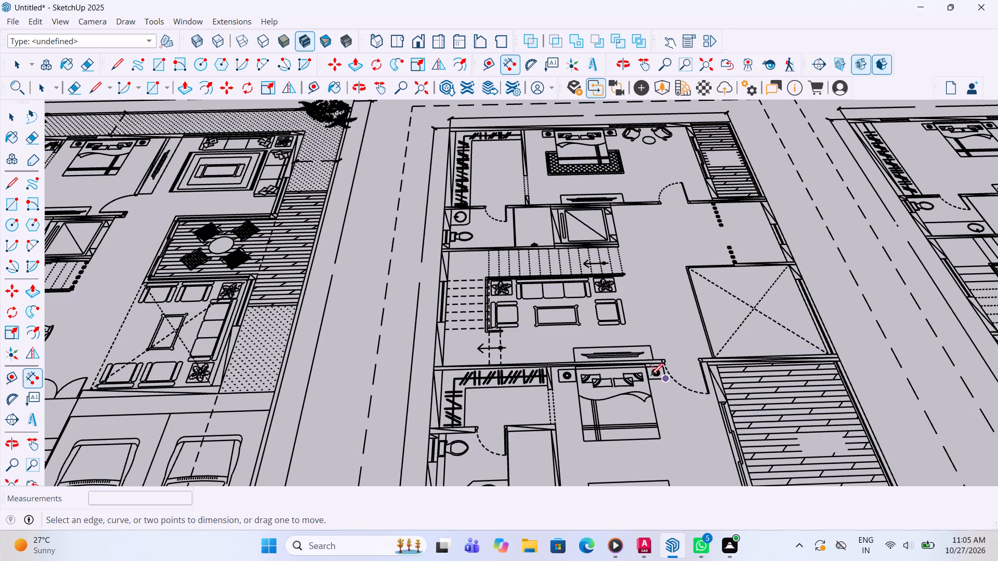
Measure the upper bedroom's inside width in the middle plan, from the wardrobe partition to the balcony-side wall.
scroll(496, 128, up, 3)
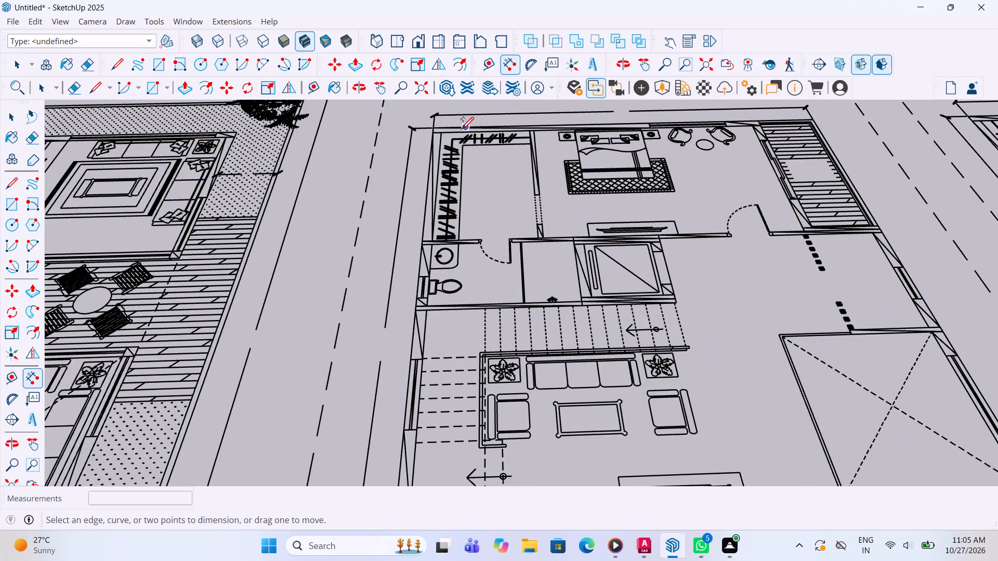
scroll(462, 130, up, 4)
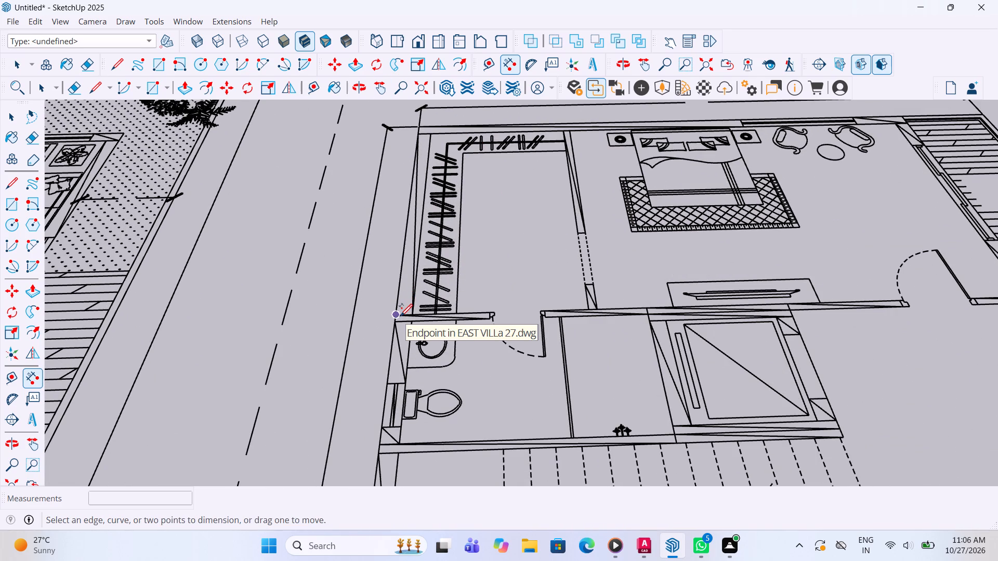
scroll(400, 317, down, 2)
scroll(514, 298, up, 2)
scroll(585, 313, up, 3)
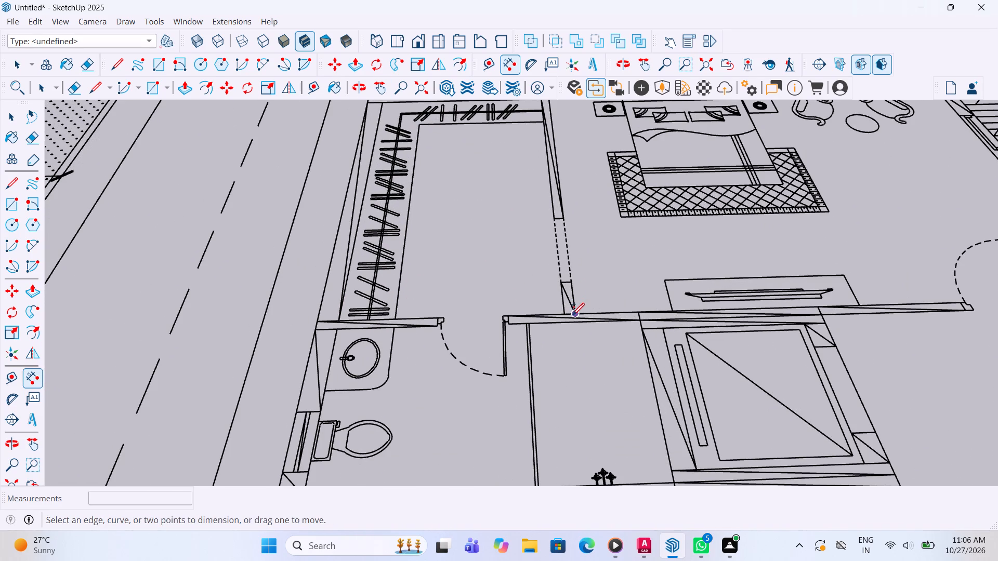
click(572, 316)
scroll(587, 303, down, 5)
scroll(988, 282, up, 5)
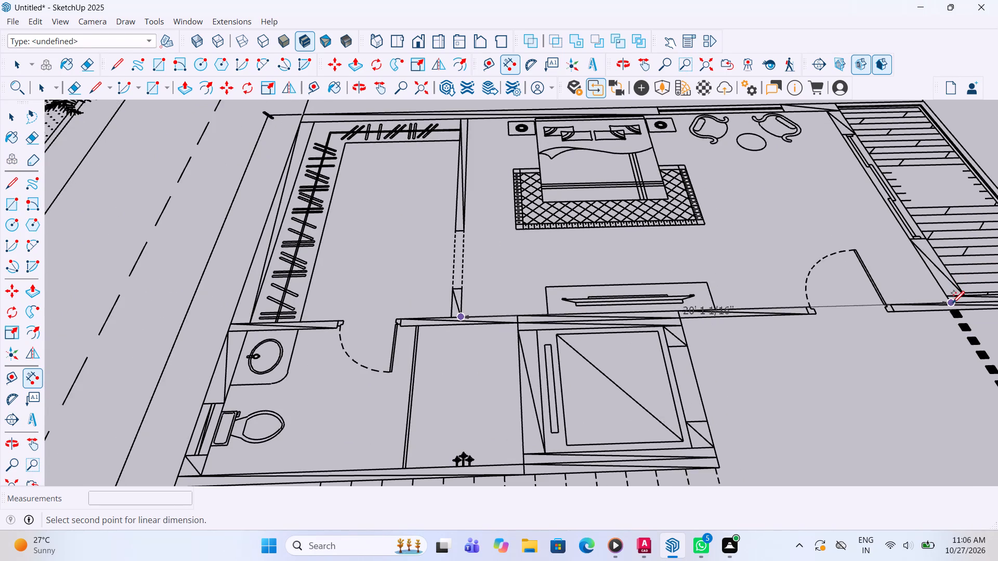
scroll(952, 304, up, 2)
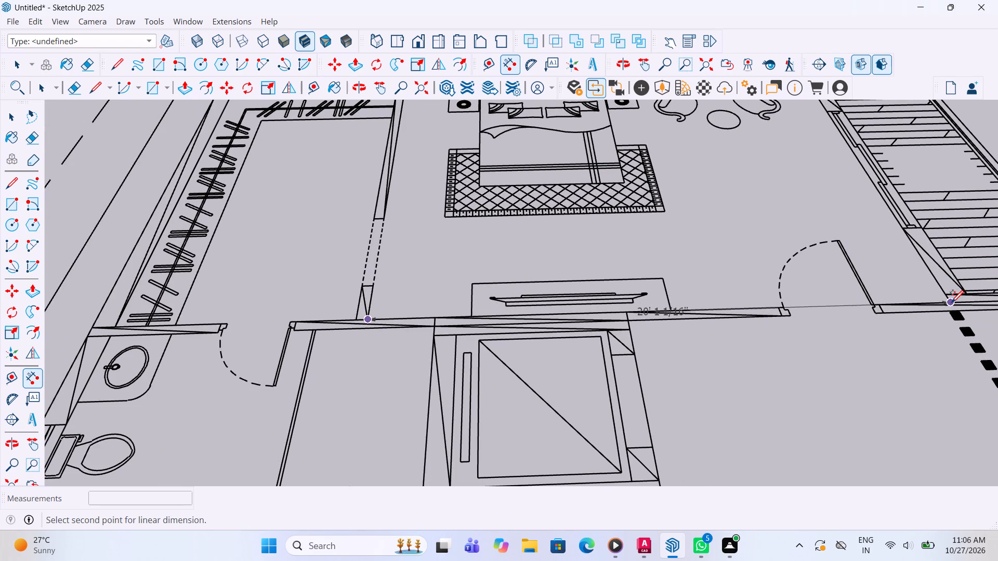
click(951, 304)
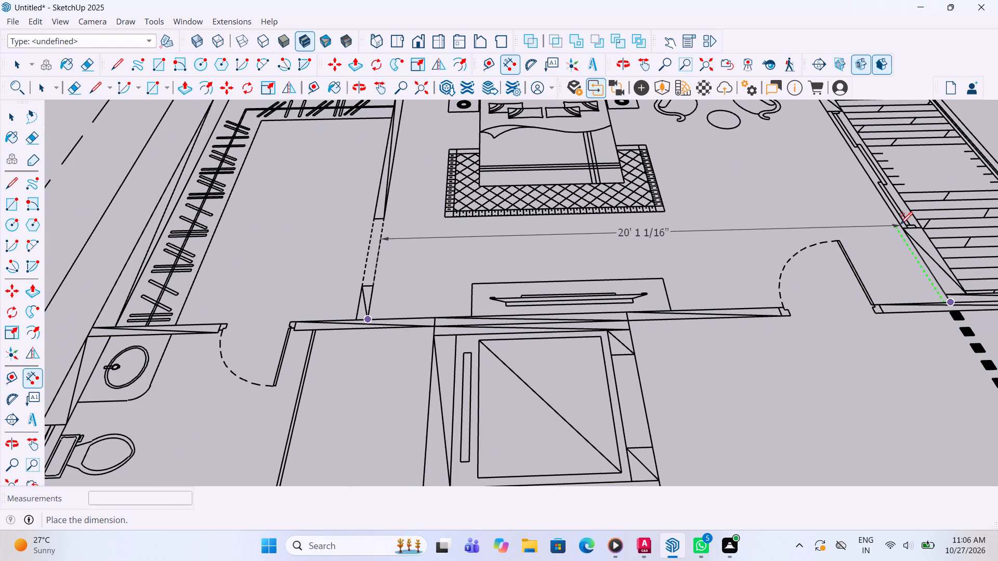
key(Escape)
scroll(529, 279, down, 4)
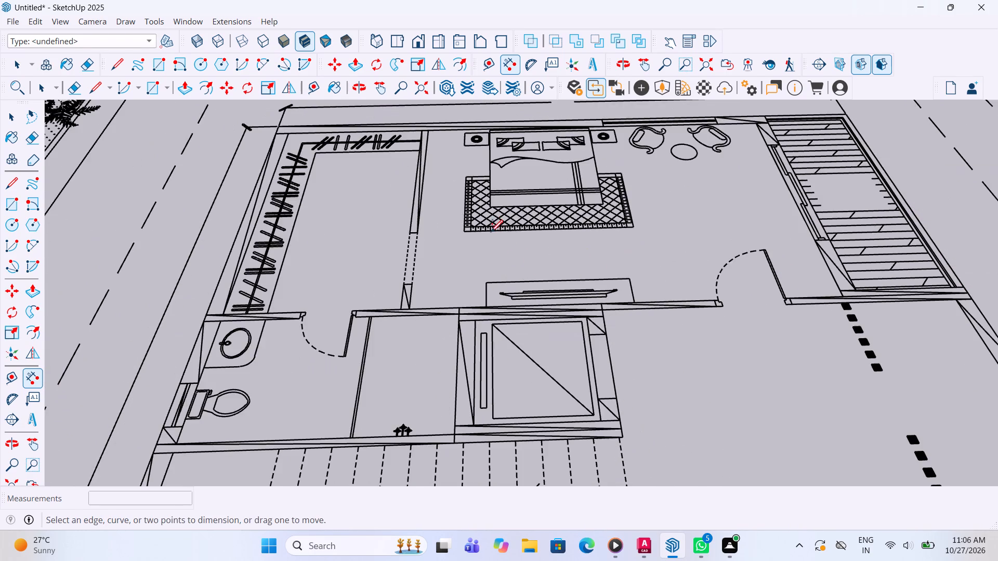
scroll(465, 230, down, 6)
key(space)
Measure the inside width of the upper bathroom and shower in the middle plan, from the outer wall to the lift shaft.
scroll(467, 234, down, 5)
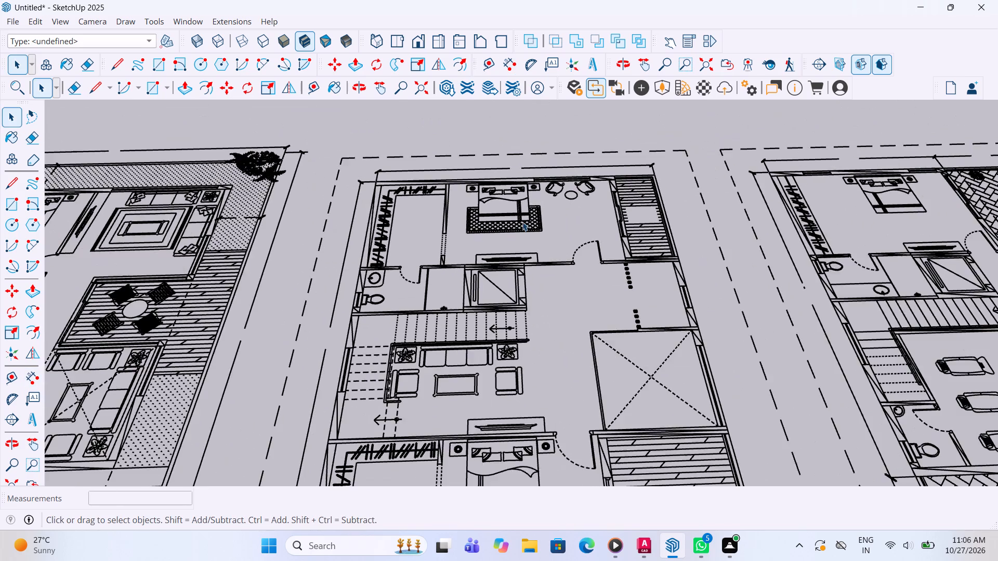
middle_drag(513, 213, 499, 238)
scroll(396, 290, down, 6)
click(486, 119)
scroll(416, 233, up, 2)
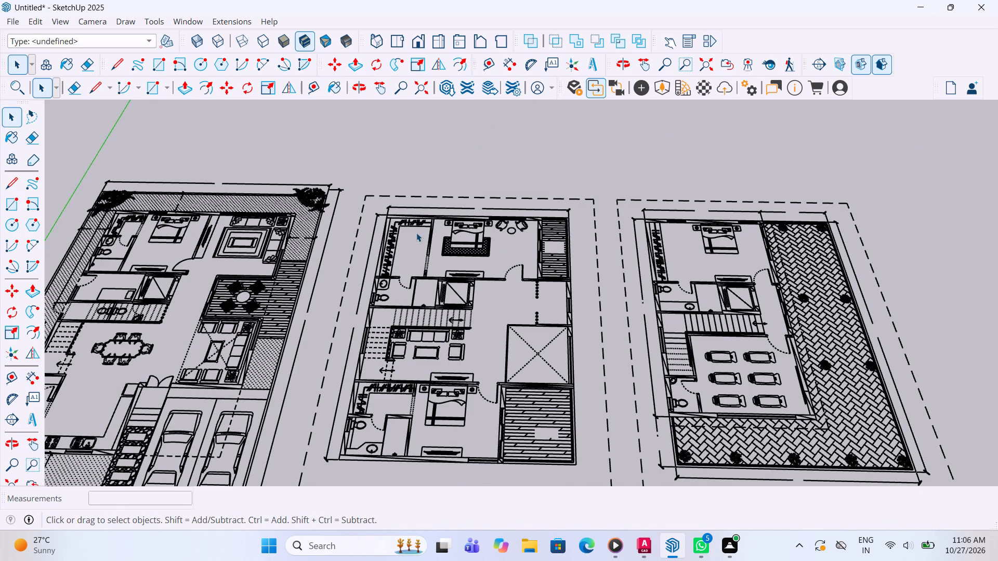
scroll(416, 233, up, 2)
middle_drag(422, 213, 429, 197)
scroll(367, 321, up, 4)
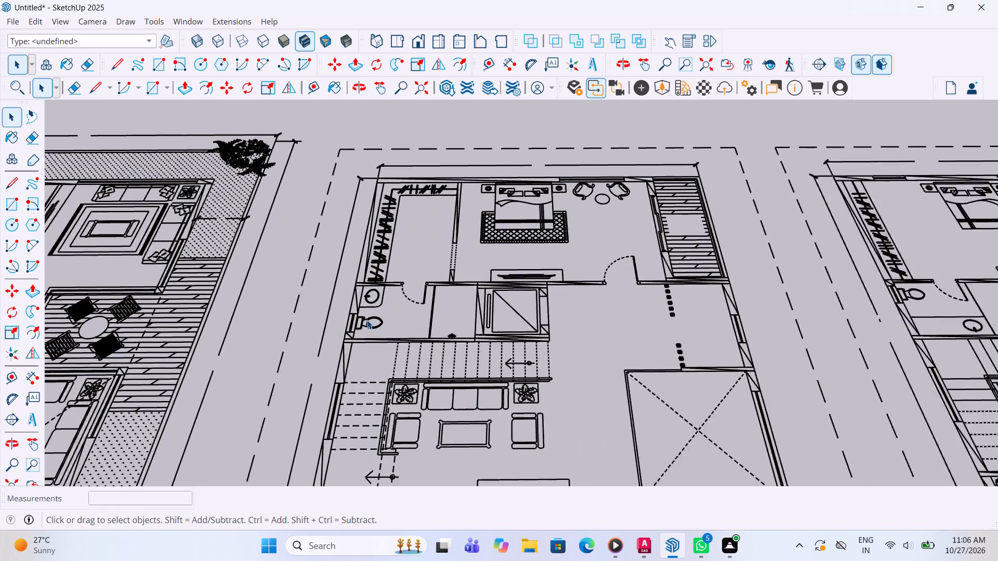
scroll(367, 320, up, 1)
click(29, 375)
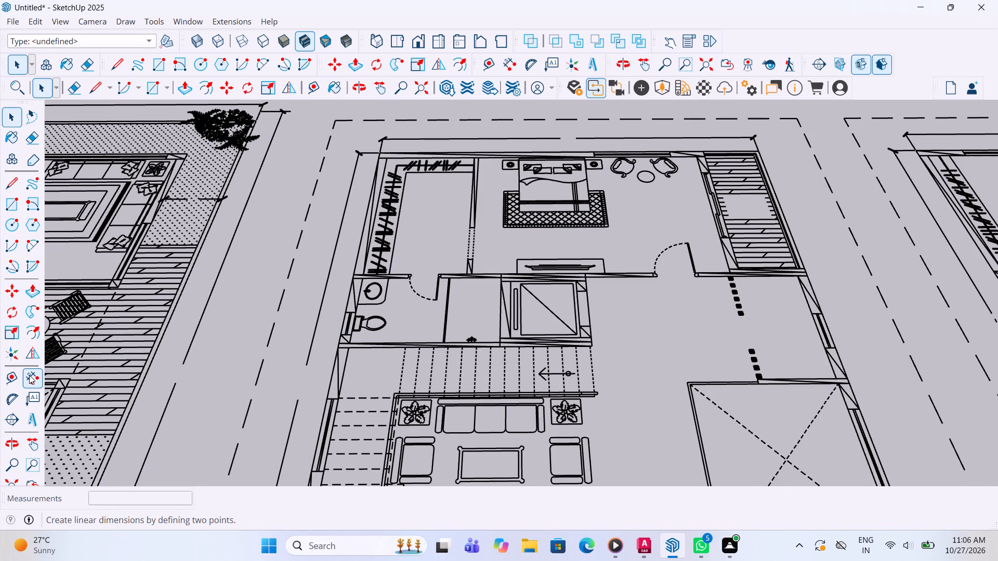
scroll(348, 344, up, 3)
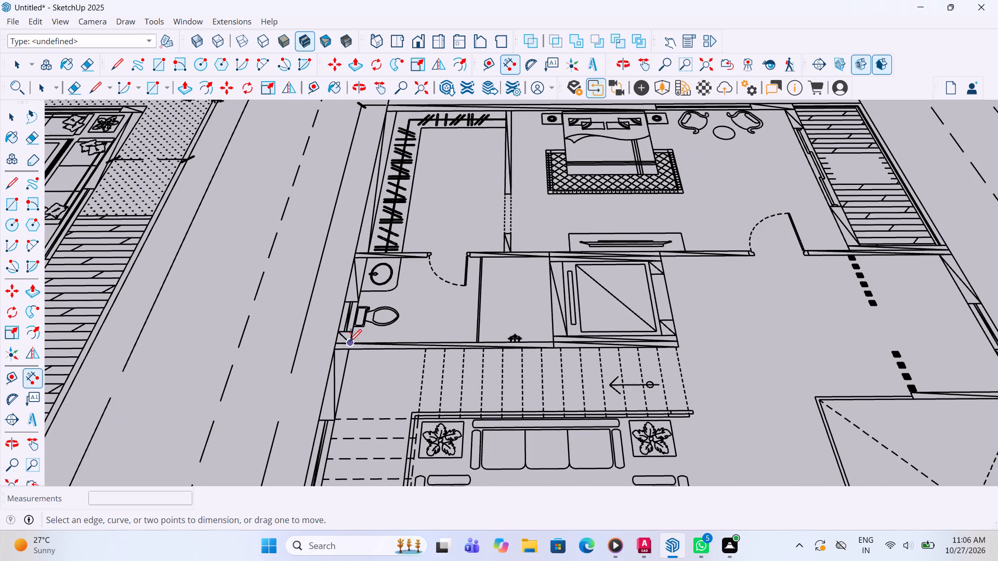
click(349, 343)
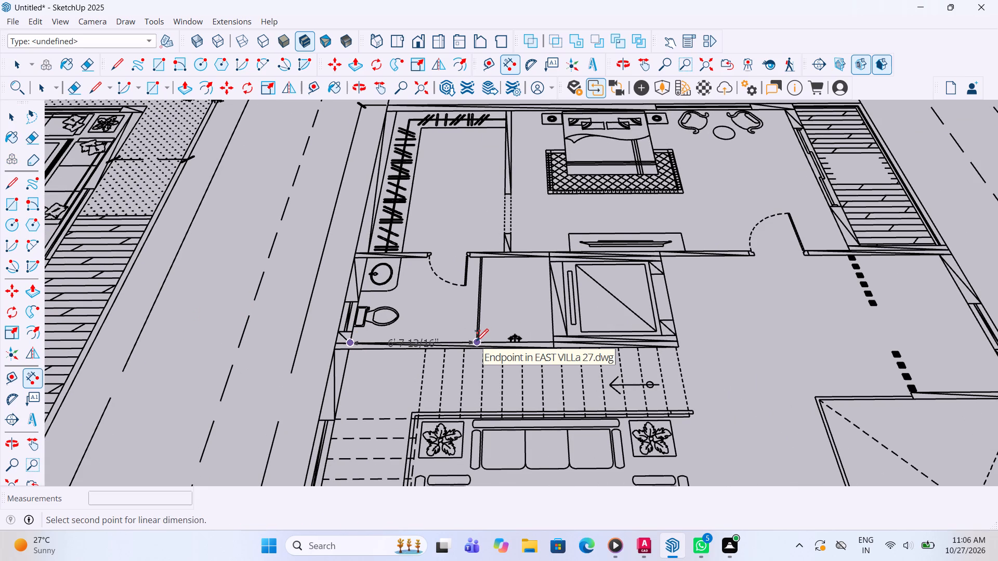
scroll(476, 342, up, 3)
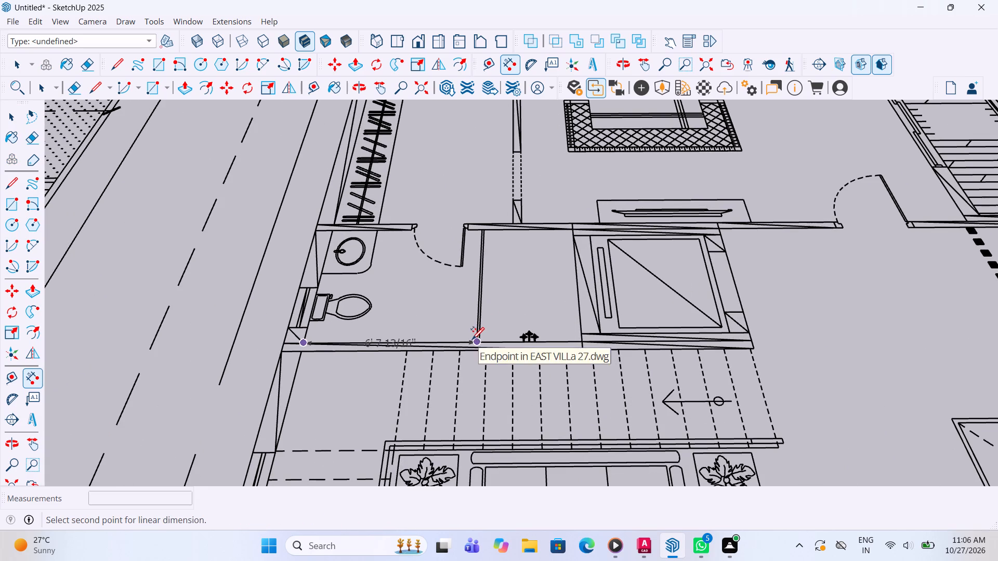
click(581, 340)
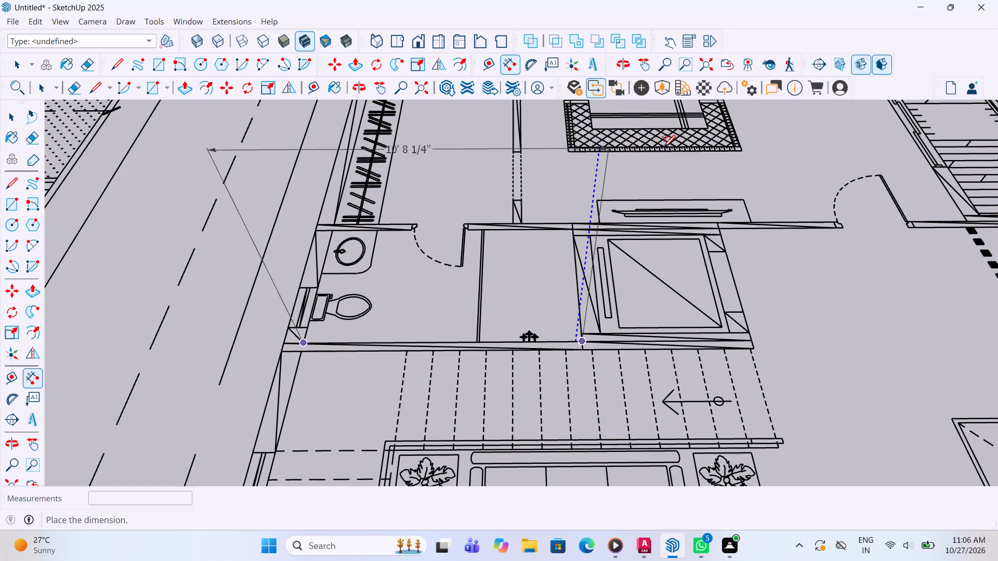
key(Escape)
scroll(521, 213, down, 8)
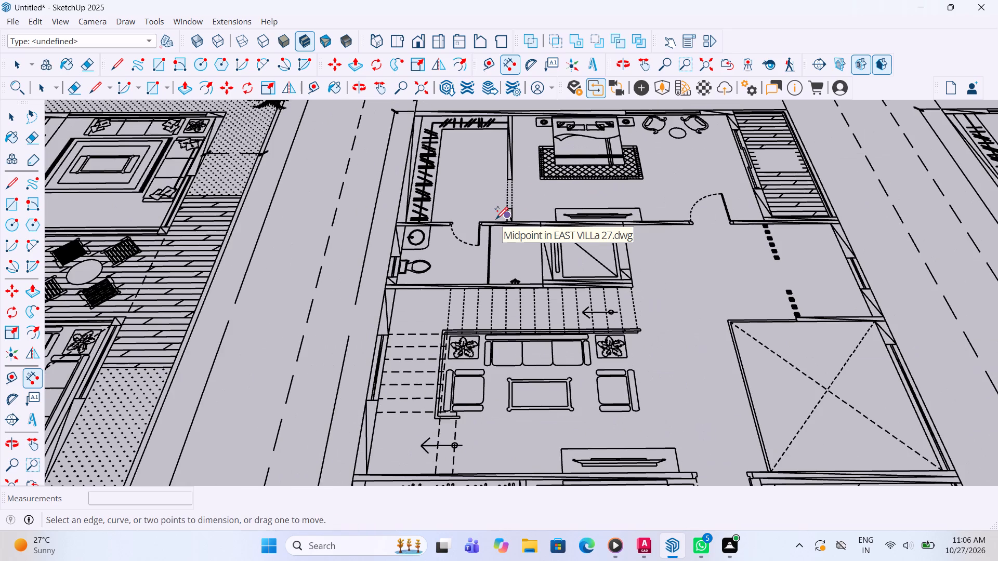
scroll(496, 220, down, 4)
key(space)
click(417, 285)
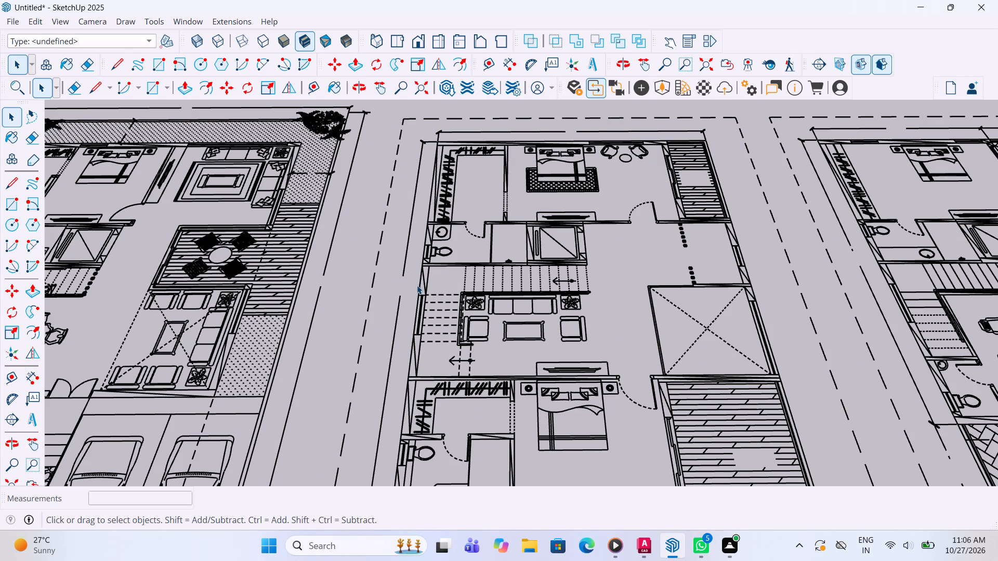
Draw a rectangle about 19' 10 1/8" by 9 1/8" over the upper bedroom's outer wall, from the wardrobe corner to the window.
scroll(399, 231, down, 4)
scroll(466, 148, up, 13)
middle_drag(464, 152, 463, 169)
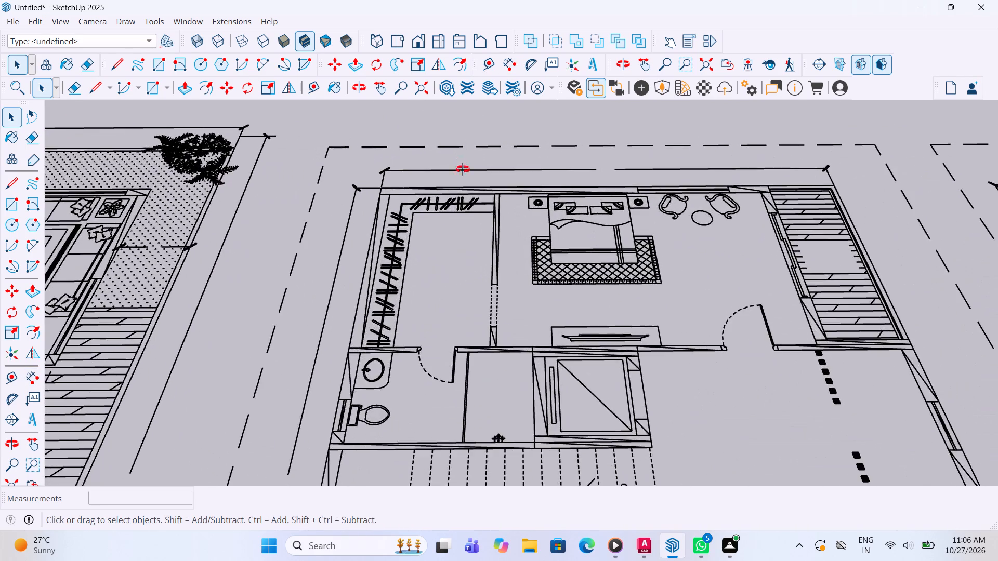
middle_drag(463, 169, 463, 174)
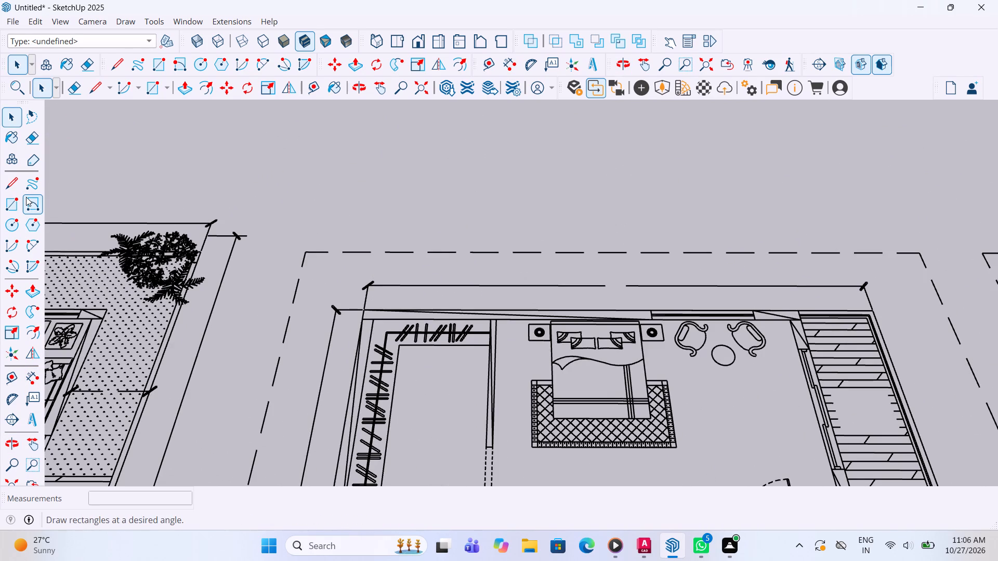
click(26, 197)
click(19, 205)
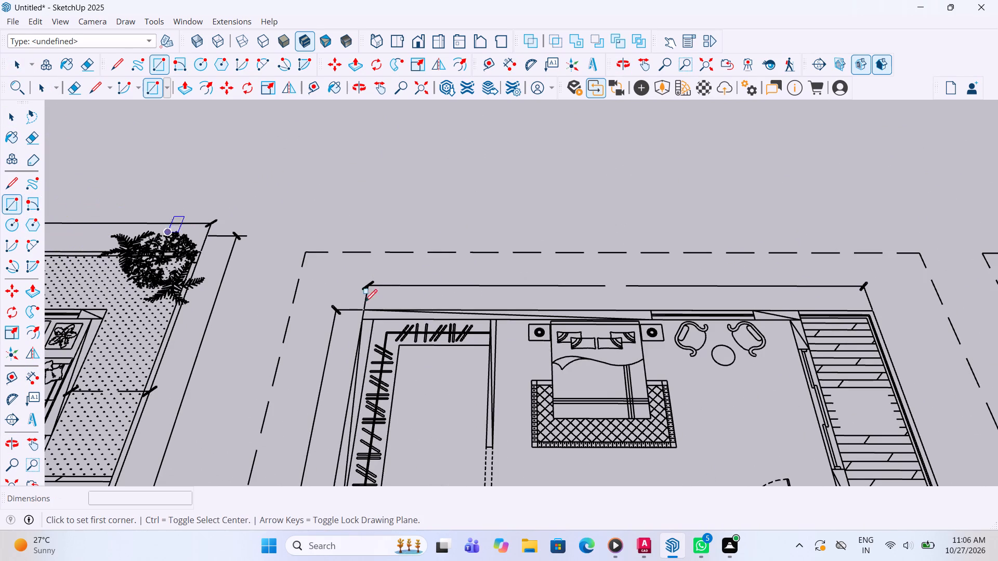
click(366, 320)
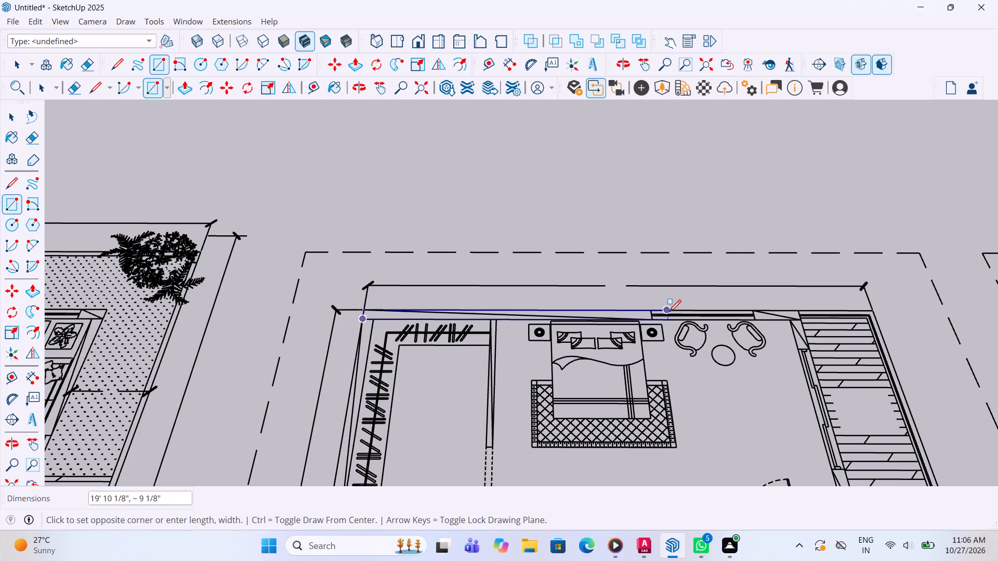
scroll(669, 313, up, 4)
click(643, 309)
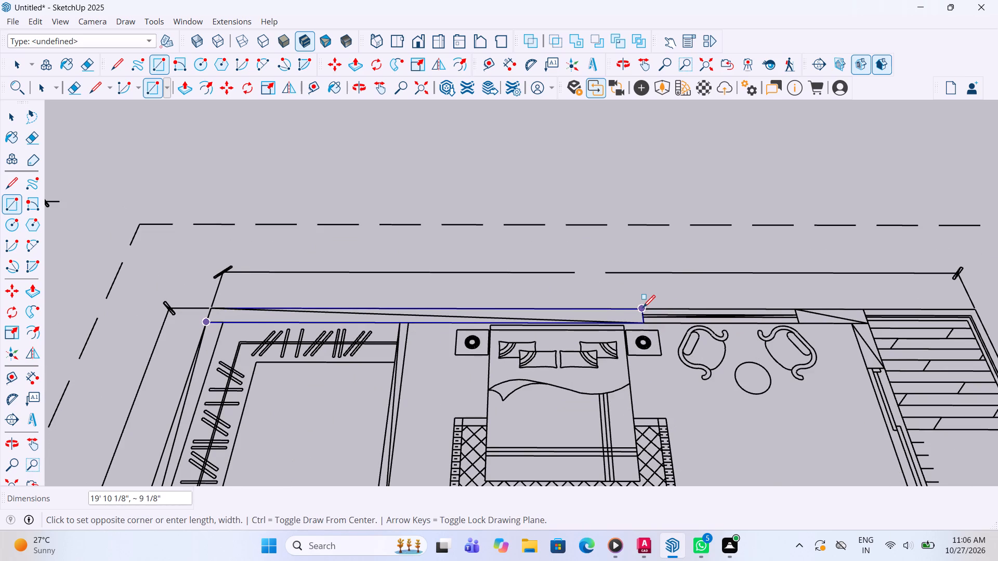
Draw adjoining rectangles over the bedroom window opening, about 7' 7/16" by 9 1/8", and the corner wall segment, about 3' 1 11/16" by 9 1/8".
scroll(526, 297, down, 4)
scroll(683, 316, up, 4)
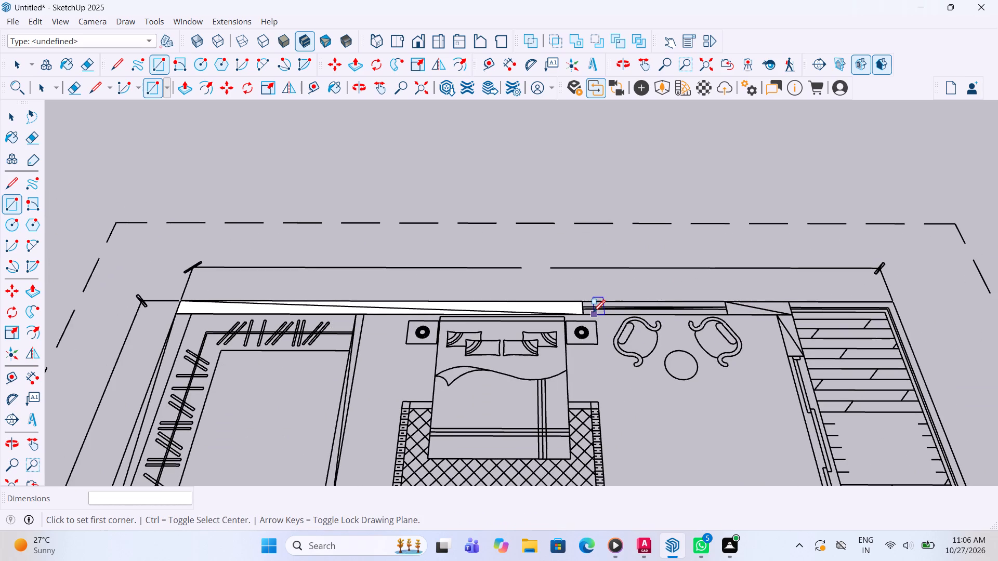
click(586, 313)
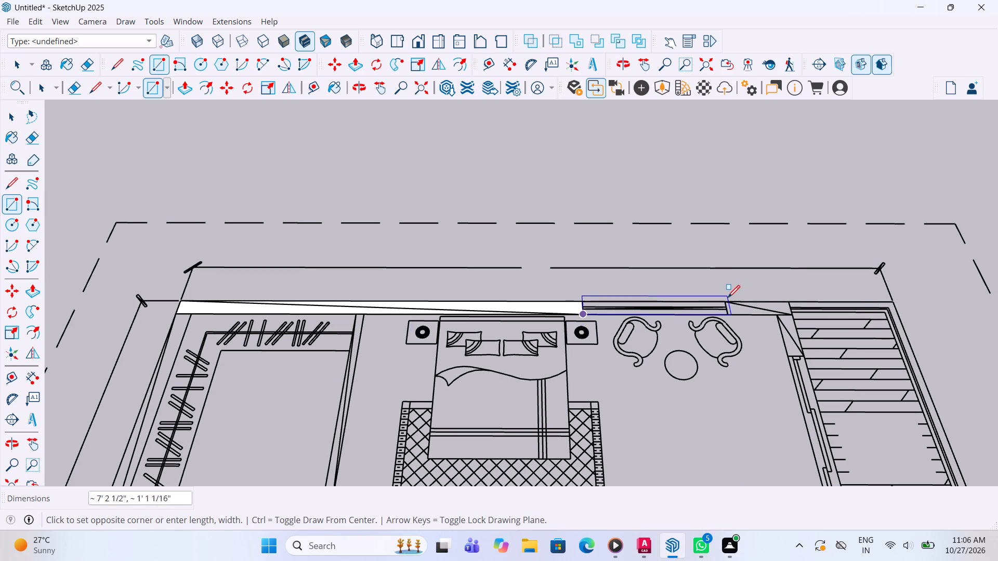
click(727, 300)
click(731, 317)
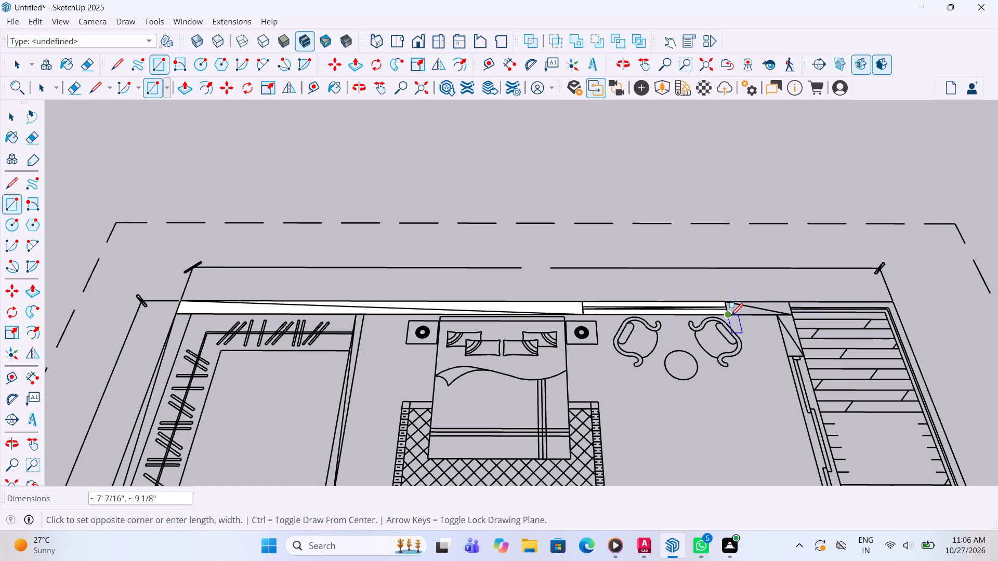
click(789, 303)
Draw a rectangle about 9 1/8" by 2' 4 9/16" over the short balcony-side wall below the bedroom corner.
scroll(609, 268, down, 2)
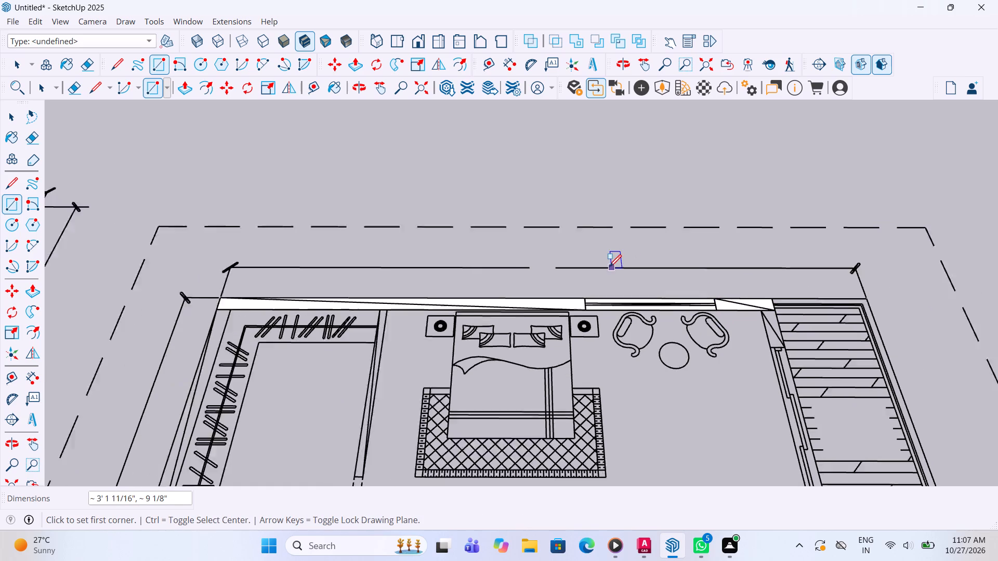
scroll(609, 268, down, 2)
scroll(688, 326, up, 4)
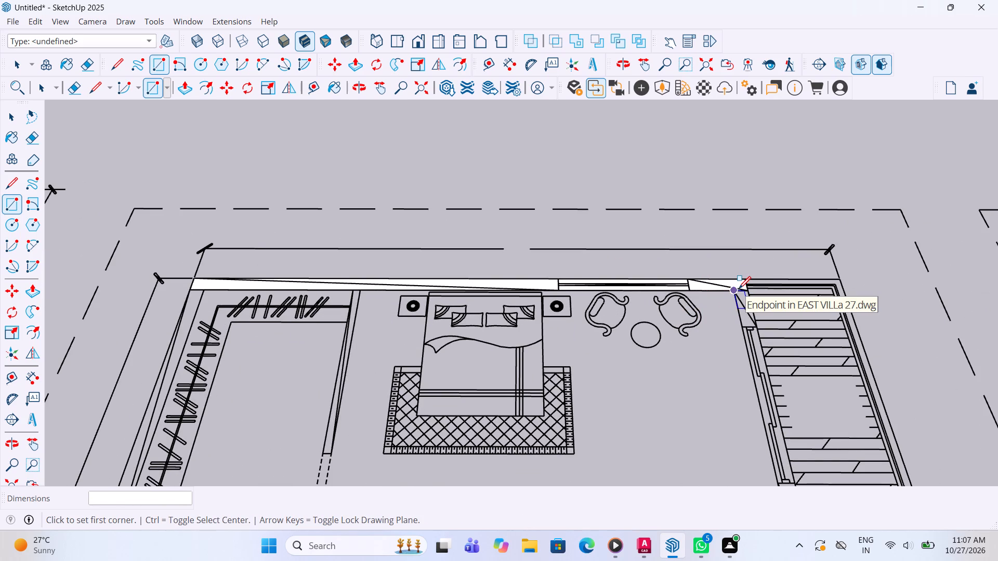
double_click(739, 290)
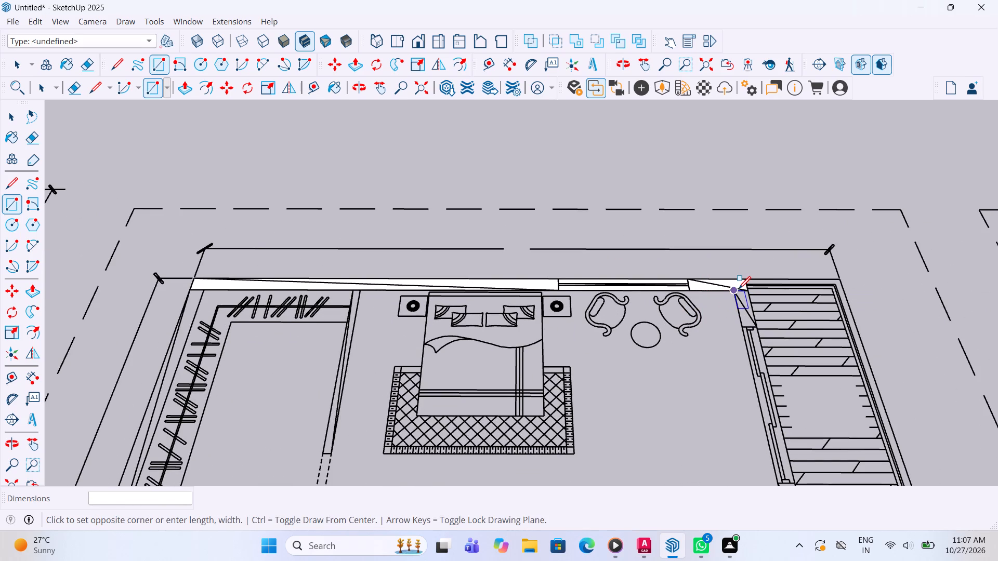
click(757, 329)
Draw a rectangle about 9 1/2" by 7' 11 11/16" over the sliding door opening between the bedroom and the balcony.
scroll(703, 300, down, 4)
scroll(739, 324, up, 4)
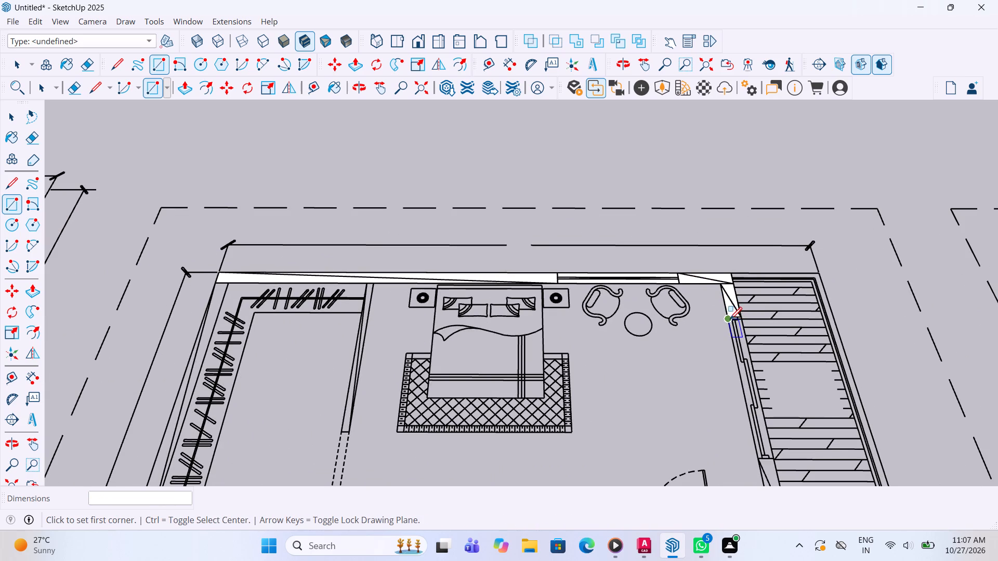
scroll(730, 320, up, 5)
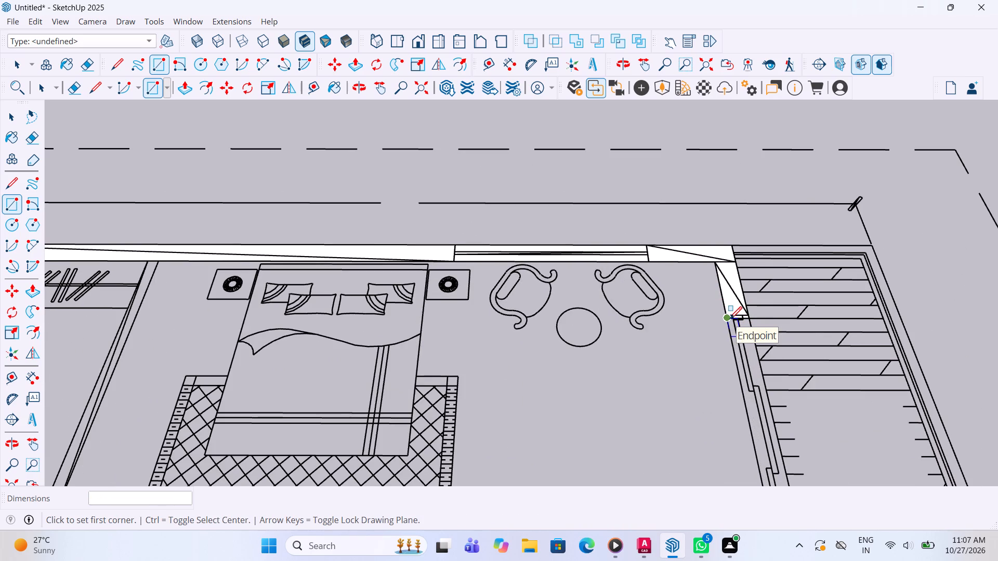
click(730, 320)
scroll(727, 315, down, 6)
scroll(758, 436, up, 2)
middle_drag(756, 434, 727, 386)
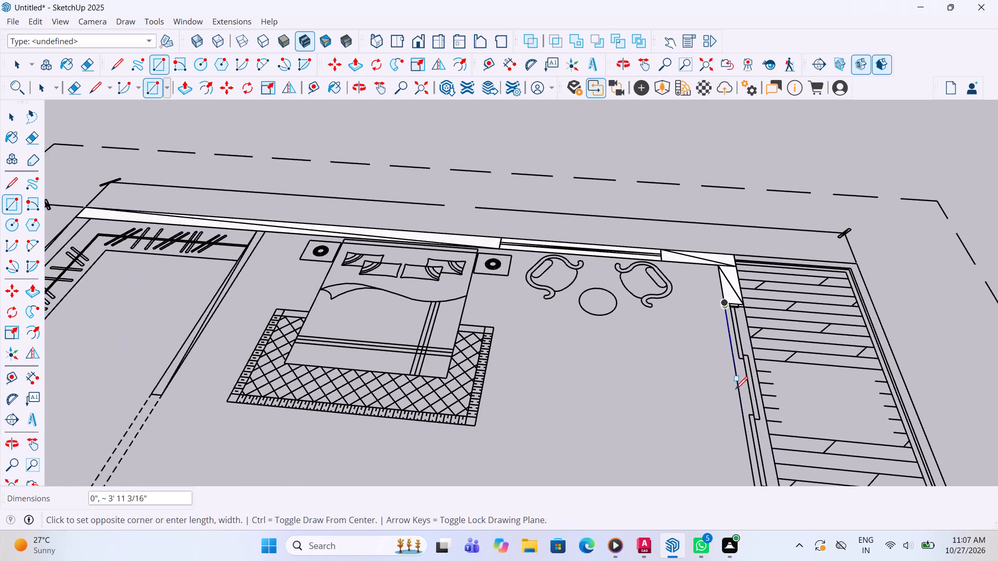
scroll(739, 393, down, 5)
click(773, 470)
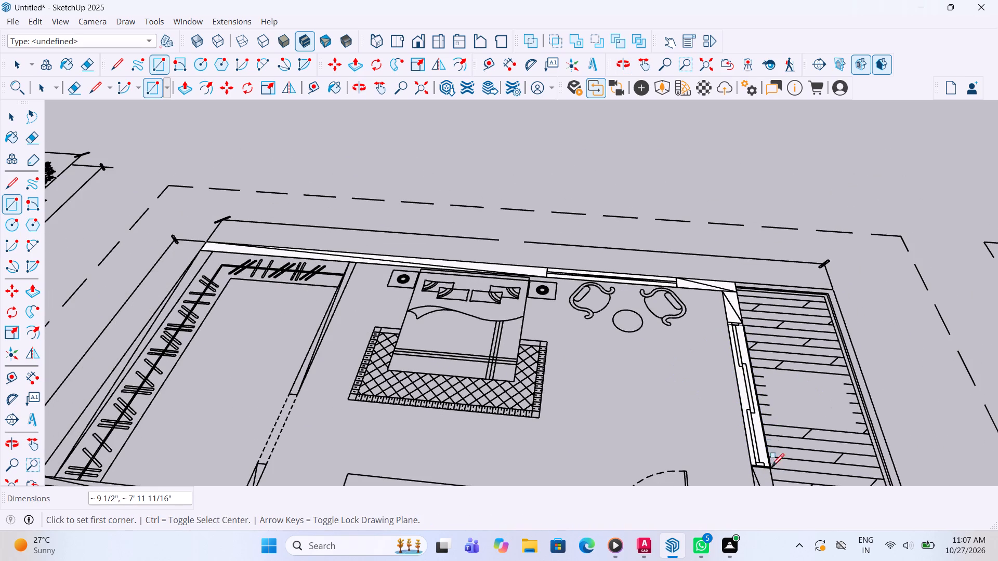
key(Escape)
Group the corner wall face together with the adjoining short balcony-side wall face.
scroll(746, 331, up, 5)
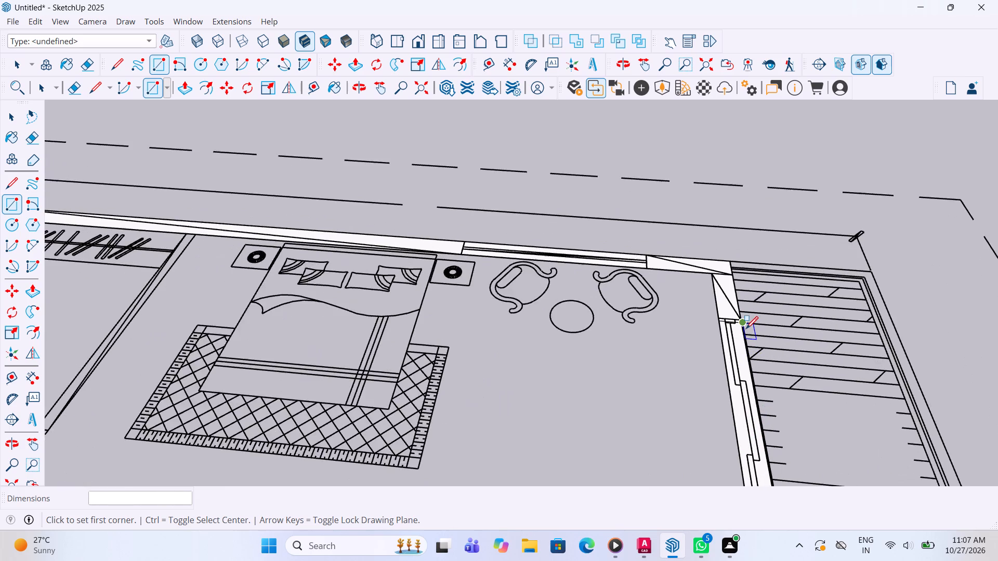
scroll(724, 293, up, 2)
key(space)
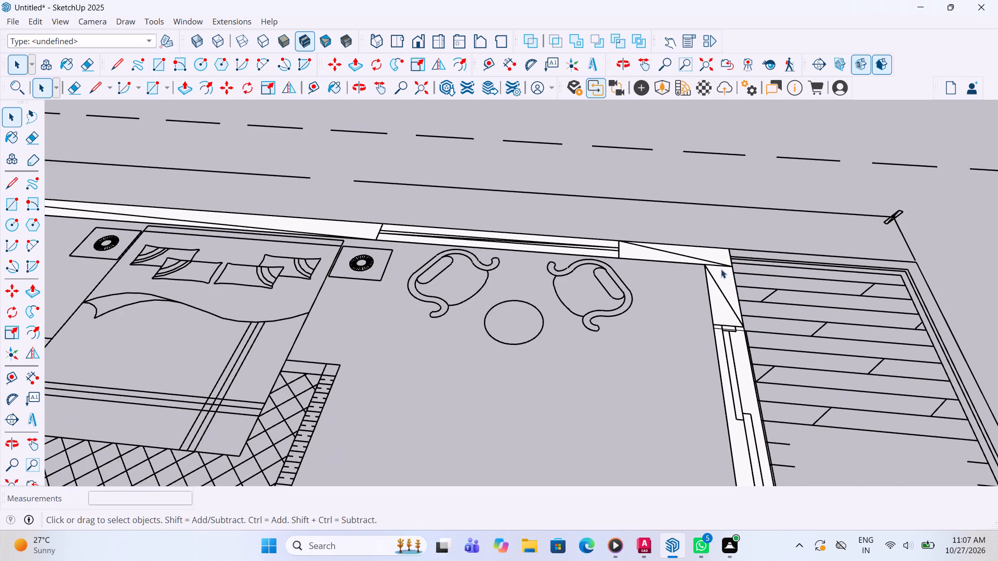
click(715, 264)
click(715, 266)
scroll(718, 253, up, 2)
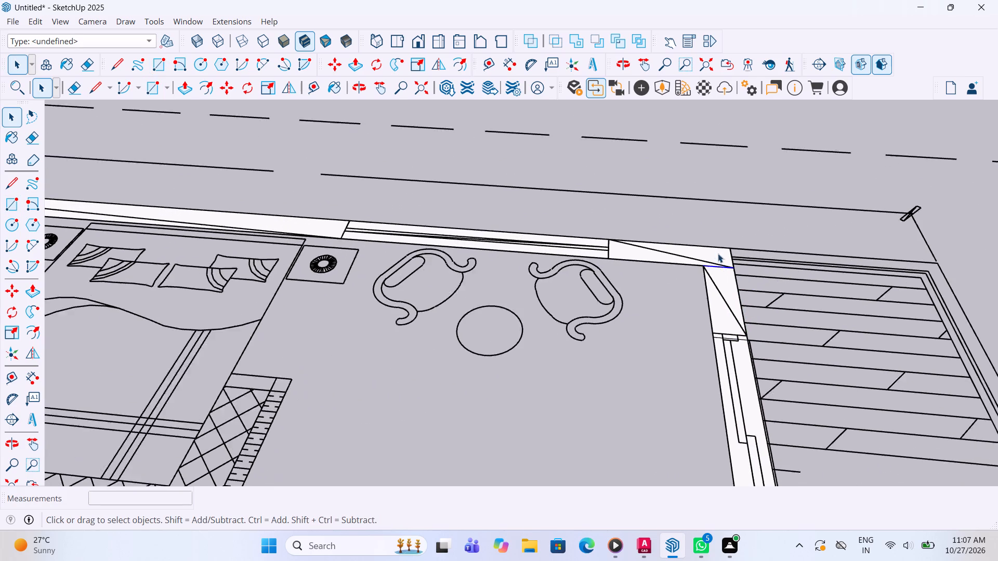
scroll(718, 253, up, 2)
middle_drag(698, 279, 645, 361)
scroll(751, 289, up, 3)
click(698, 353)
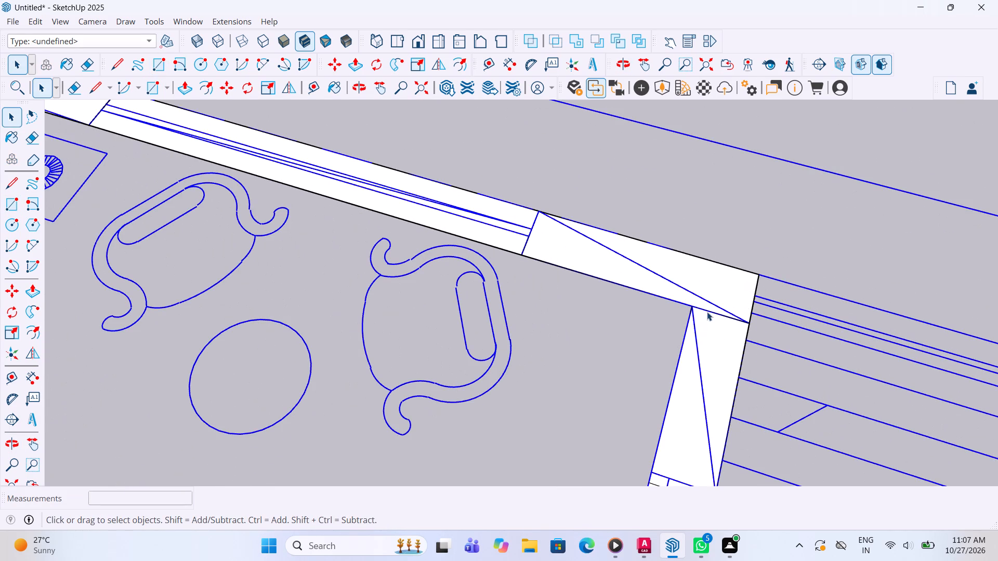
double_click(719, 301)
double_click(723, 328)
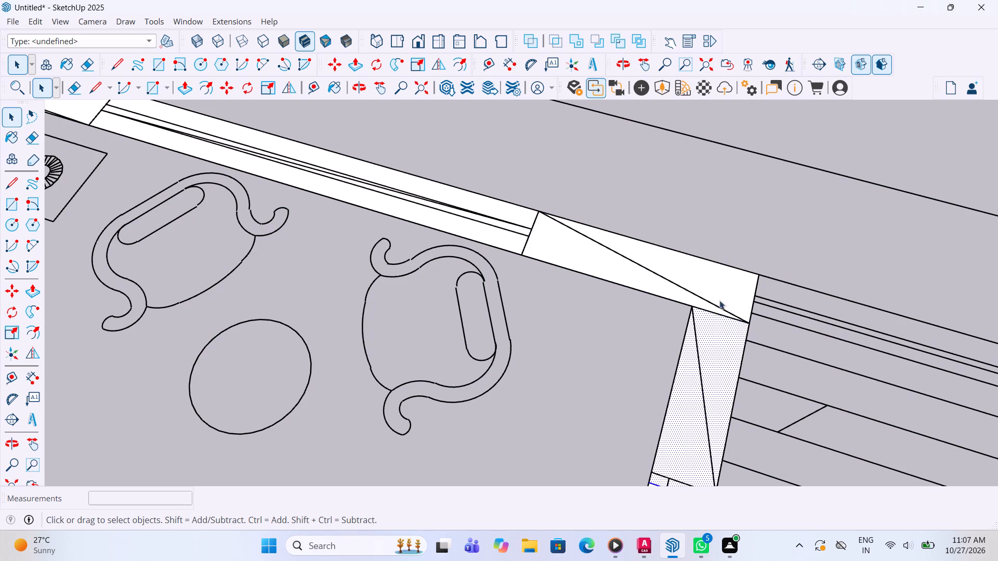
ctrl+click(731, 289)
right_click(731, 289)
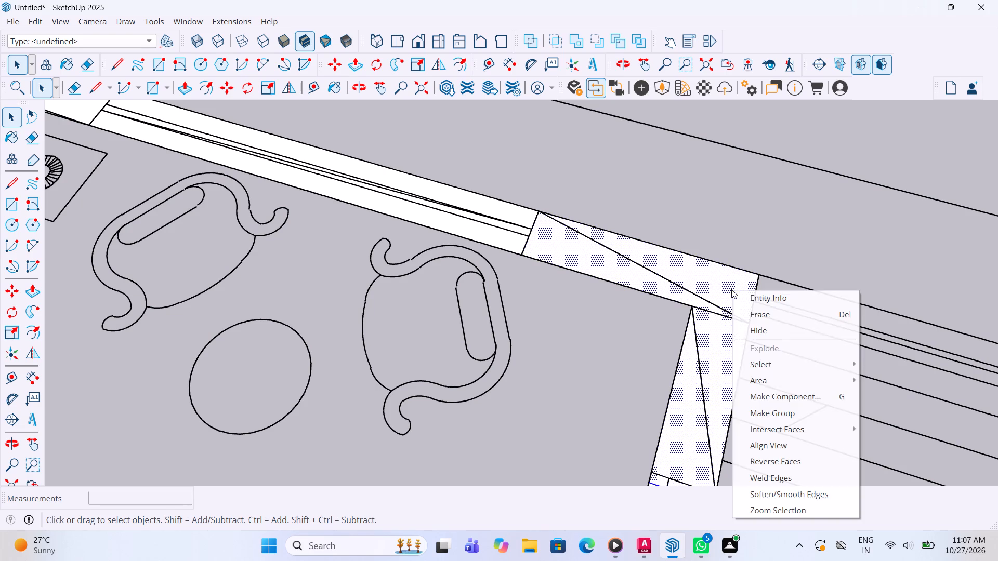
click(790, 410)
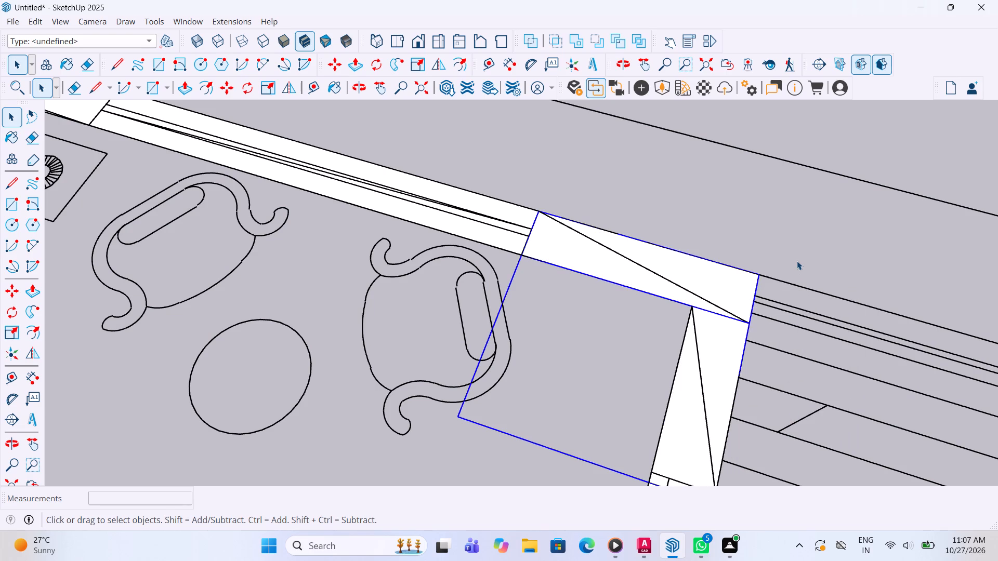
click(797, 261)
Make the window opening face in the upper bedroom's outer wall a separate group.
scroll(685, 270, down, 4)
scroll(570, 309, down, 6)
middle_drag(451, 359, 588, 344)
scroll(570, 302, down, 6)
scroll(654, 218, down, 5)
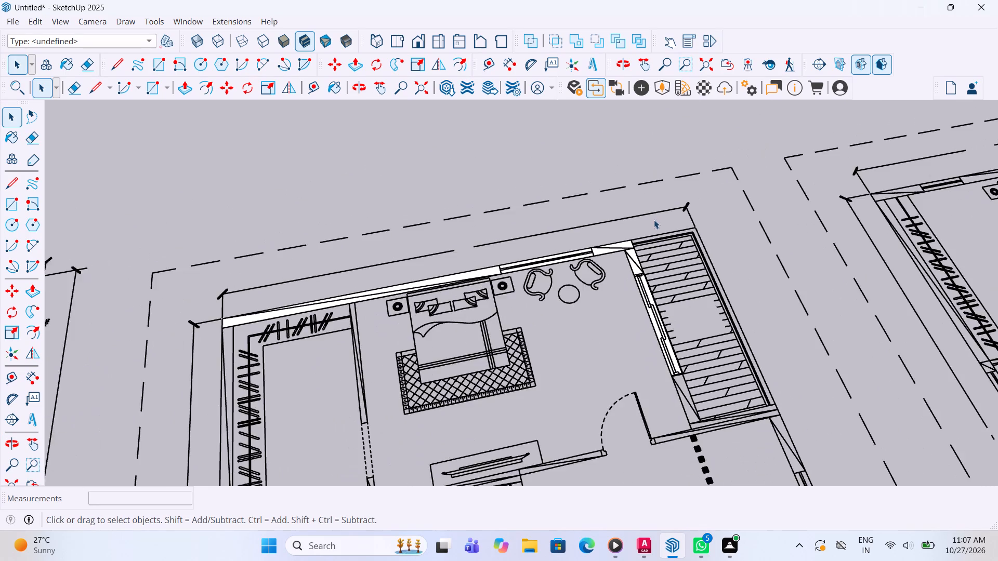
scroll(548, 238, up, 12)
click(550, 282)
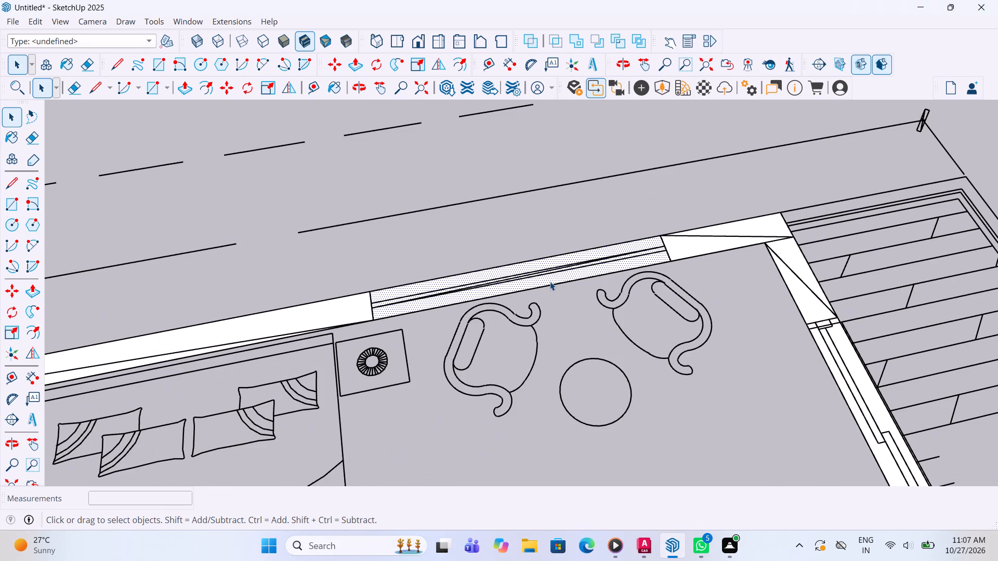
right_click(550, 282)
click(607, 373)
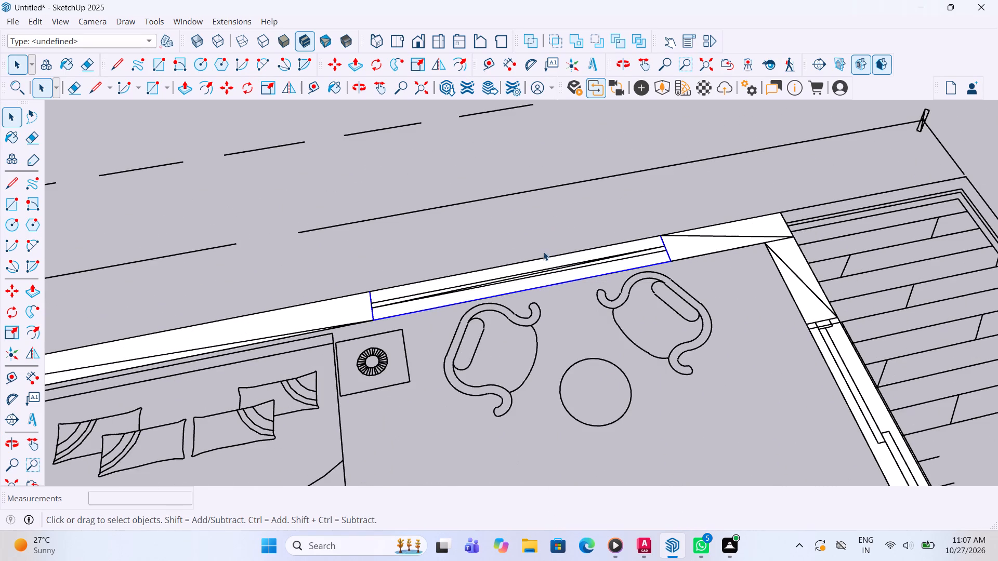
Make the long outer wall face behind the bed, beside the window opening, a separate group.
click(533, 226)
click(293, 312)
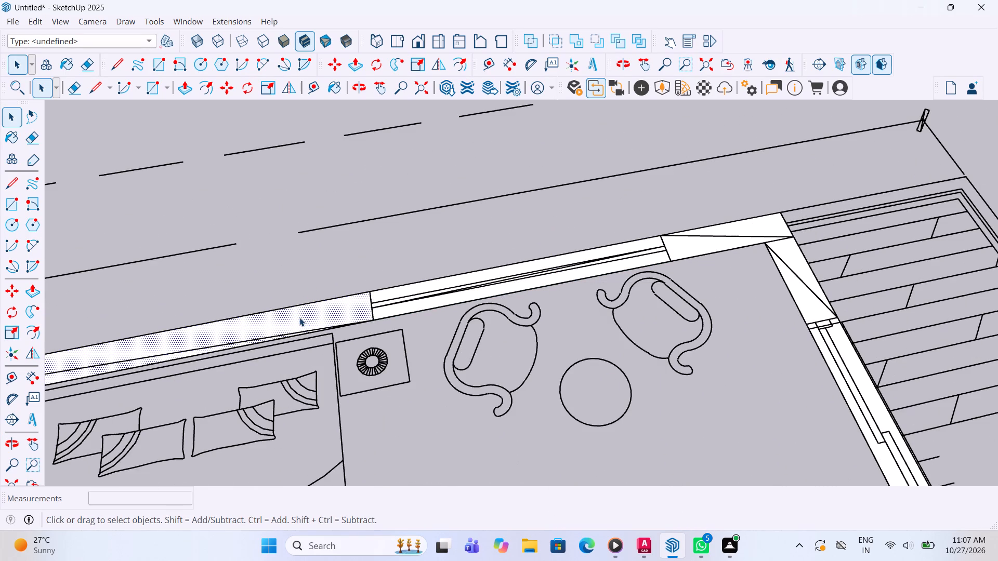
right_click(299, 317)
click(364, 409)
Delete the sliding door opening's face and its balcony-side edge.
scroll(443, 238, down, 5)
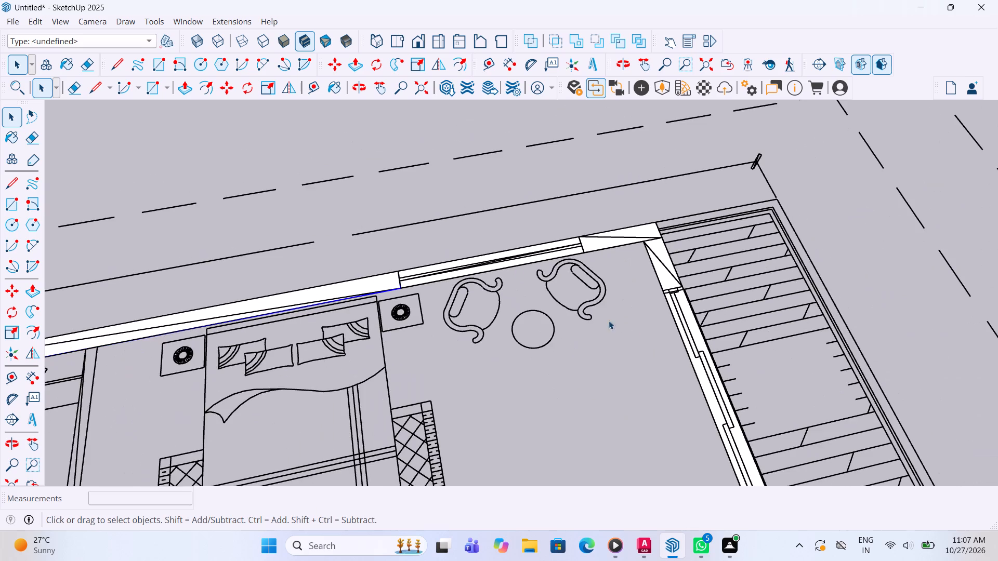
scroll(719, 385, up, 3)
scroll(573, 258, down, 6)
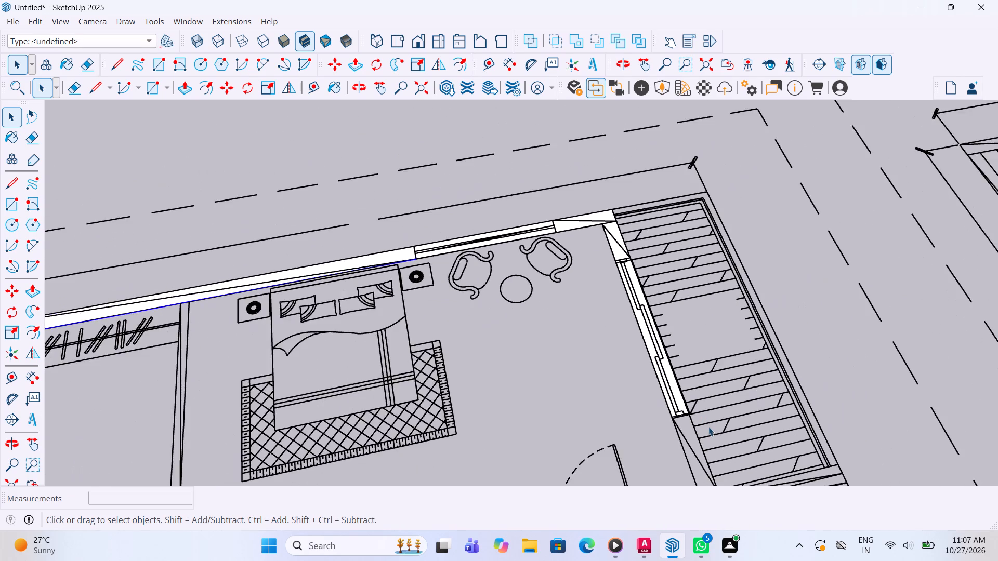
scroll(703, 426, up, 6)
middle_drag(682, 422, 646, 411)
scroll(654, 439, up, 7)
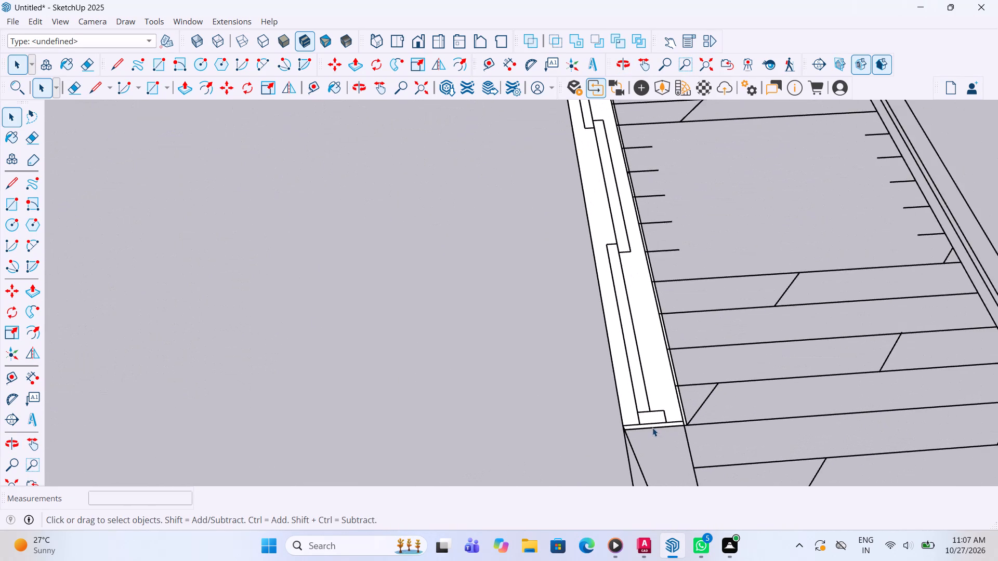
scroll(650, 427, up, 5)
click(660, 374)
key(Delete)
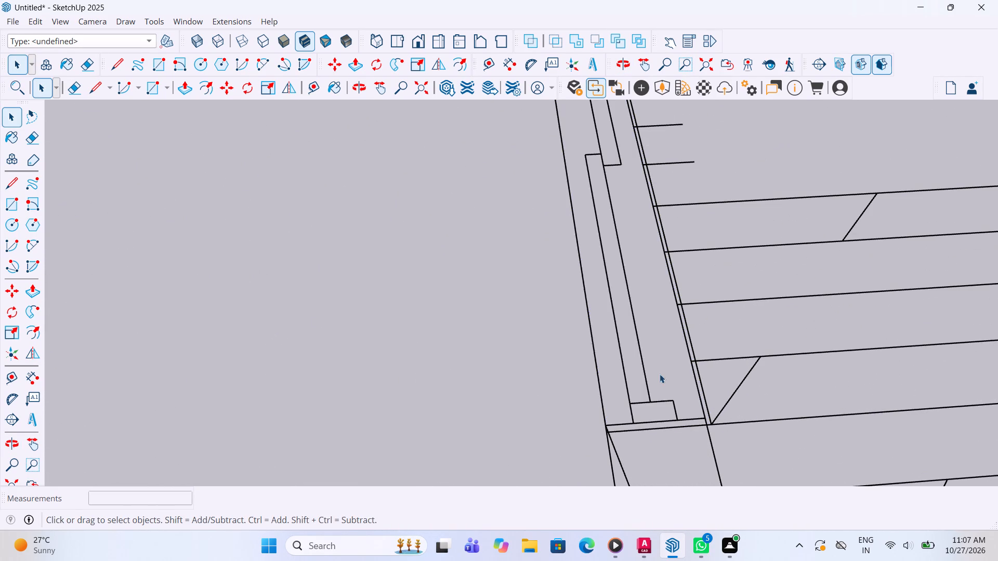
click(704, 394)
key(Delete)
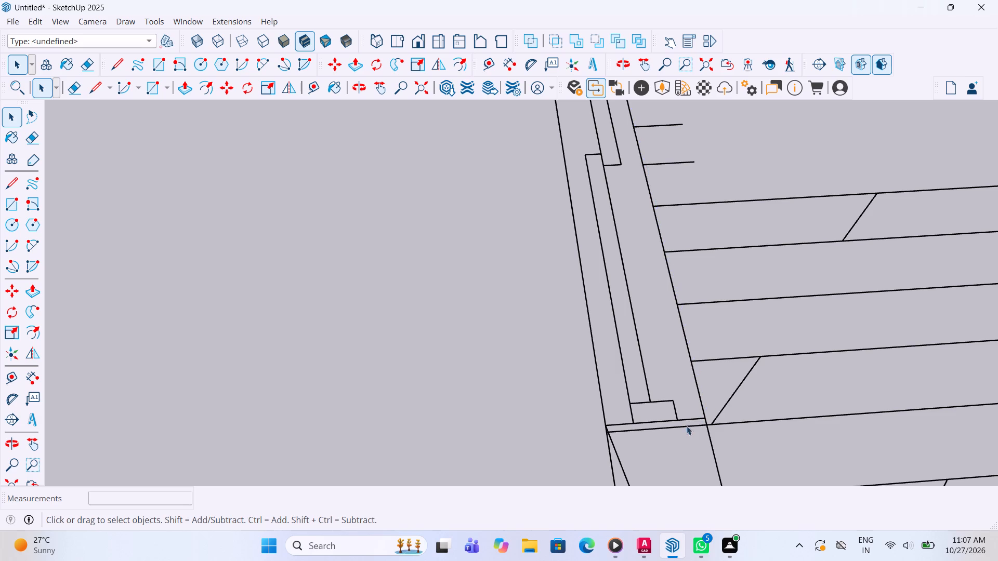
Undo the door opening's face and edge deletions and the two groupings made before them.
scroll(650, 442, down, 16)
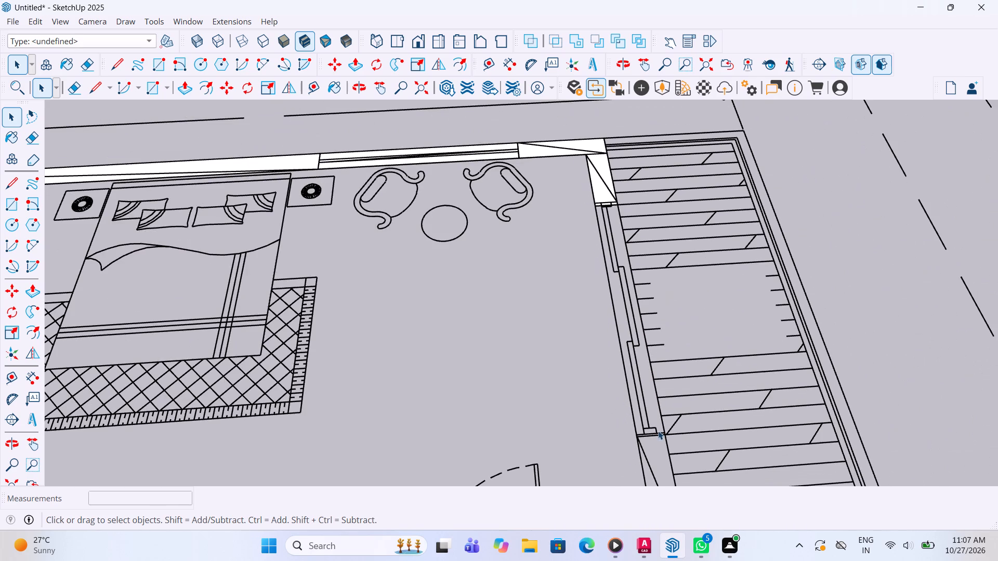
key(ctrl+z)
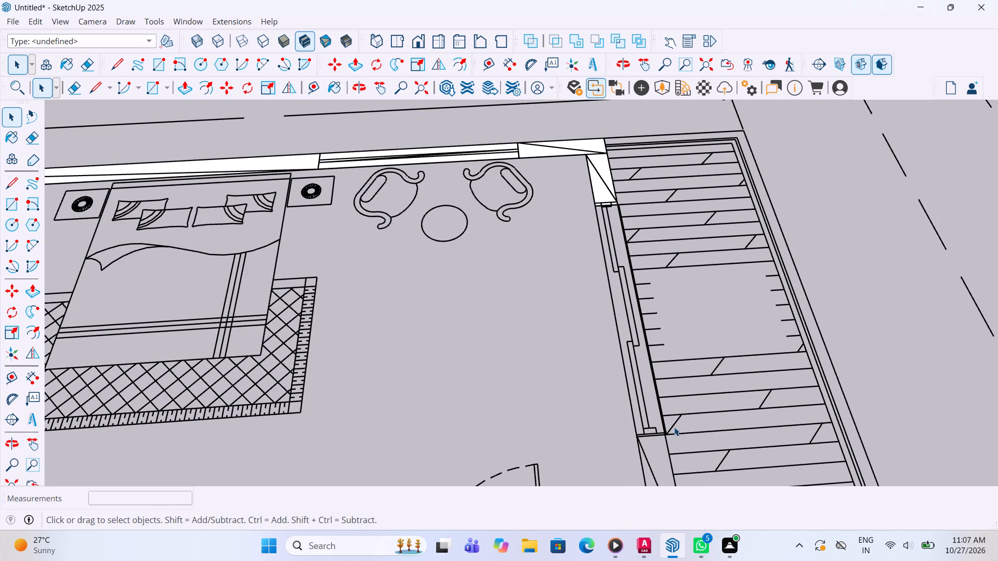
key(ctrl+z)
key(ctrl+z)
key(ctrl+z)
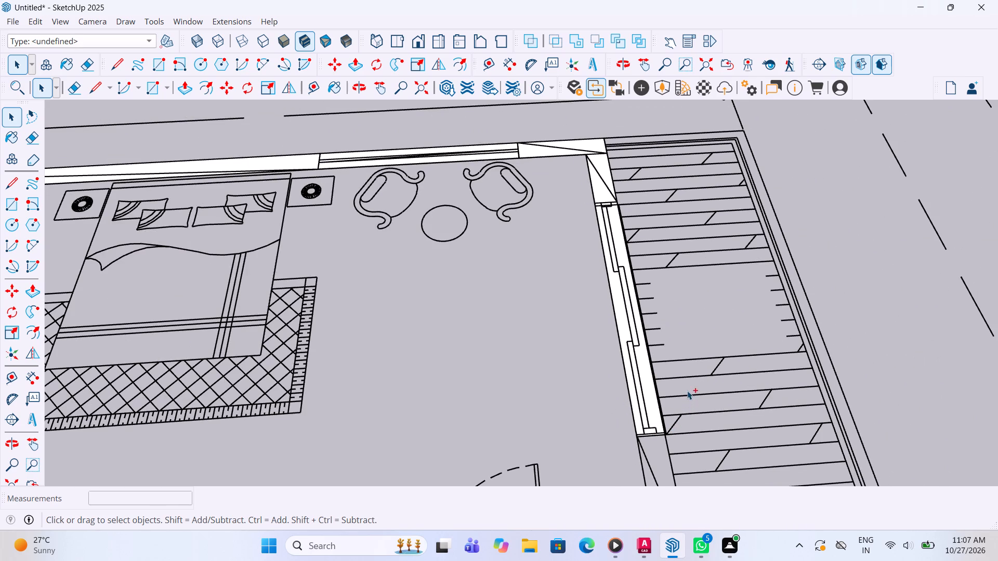
Delete the balcony-side edge of the rectangle over the sliding door opening.
middle_drag(640, 375, 569, 370)
scroll(589, 359, up, 3)
scroll(593, 364, down, 4)
scroll(603, 385, up, 9)
scroll(626, 409, down, 4)
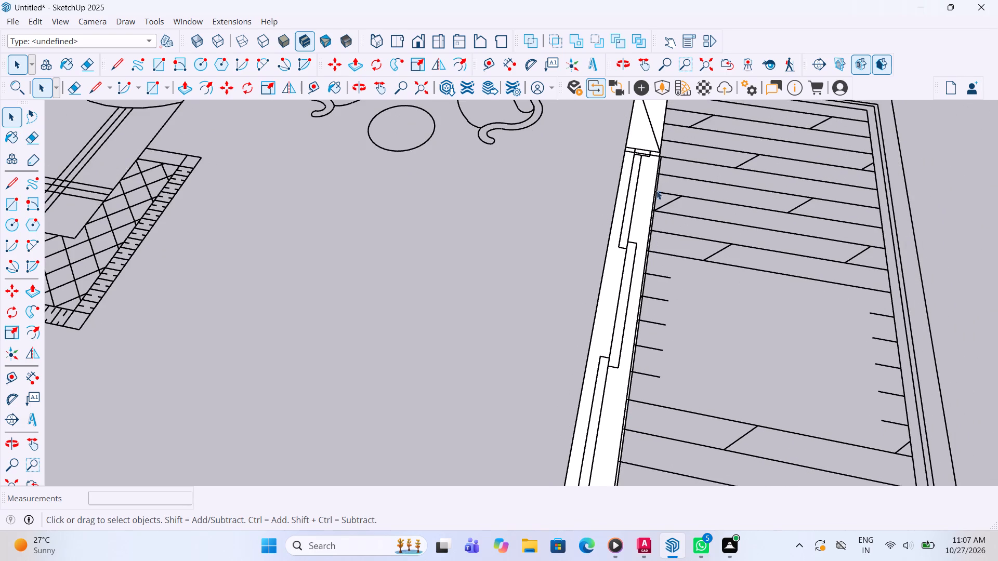
scroll(661, 161, up, 3)
click(661, 161)
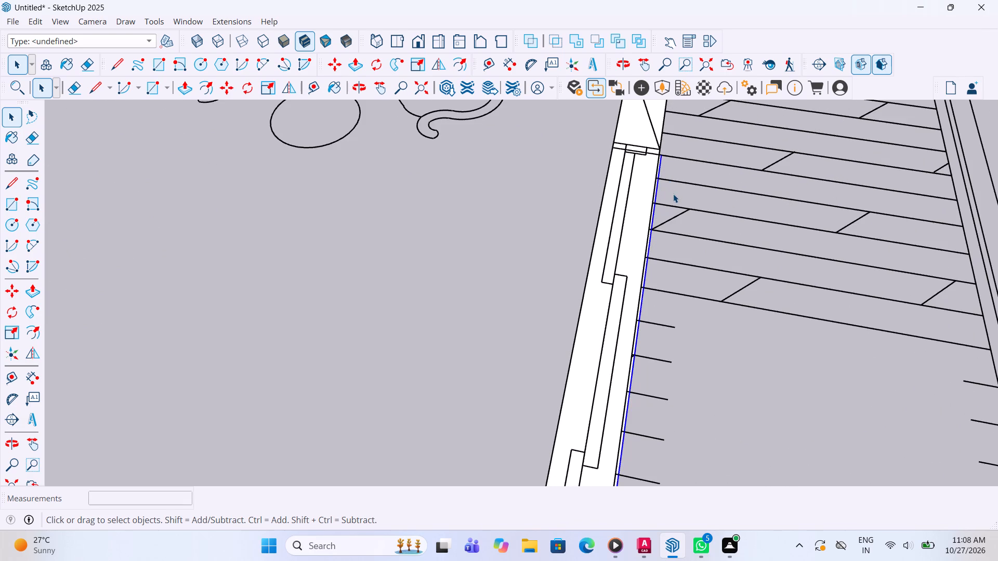
key(Delete)
Inside the corner wall group, delete the short balcony-side wall face that overlaps the door frame, and leave the group.
scroll(654, 219, down, 2)
scroll(618, 241, left, 1)
middle_drag(618, 241, 634, 241)
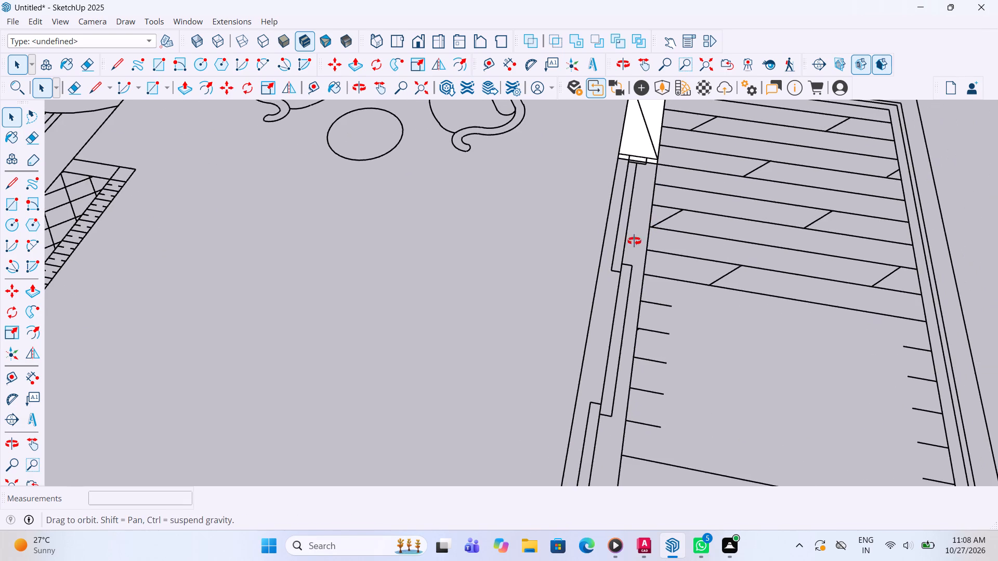
middle_drag(634, 241, 698, 270)
scroll(620, 164, up, 8)
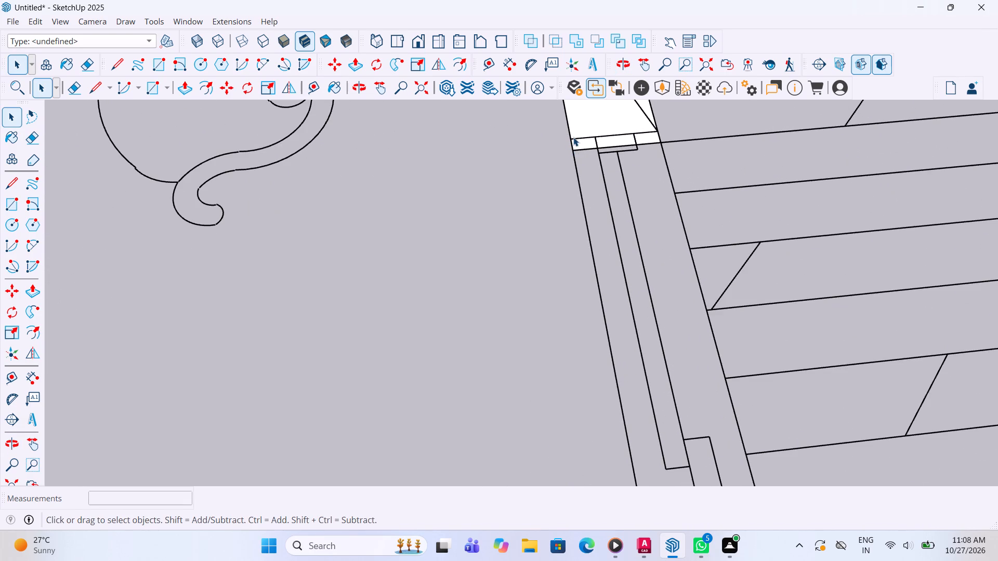
click(573, 137)
click(608, 133)
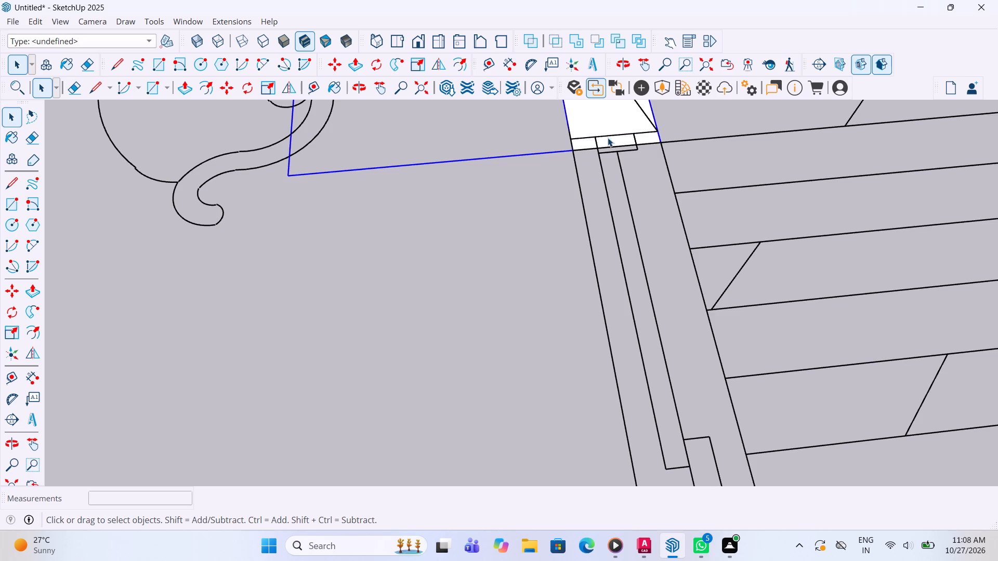
double_click(640, 136)
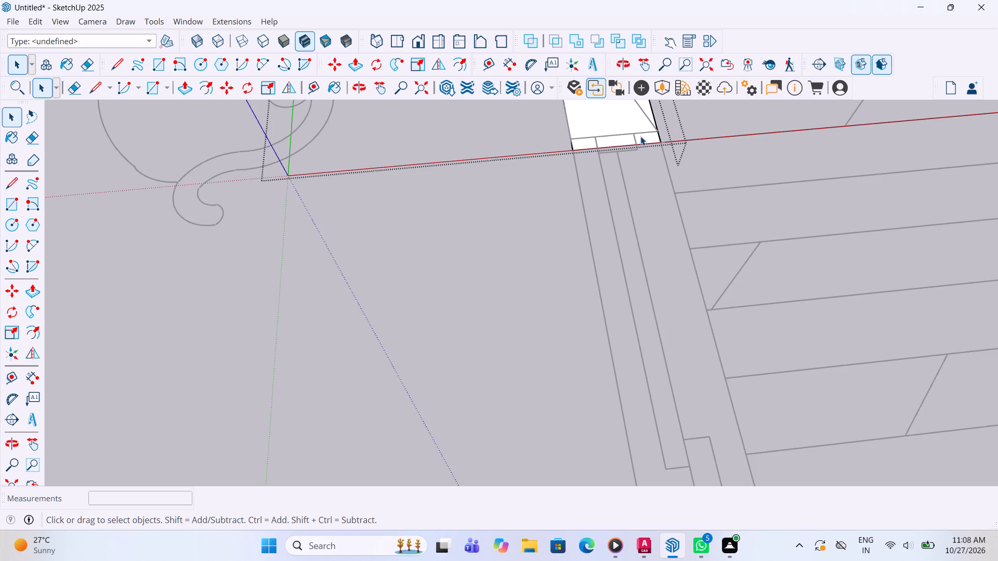
click(630, 122)
scroll(625, 130, up, 2)
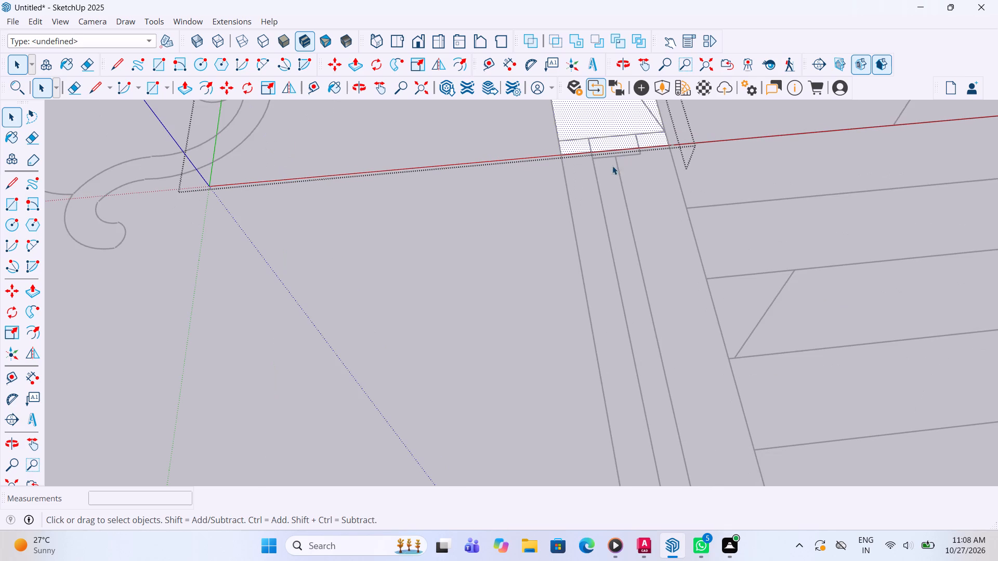
key(Delete)
scroll(609, 290, down, 11)
click(390, 356)
scroll(512, 352, down, 4)
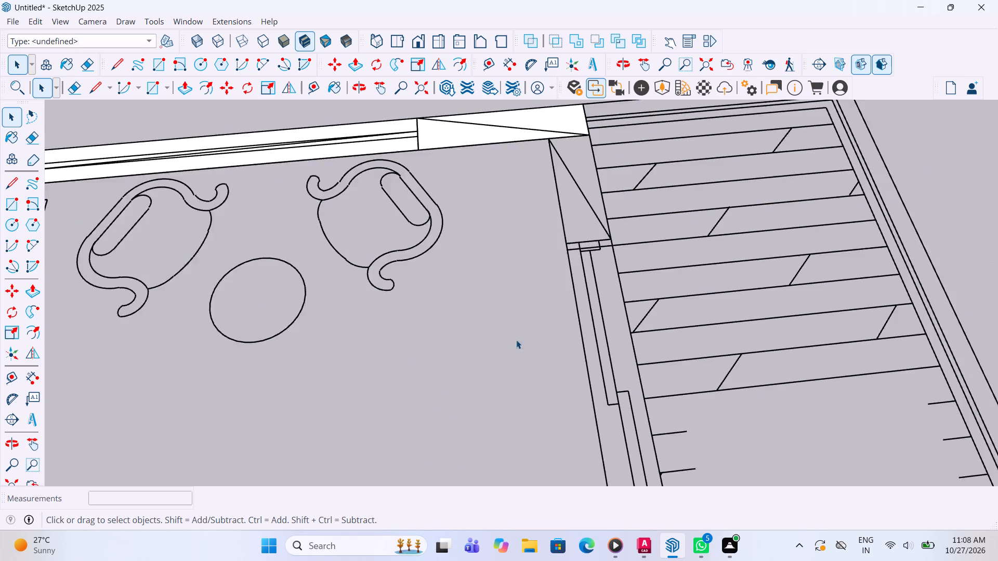
Redraw the short balcony-side wall below the bedroom corner as a rectangle about 9 1/8" by 2' 3 1/16".
scroll(557, 155, up, 4)
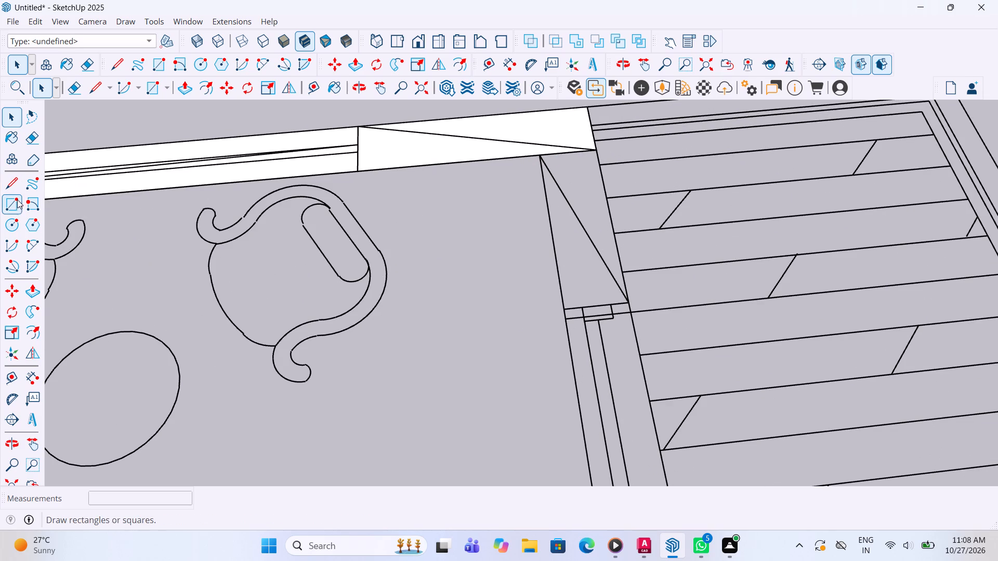
click(16, 207)
click(629, 304)
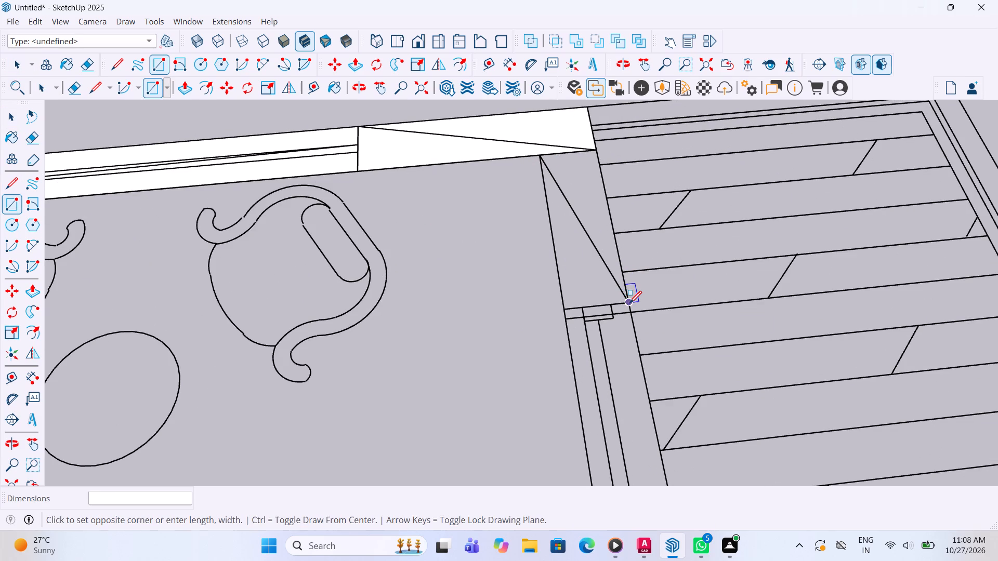
click(540, 158)
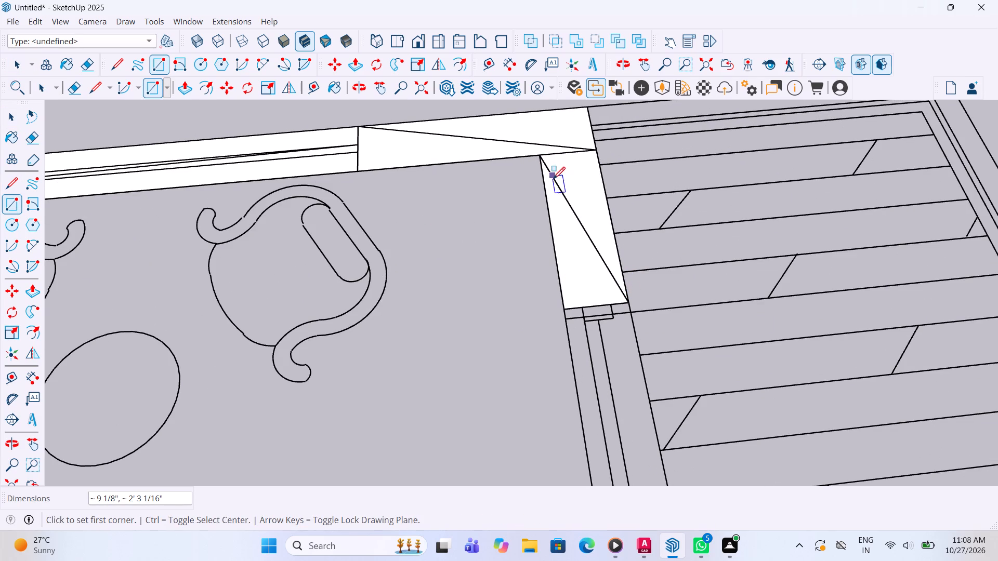
key(space)
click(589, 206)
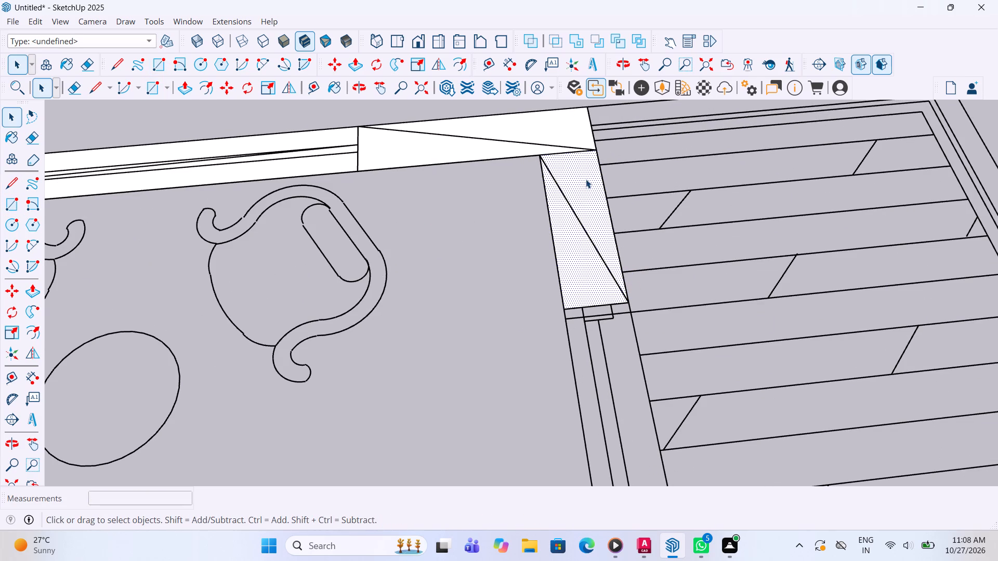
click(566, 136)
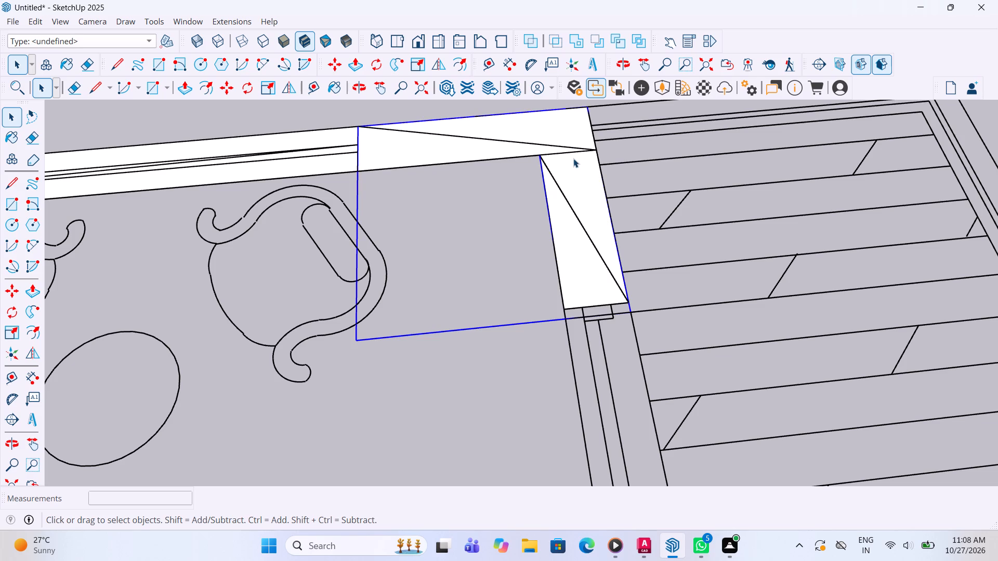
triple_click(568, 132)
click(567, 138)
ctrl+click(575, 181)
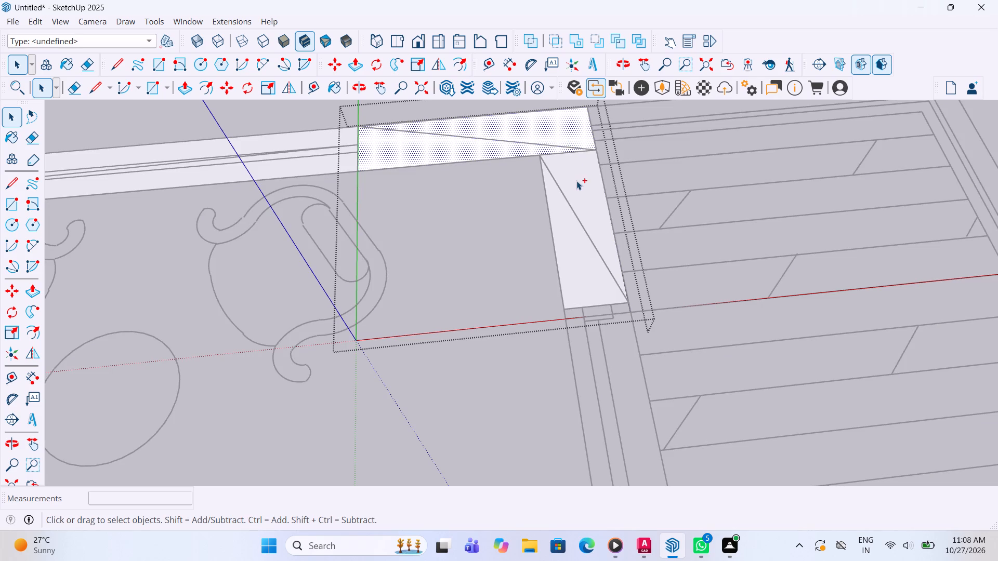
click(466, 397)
Explode the corner wall group.
click(524, 124)
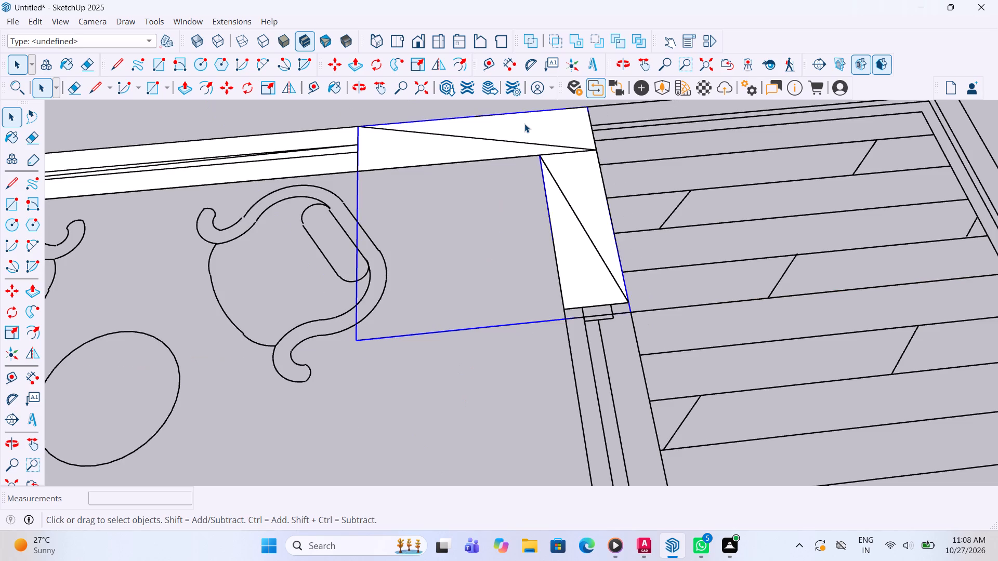
right_click(524, 124)
click(565, 210)
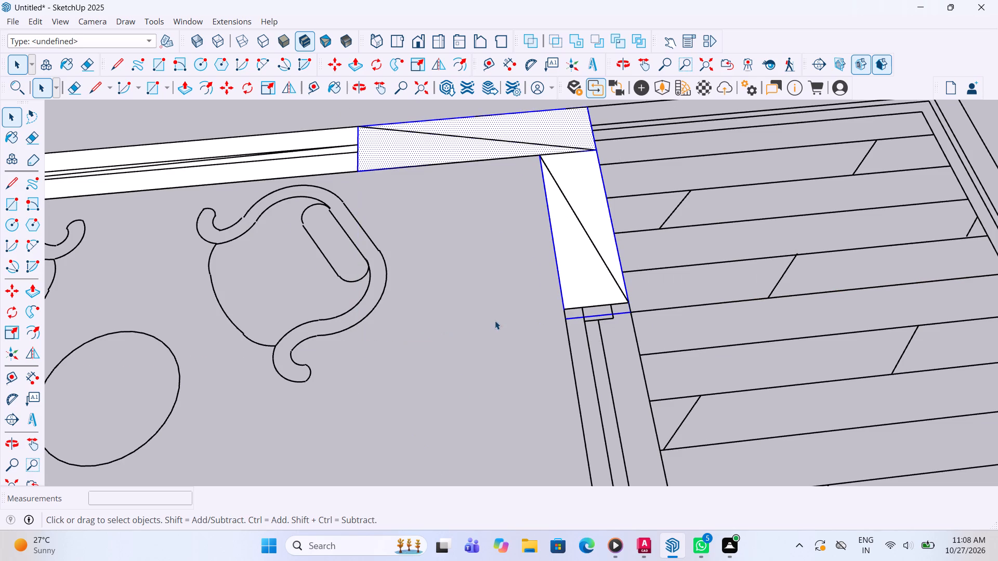
Group the corner wall face together with the redrawn short balcony-side wall face.
ctrl+click(583, 180)
right_click(583, 180)
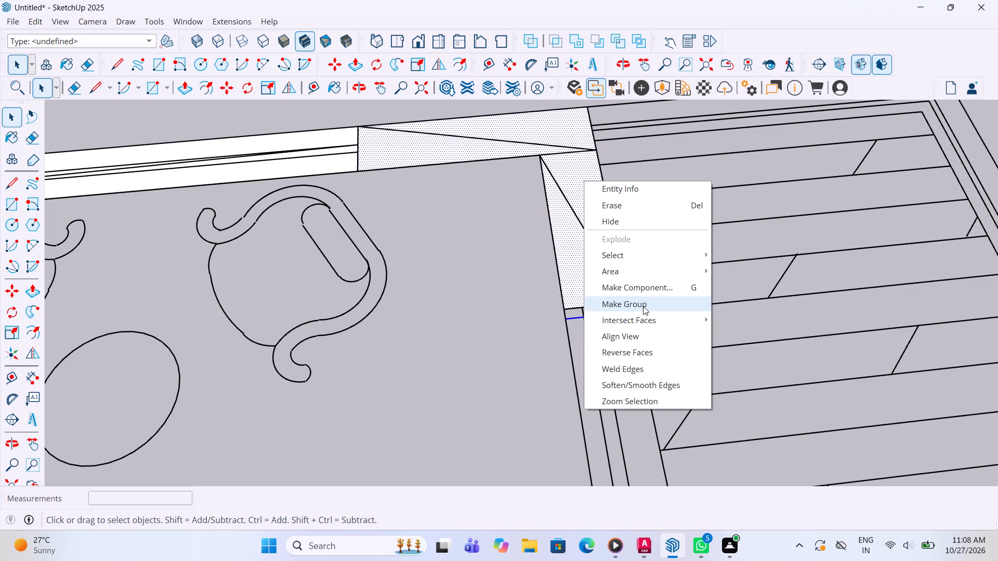
click(643, 306)
click(441, 306)
Make the window opening face in the upper bedroom's outer wall a separate group.
scroll(478, 252, down, 8)
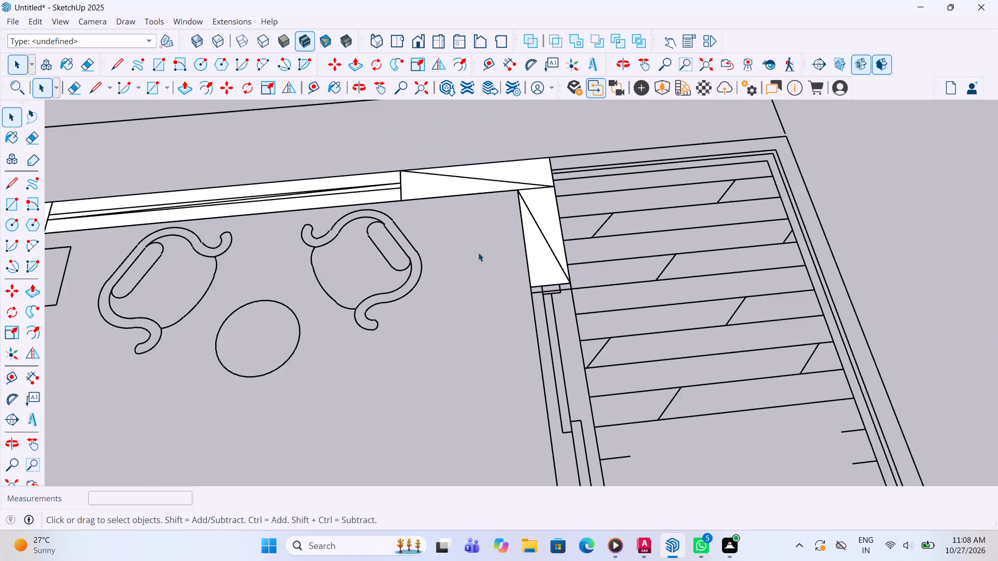
scroll(478, 252, down, 3)
key(space)
click(704, 219)
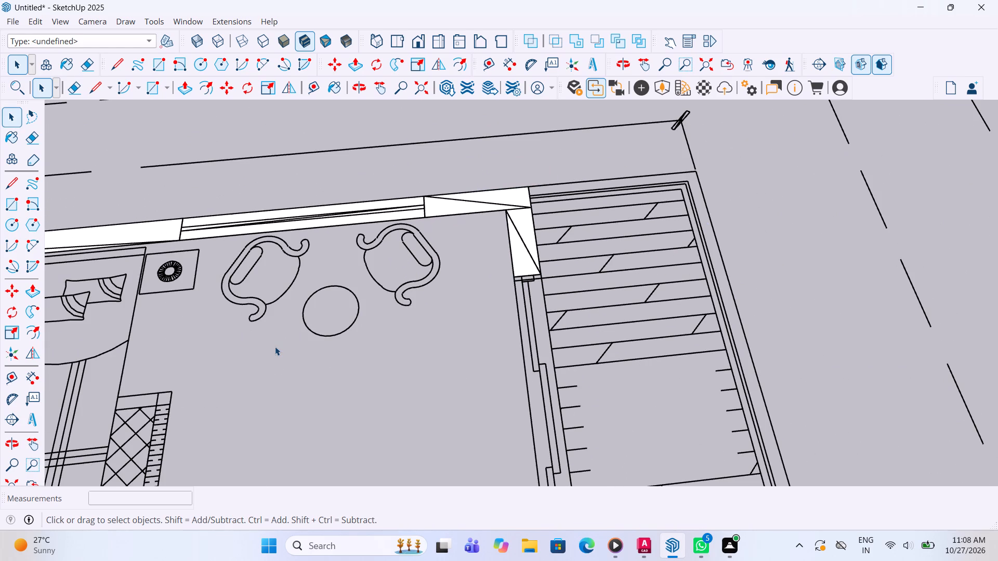
scroll(359, 203, up, 4)
click(365, 206)
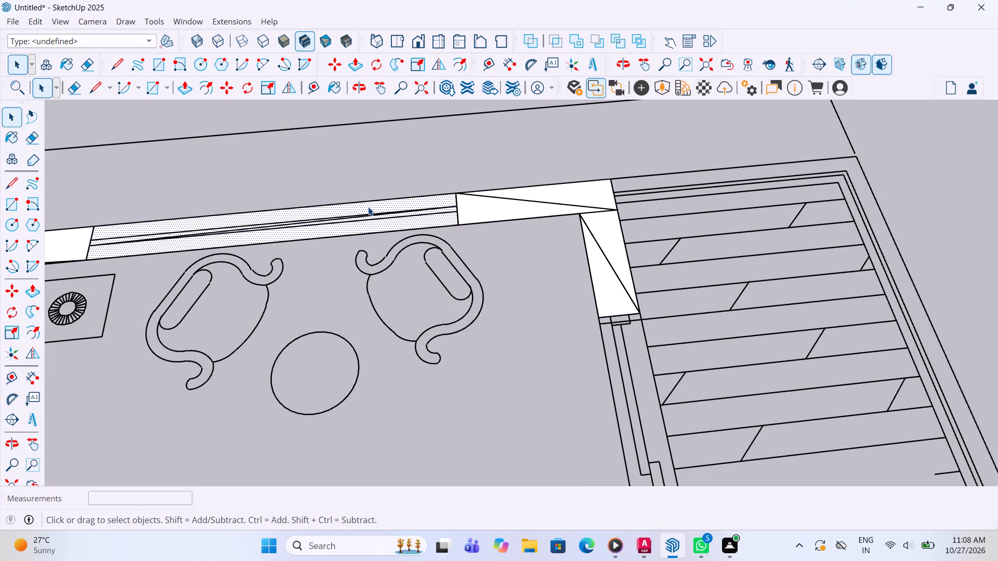
right_click(368, 207)
click(429, 297)
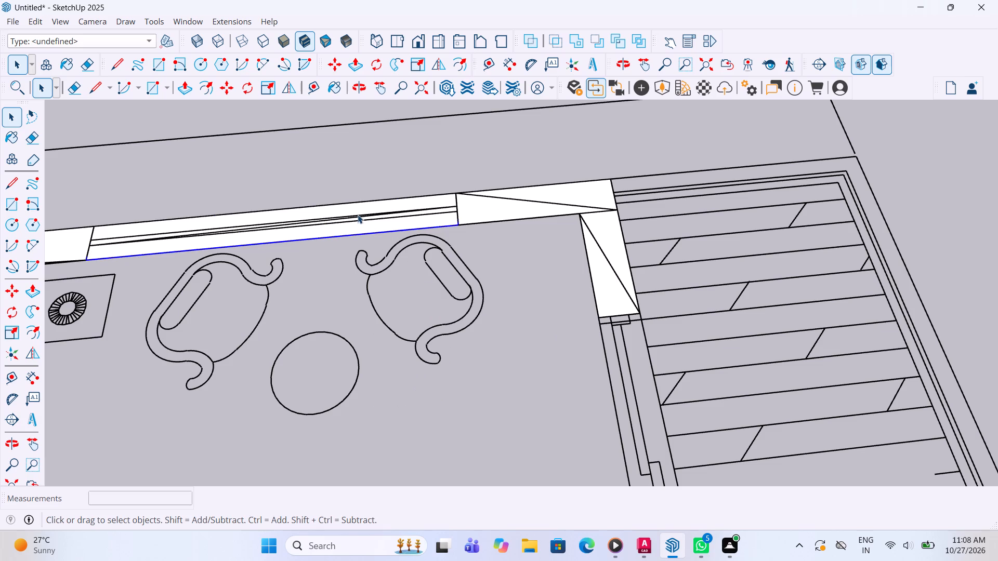
Draw a rectangle about 8' 1 1/8" by 9 1/2" over the sliding door opening between the bedroom and balcony.
click(16, 202)
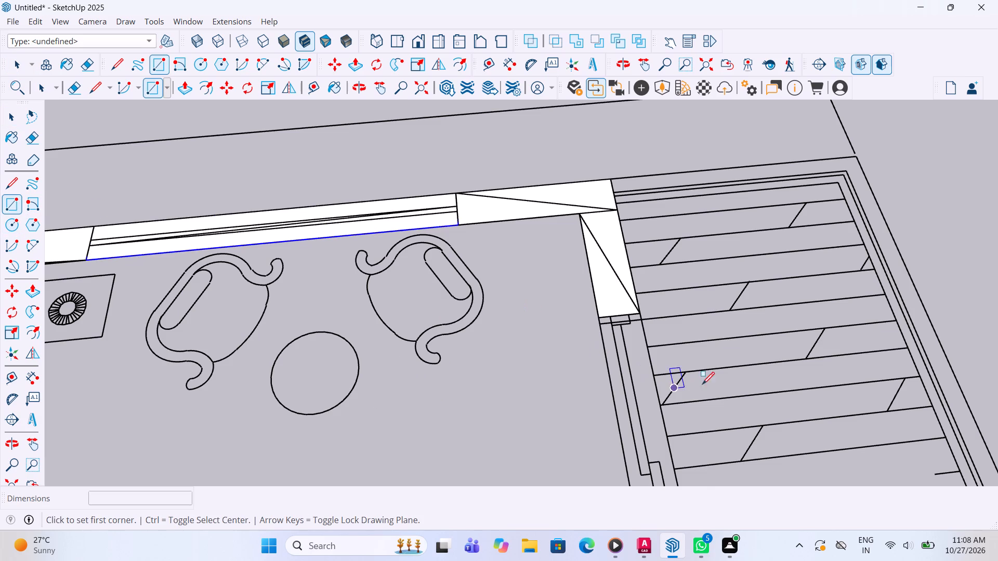
scroll(637, 338, up, 4)
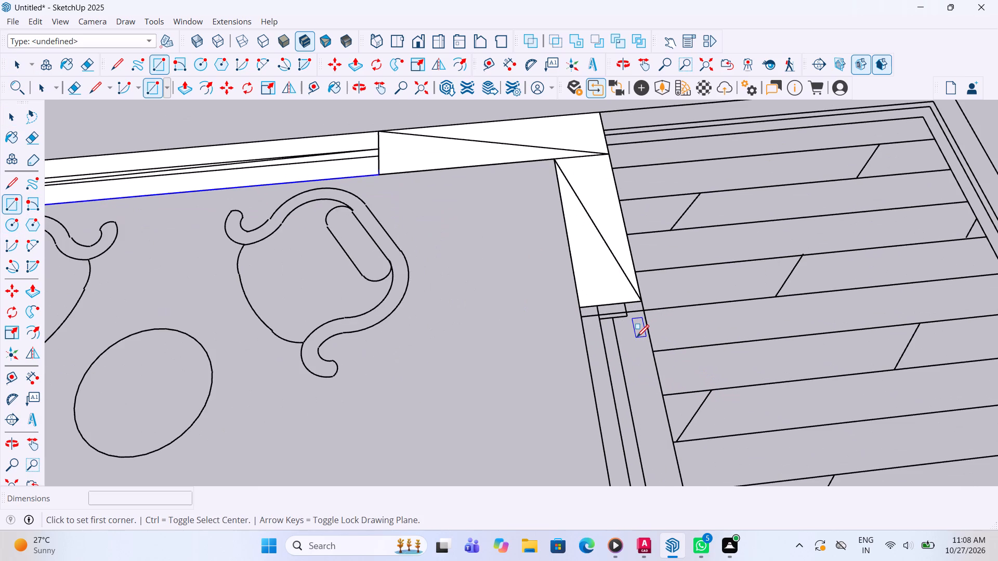
click(579, 309)
scroll(600, 255, down, 11)
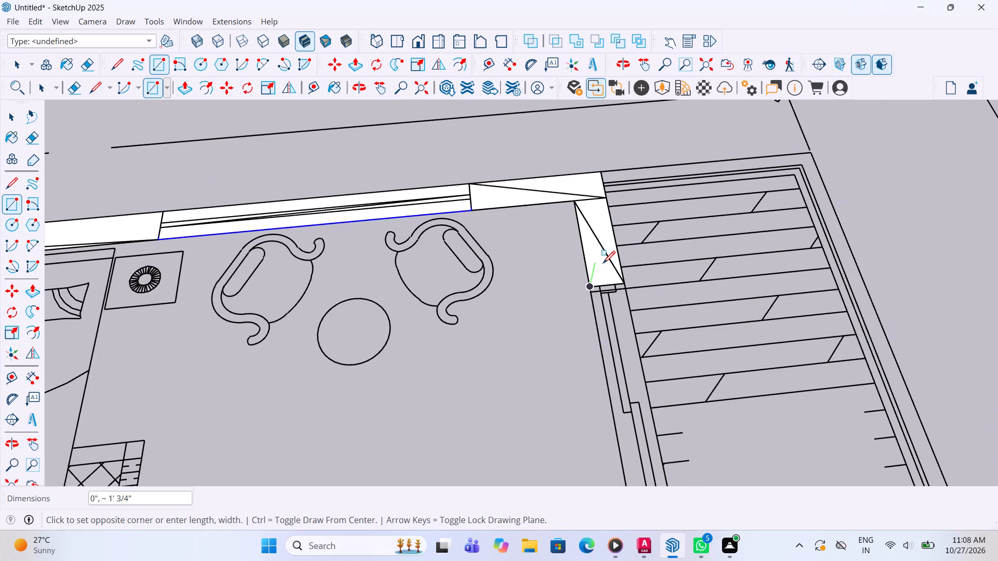
scroll(603, 265, down, 11)
scroll(655, 472, up, 4)
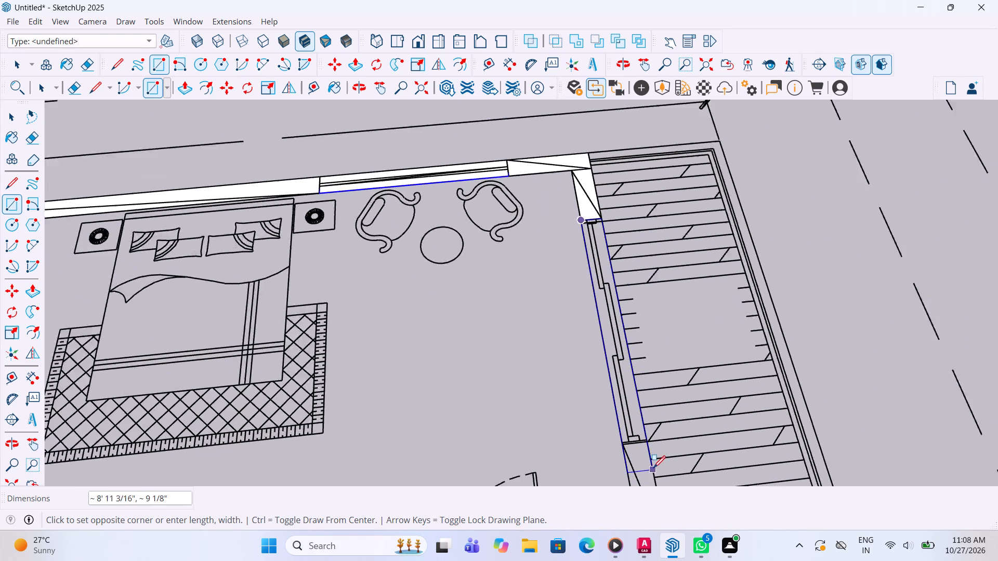
scroll(642, 439, up, 12)
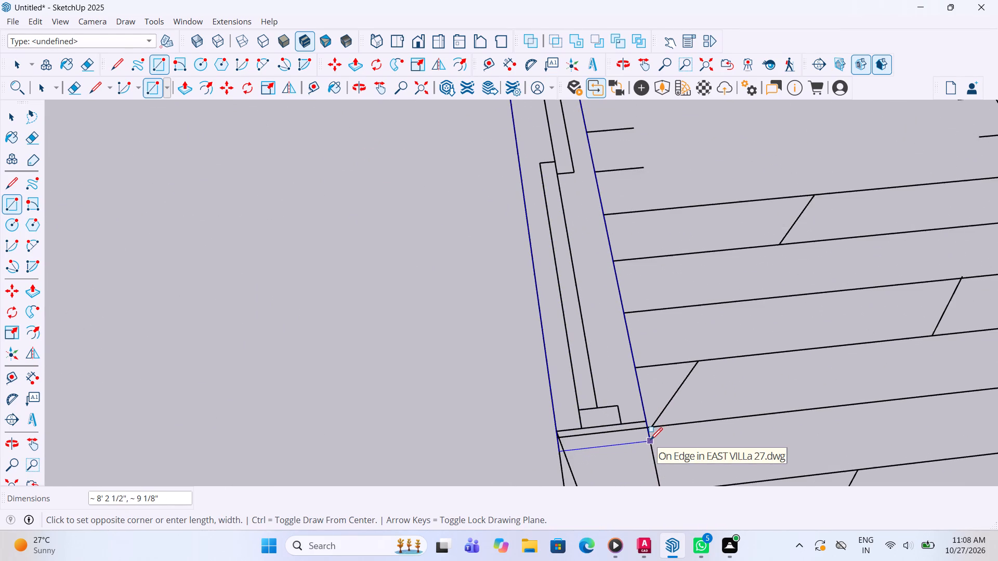
click(648, 431)
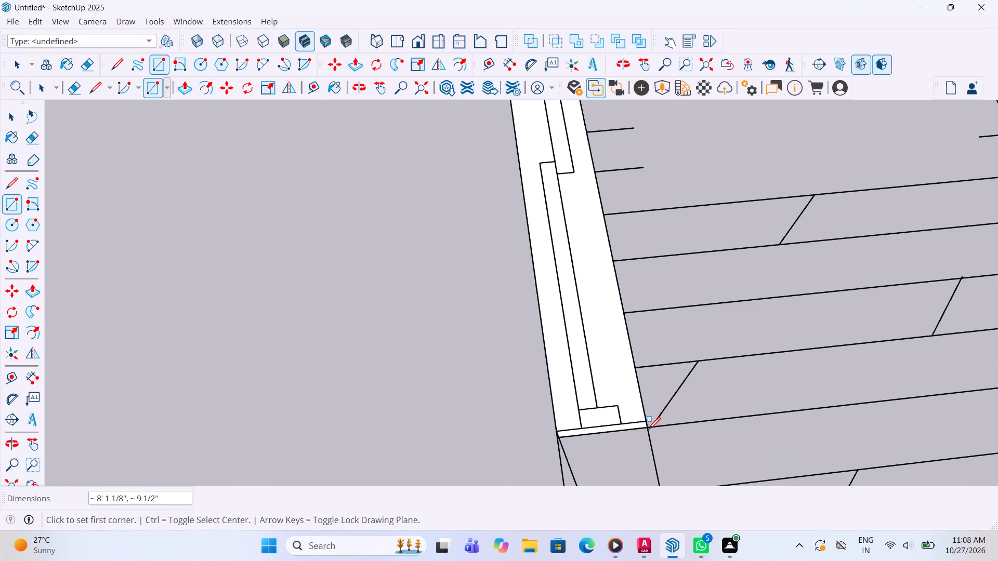
Trace the balcony-side wall below the sliding door opening with a rectangle about 9 1/8" by 3' 4 5/8".
scroll(575, 434, down, 4)
scroll(549, 375, down, 10)
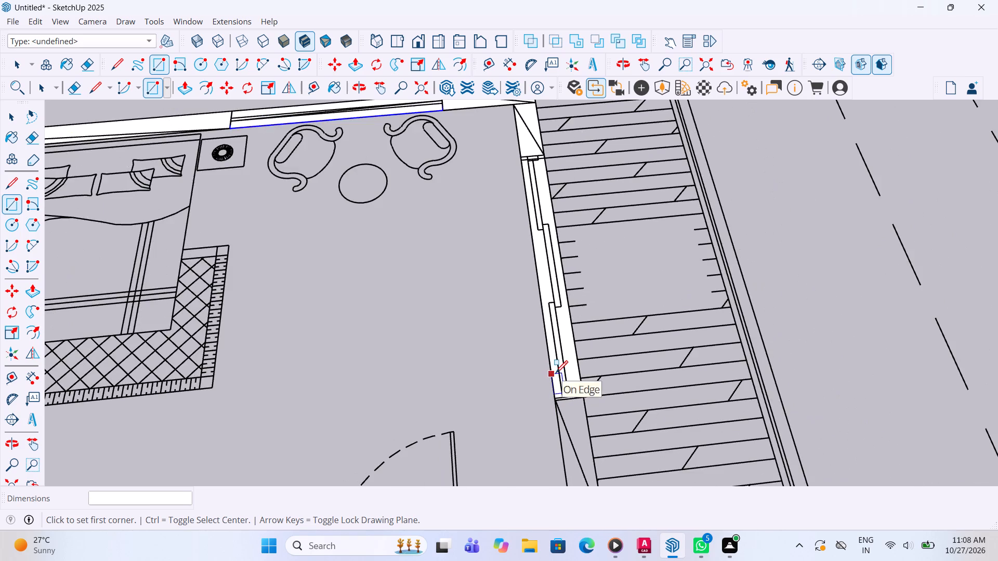
scroll(557, 375, down, 10)
scroll(579, 443, up, 10)
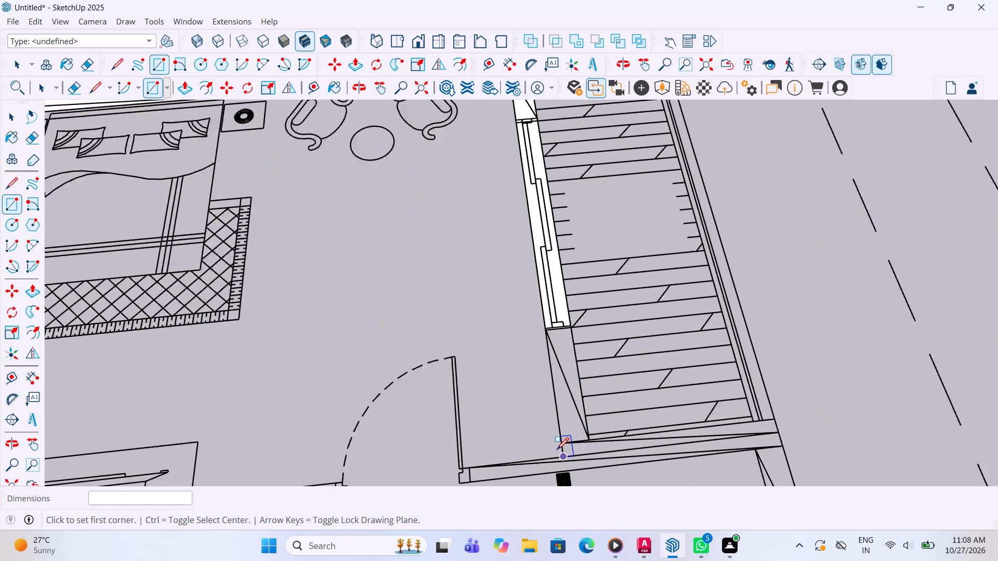
click(562, 442)
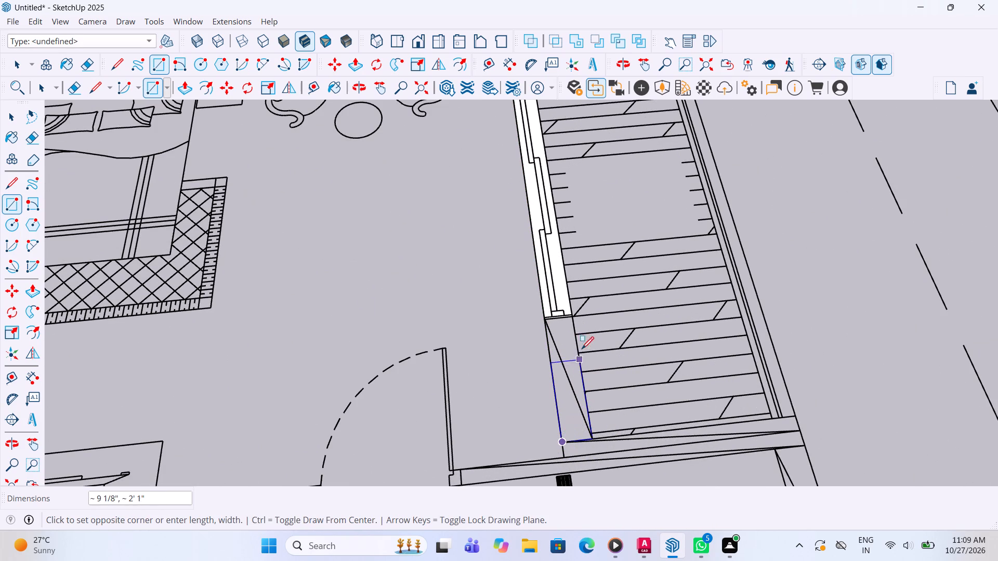
click(571, 320)
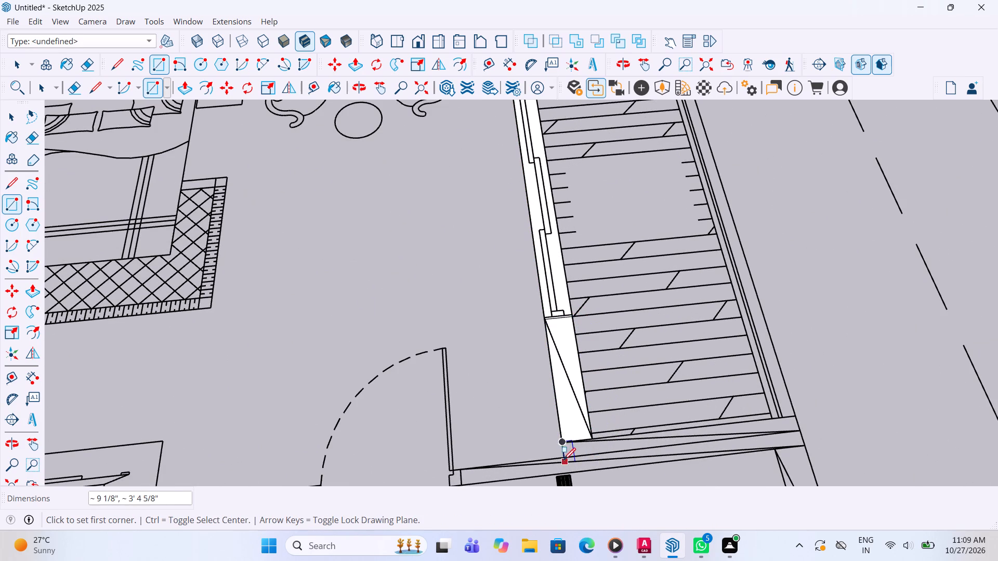
Trace the wall along the balcony's lower end with a rectangle about 5' 10 15/16" by 8 11/16".
click(567, 445)
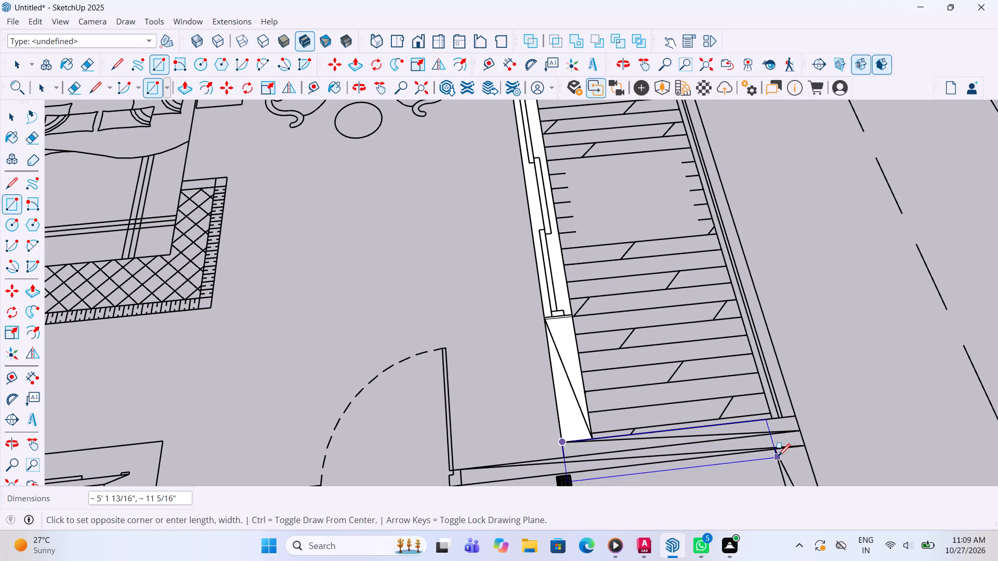
middle_drag(778, 456, 741, 423)
scroll(666, 402, down, 3)
scroll(736, 444, up, 2)
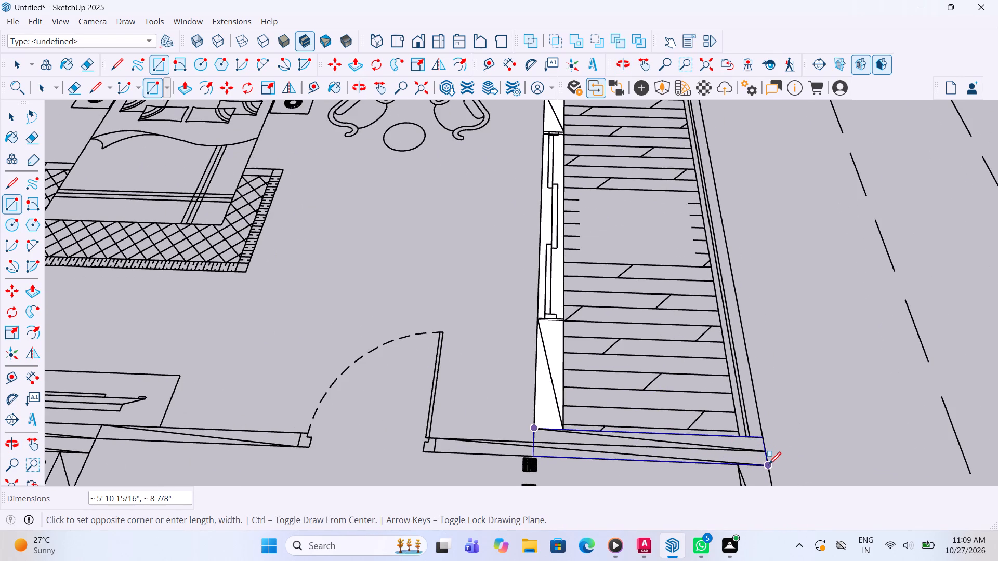
click(768, 465)
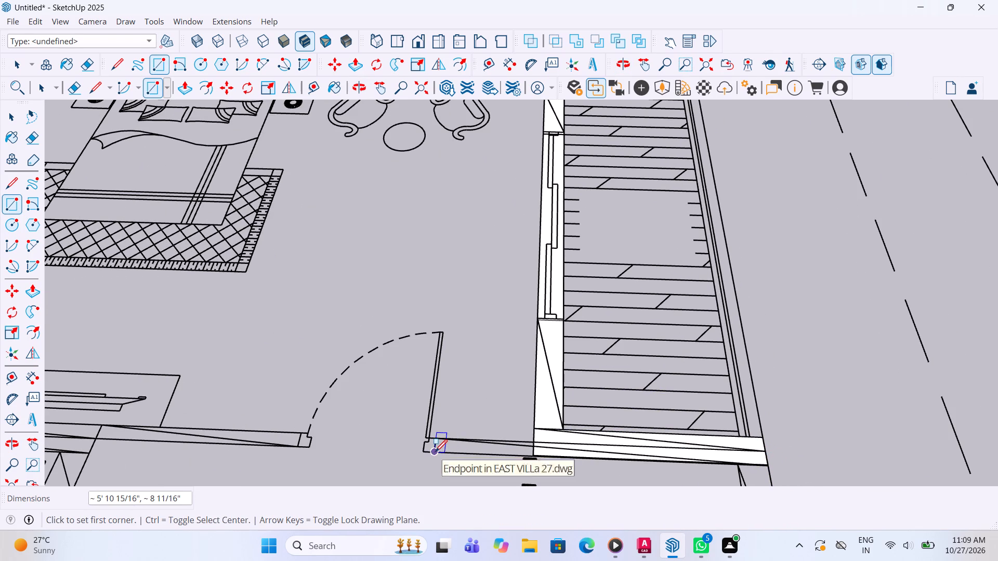
Trace the short wall between the bedroom door jamb and the balcony's lower-end wall with a rectangle.
click(435, 453)
scroll(535, 437, up, 3)
click(535, 437)
Trace the partition between the wardrobe area and the bedroom with a rectangle about 4 11/16" by 8' 11 15/16".
scroll(548, 423, down, 5)
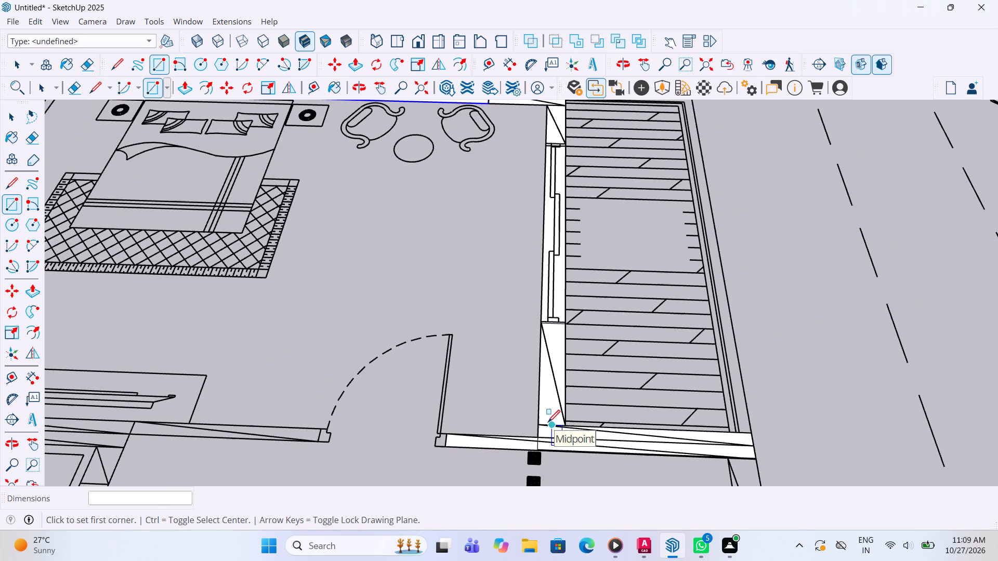
scroll(525, 439, down, 6)
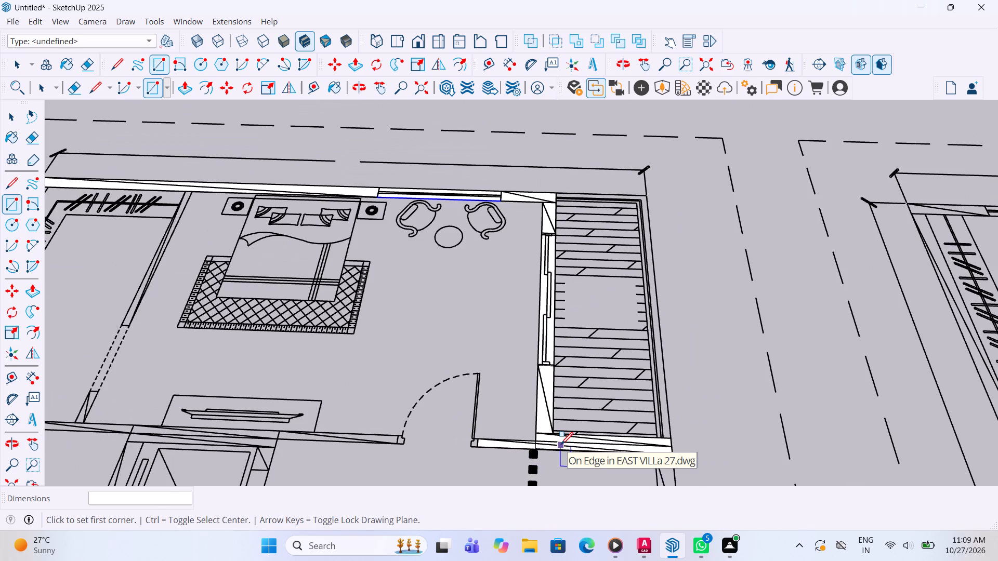
scroll(561, 446, down, 5)
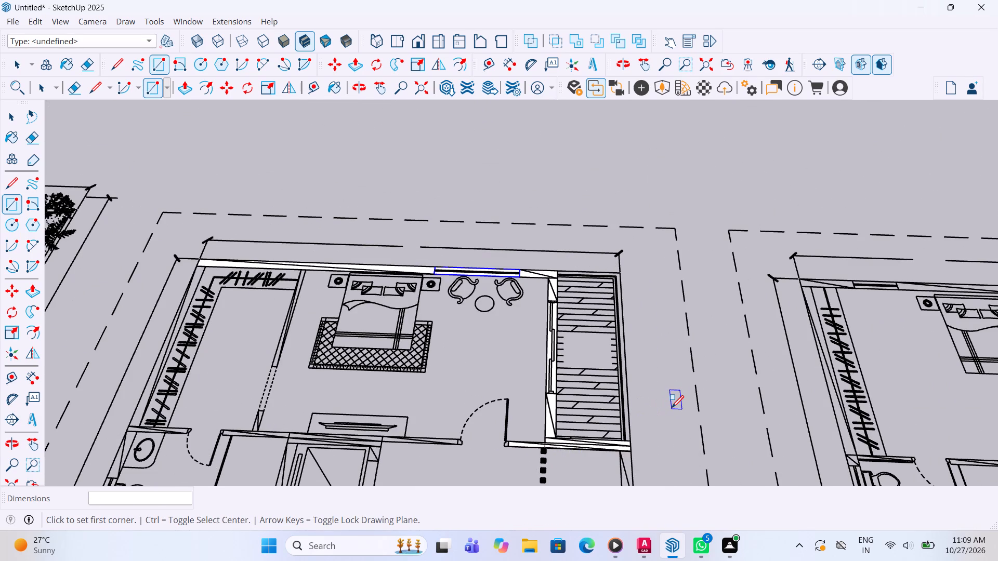
scroll(672, 409, down, 6)
scroll(403, 340, up, 3)
scroll(440, 405, up, 4)
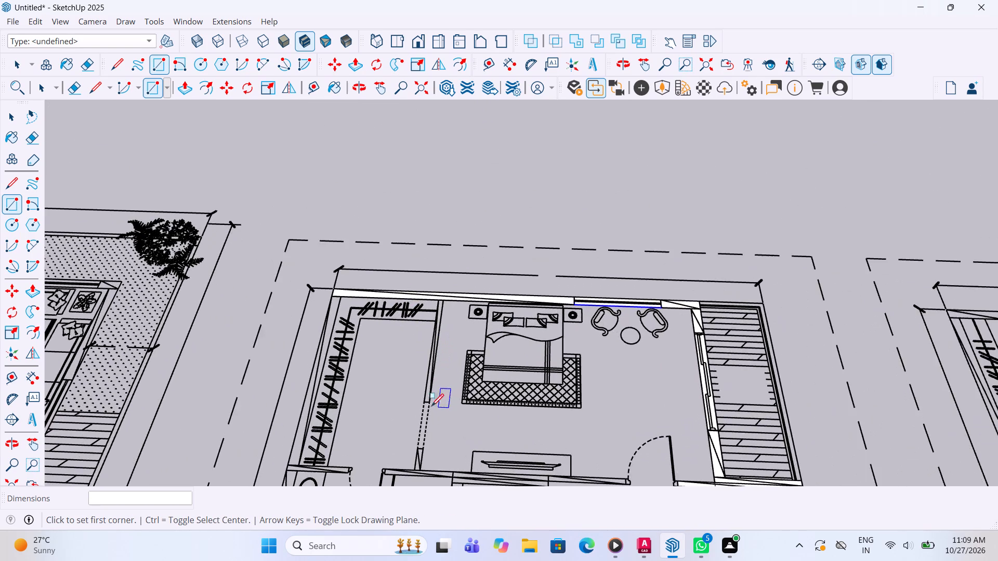
scroll(420, 404, up, 9)
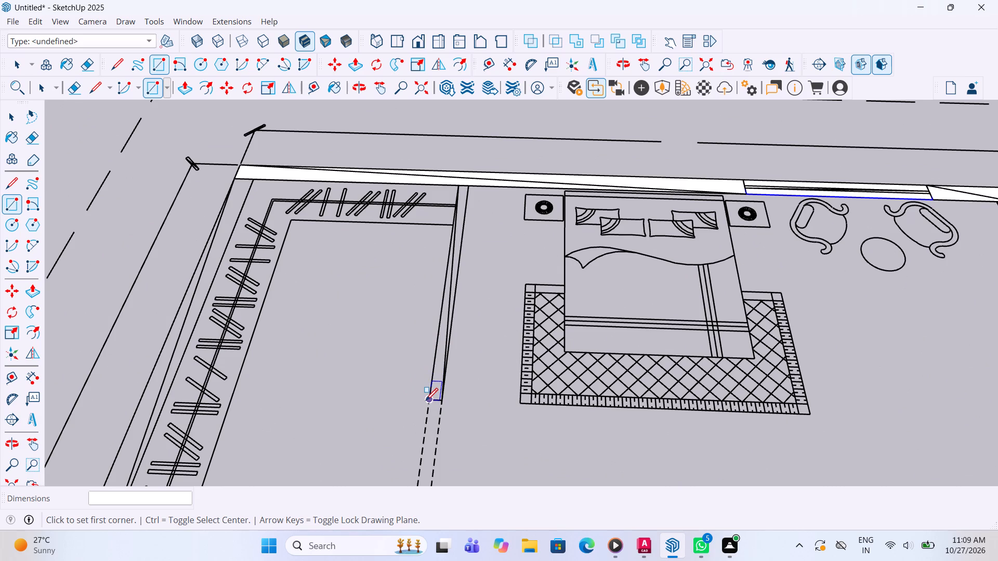
click(426, 400)
scroll(461, 151, up, 4)
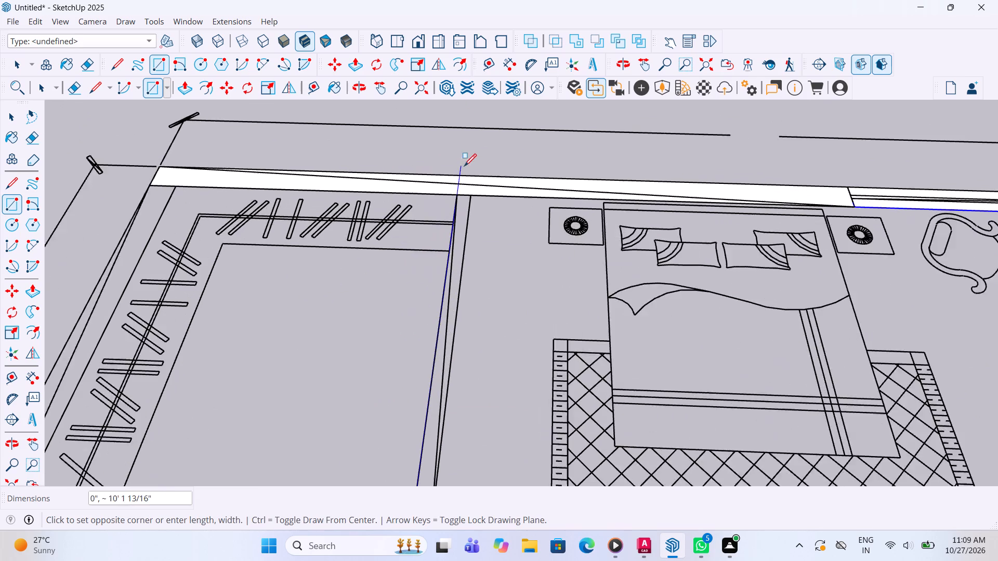
scroll(464, 167, up, 1)
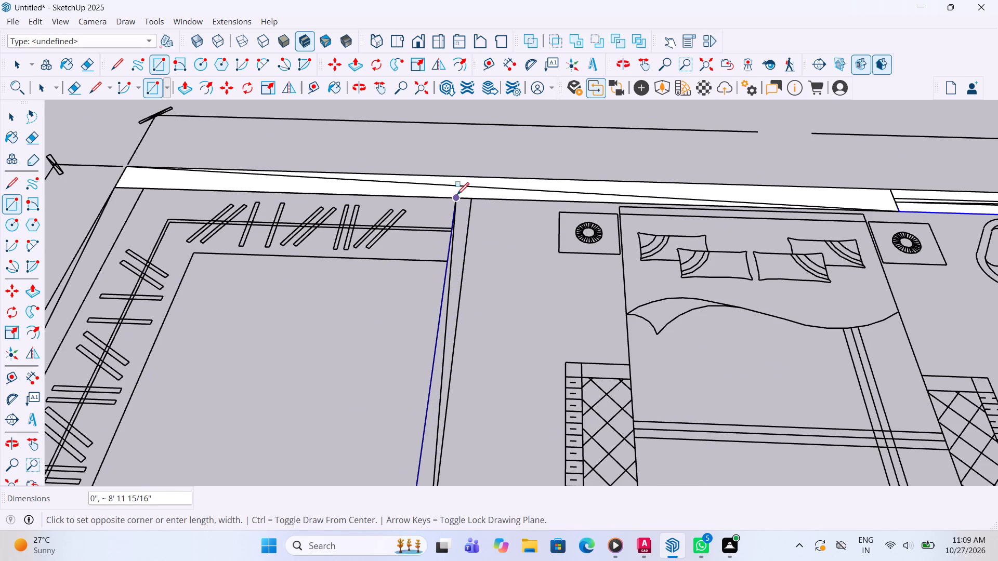
click(471, 198)
Trace the outer wall along the wardrobe area with a rectangle about 9 1/8" by 14' 11/16".
scroll(492, 265, down, 3)
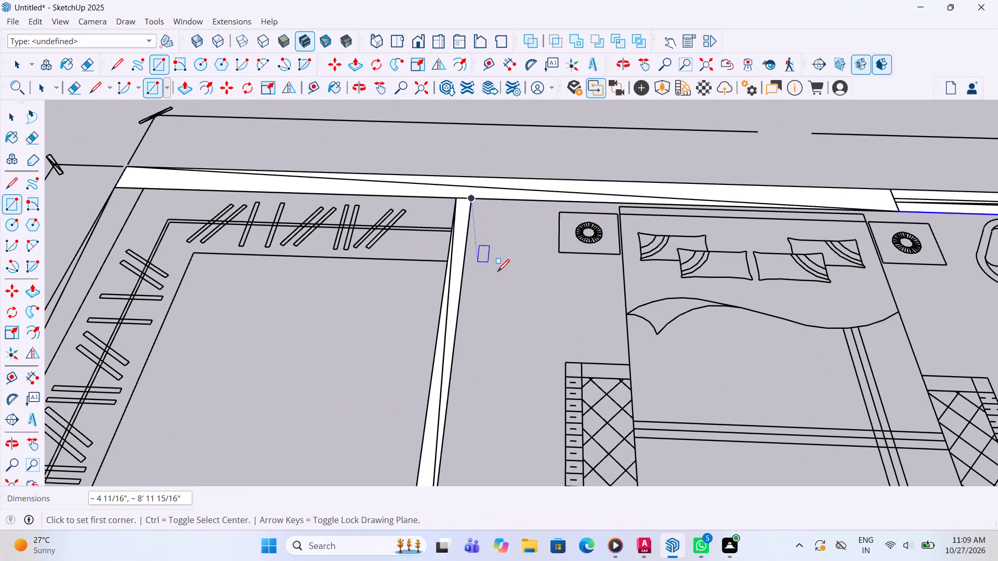
scroll(497, 273, down, 6)
scroll(287, 245, up, 4)
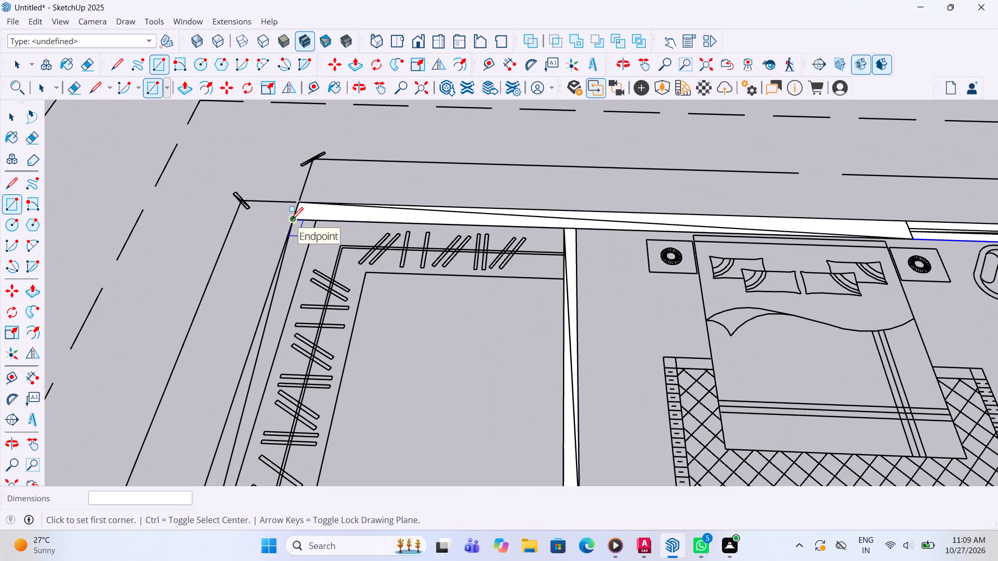
click(291, 221)
scroll(321, 277, down, 12)
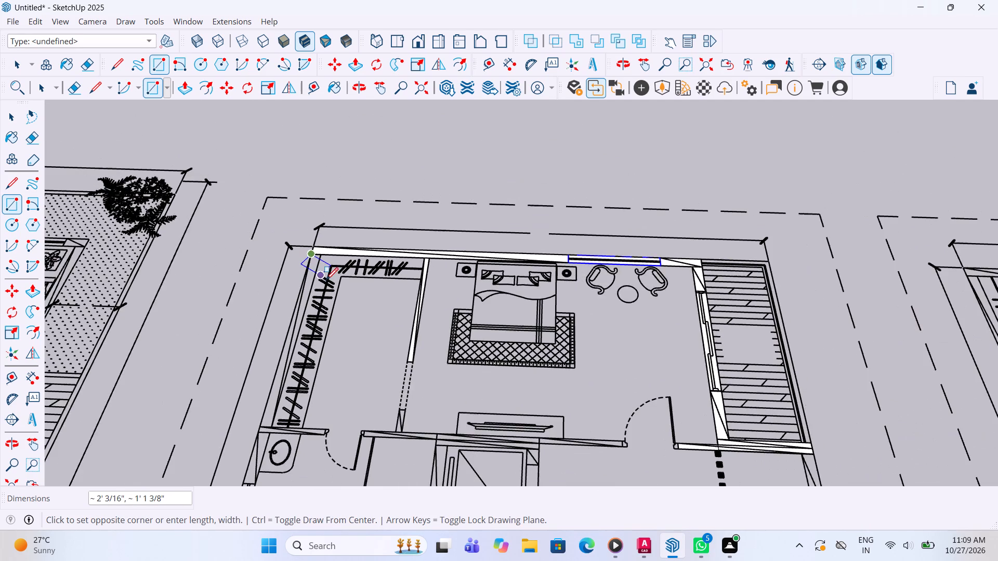
scroll(326, 284, down, 1)
scroll(297, 401, up, 4)
scroll(262, 424, up, 9)
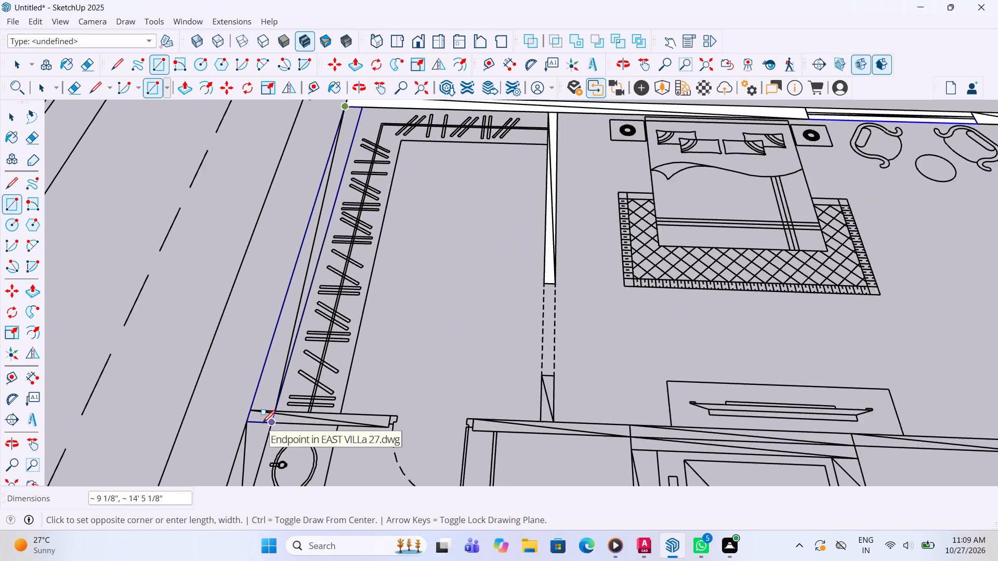
scroll(262, 424, up, 11)
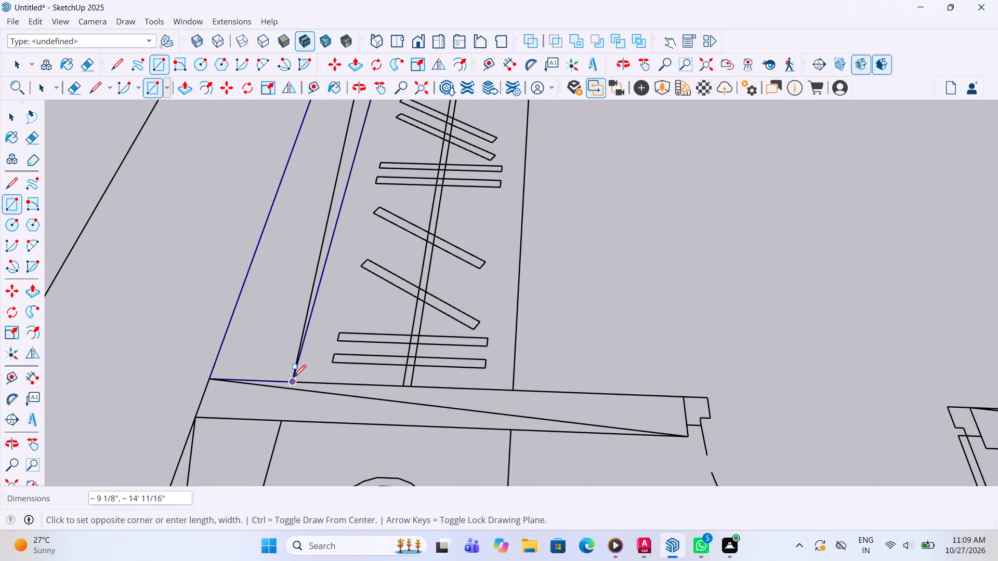
double_click(294, 378)
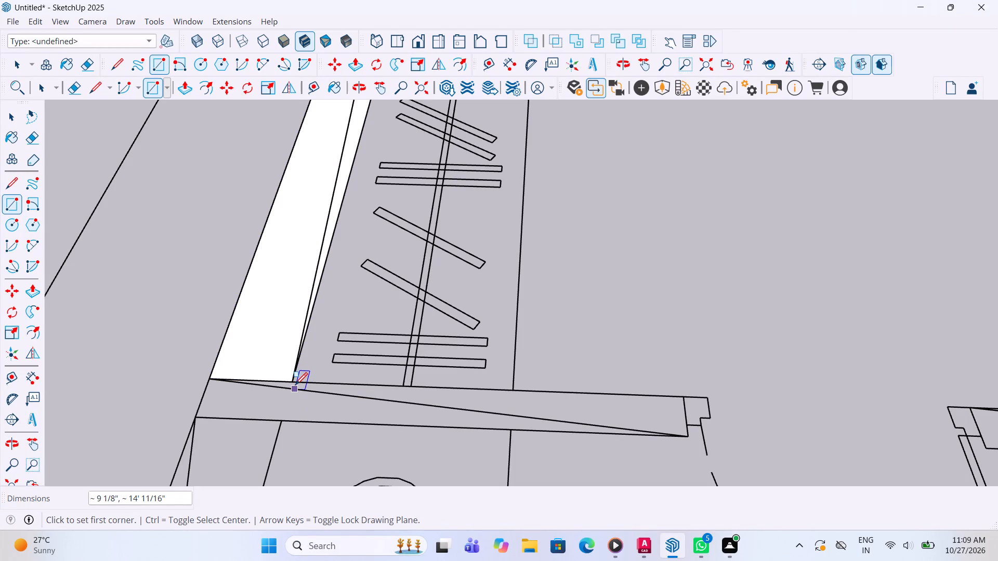
Trace the partition between the wardrobe area and bathroom, up to the door jamb, with a rectangle about 4' 3 1/4" by 4 7/16".
click(195, 423)
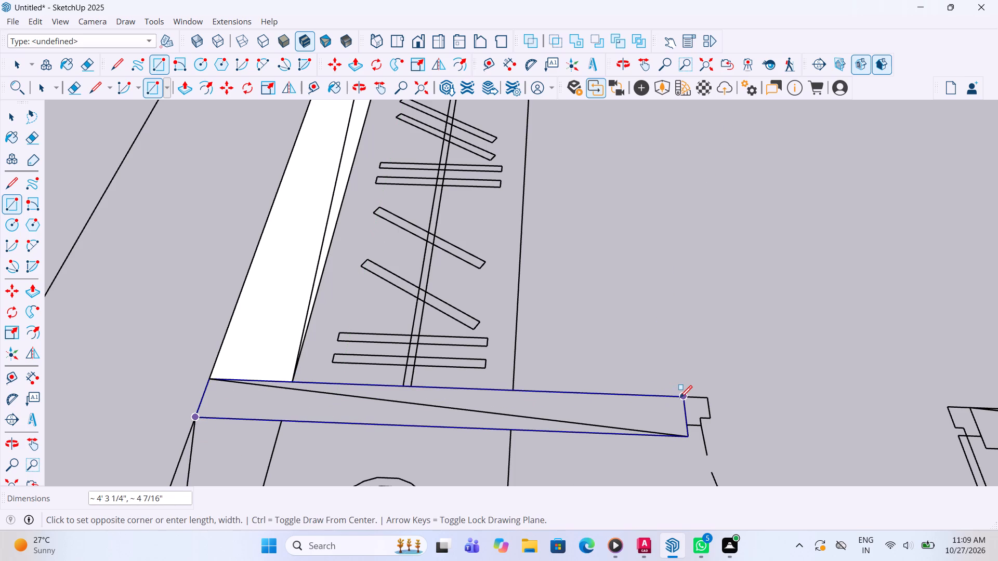
click(680, 399)
Trace the bathroom's outer wall beside the washbasin, down to the window opening, with a rectangle.
scroll(535, 310, down, 5)
scroll(491, 278, down, 5)
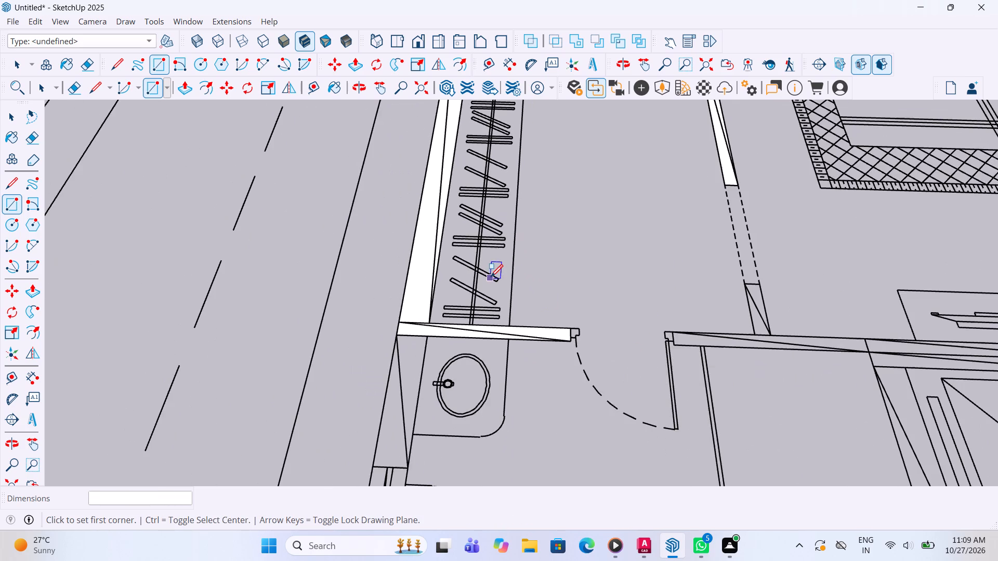
scroll(482, 301, down, 2)
scroll(408, 422, up, 6)
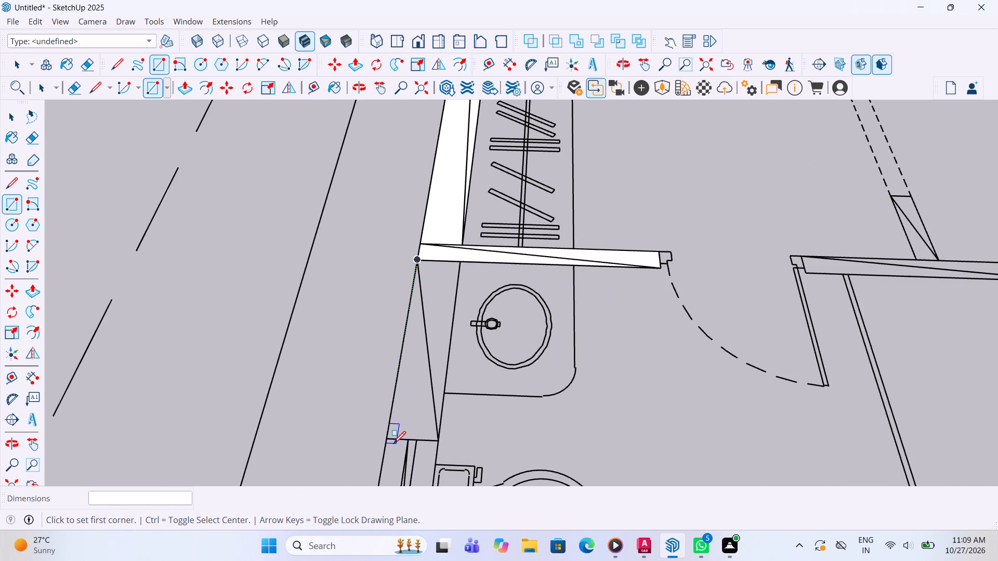
click(386, 438)
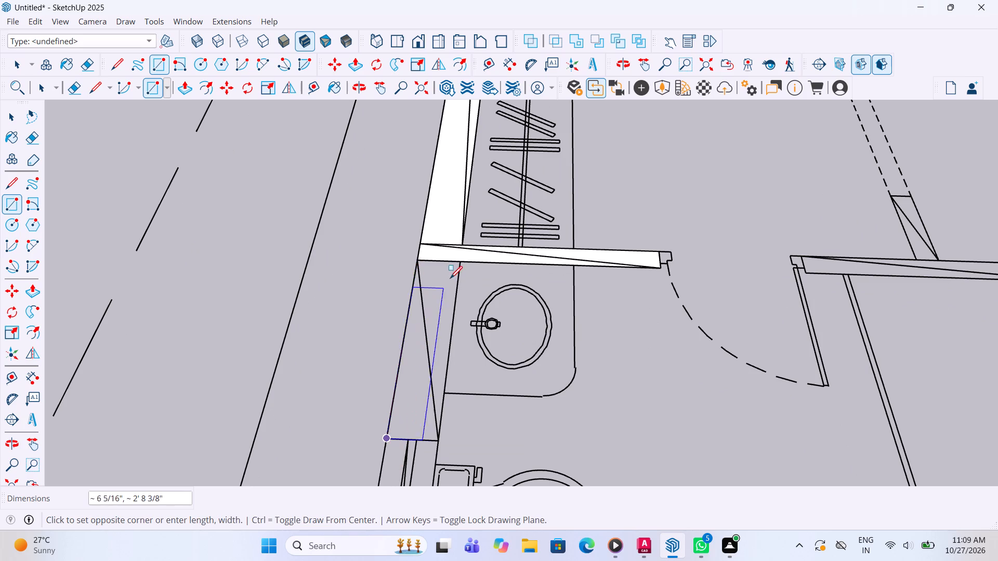
click(462, 263)
Draw a rectangle about 9 1/8" by 2' 1/8" over the bathroom window opening beside the toilet.
scroll(456, 289, down, 7)
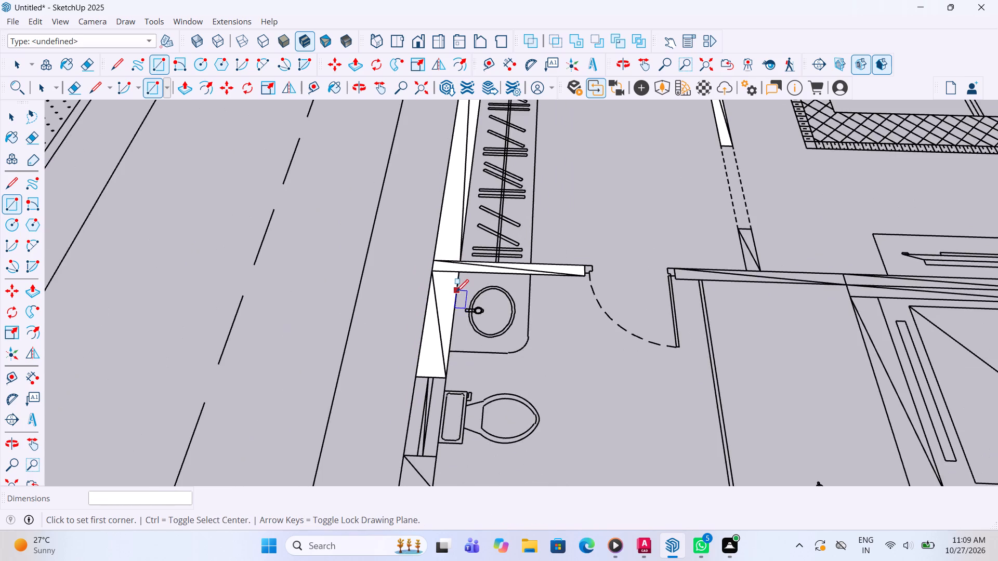
scroll(456, 293, down, 5)
scroll(431, 369, up, 8)
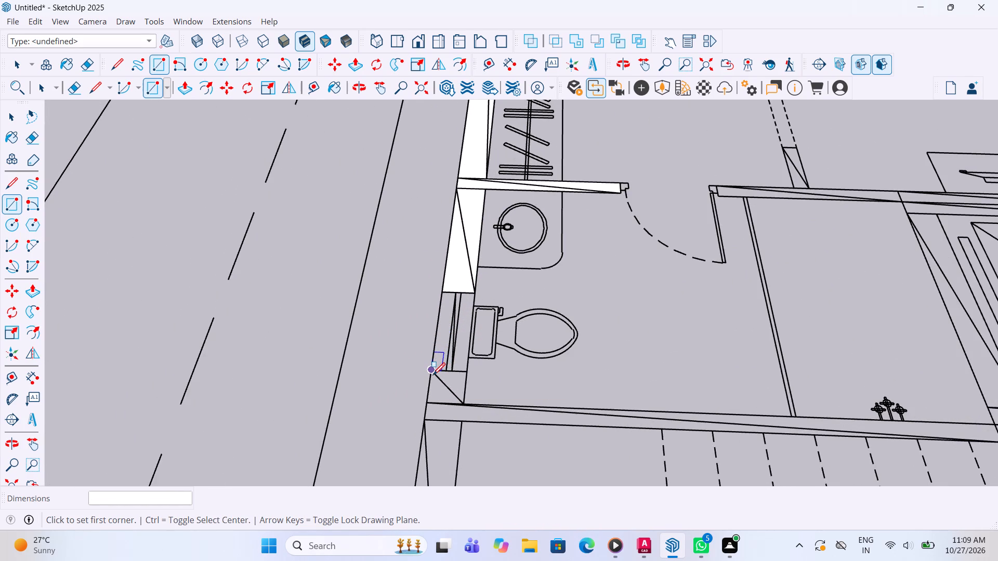
scroll(433, 376, up, 2)
click(431, 371)
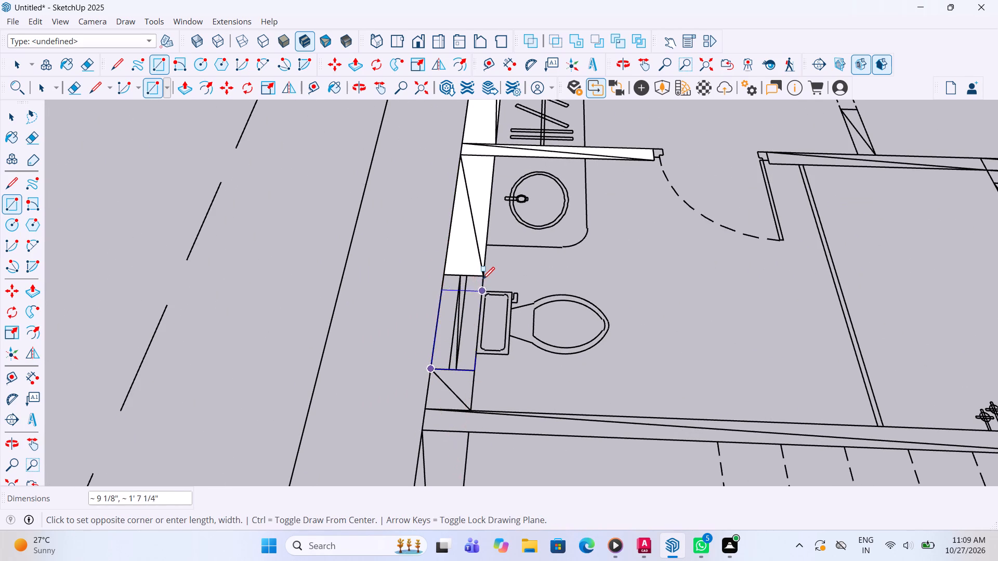
click(483, 276)
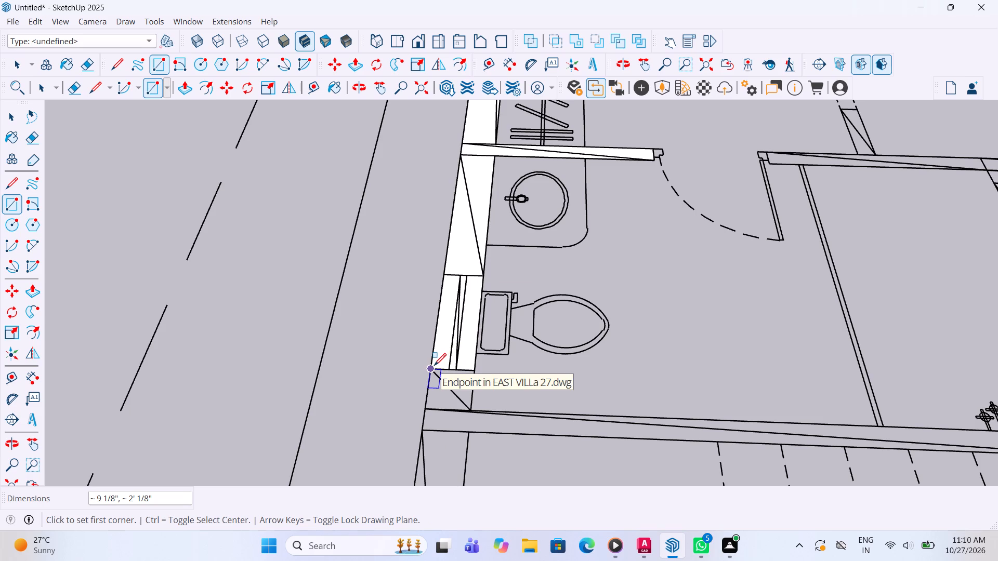
Trace the short outer wall below the bathroom window with a rectangle about 8 7/8" by 9 1/8".
click(434, 367)
click(468, 413)
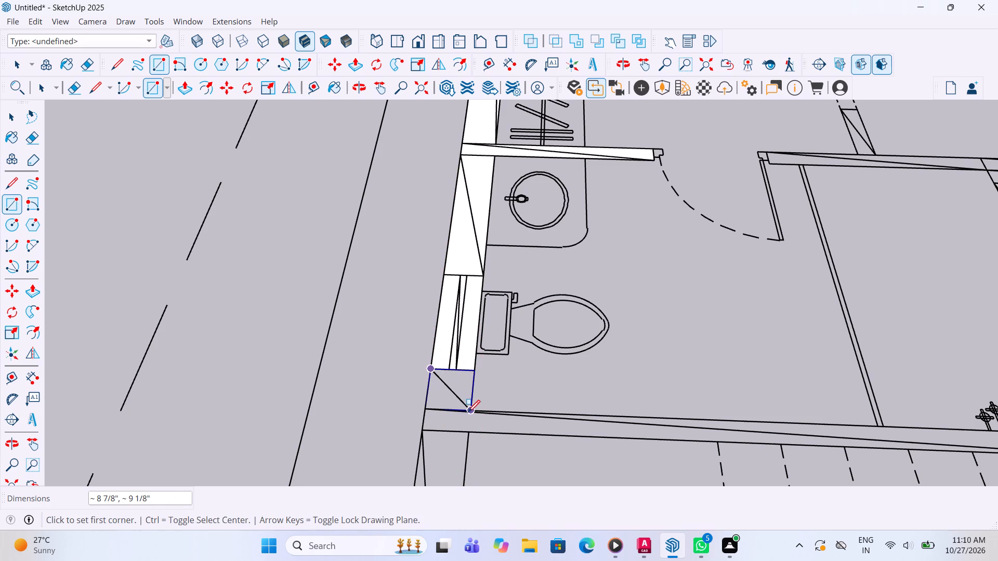
Trace the wall between the bathroom and the staircase with a rectangle about 11' 5 3/8" by 4 7/16".
scroll(352, 368, down, 4)
scroll(493, 398, up, 3)
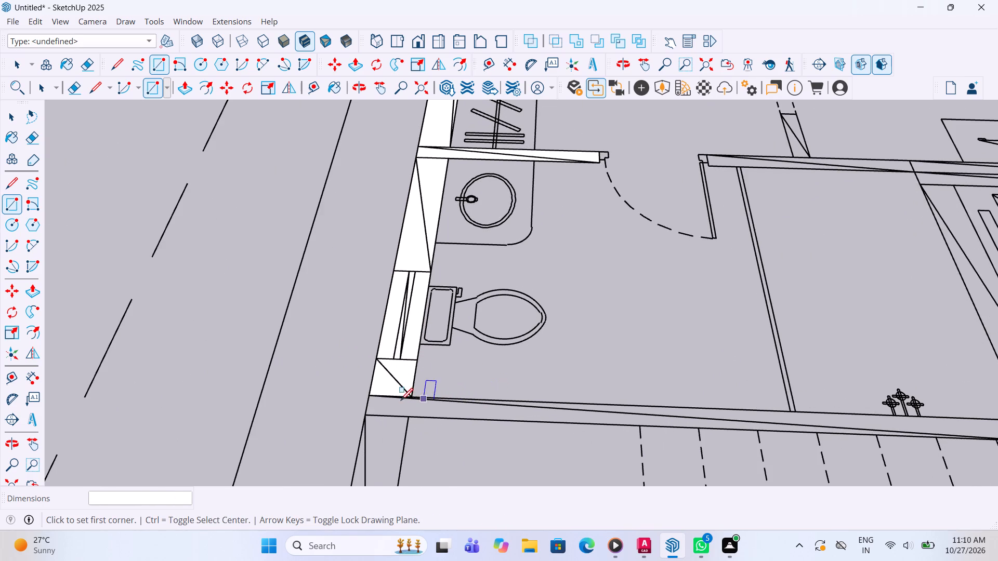
click(367, 396)
scroll(313, 386, down, 3)
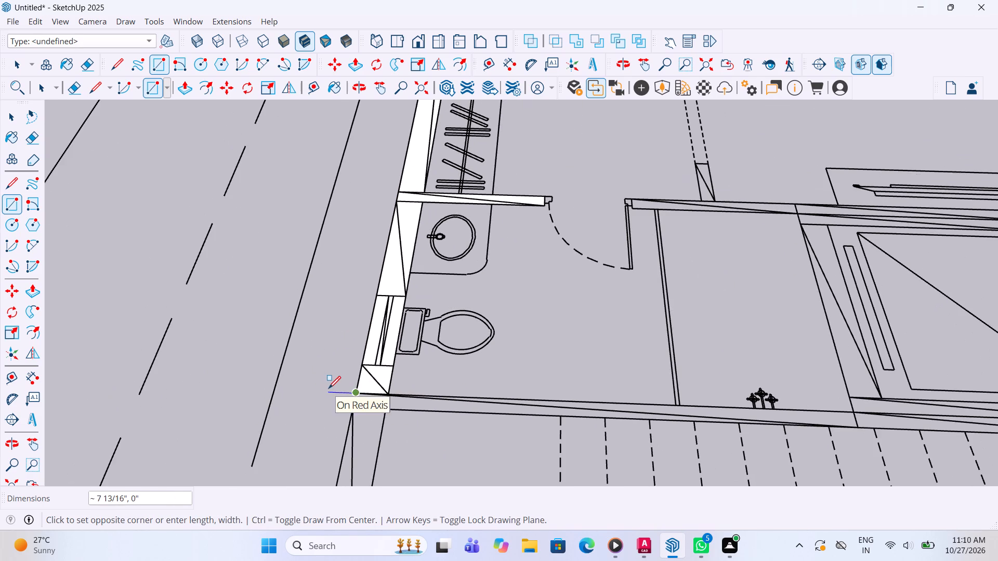
scroll(329, 390, down, 5)
scroll(680, 421, up, 7)
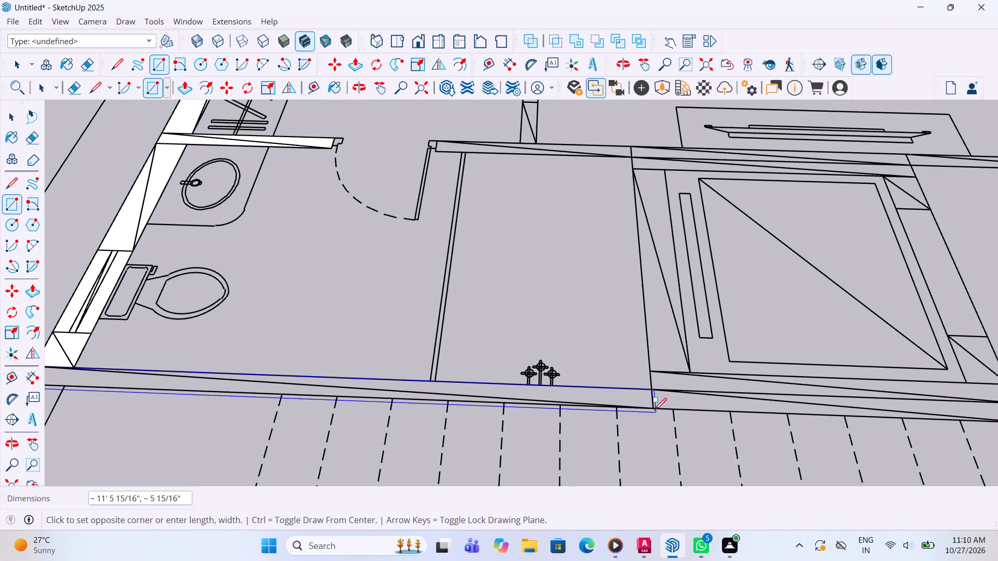
click(653, 409)
Trace the lift shaft's wall along the staircase with a rectangle about 6' 6 5/16" by 8 7/8".
scroll(491, 443, down, 4)
scroll(401, 401, down, 2)
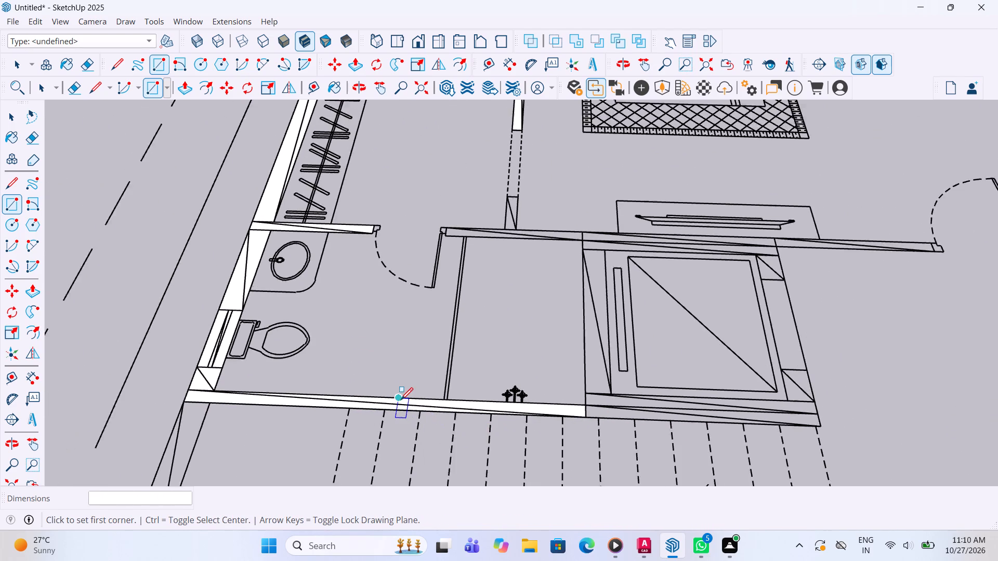
scroll(401, 401, down, 2)
scroll(746, 415, up, 3)
scroll(477, 410, up, 2)
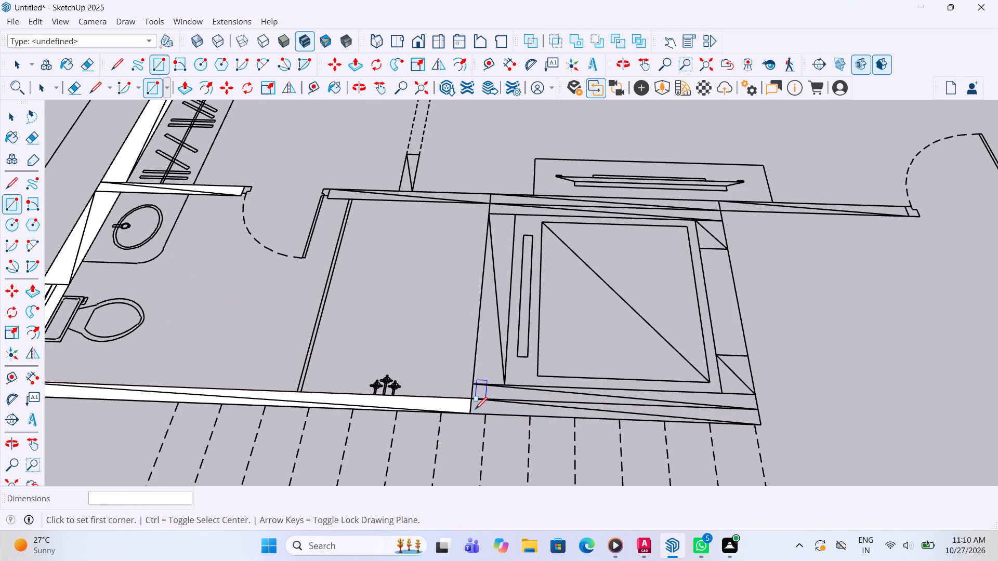
click(470, 411)
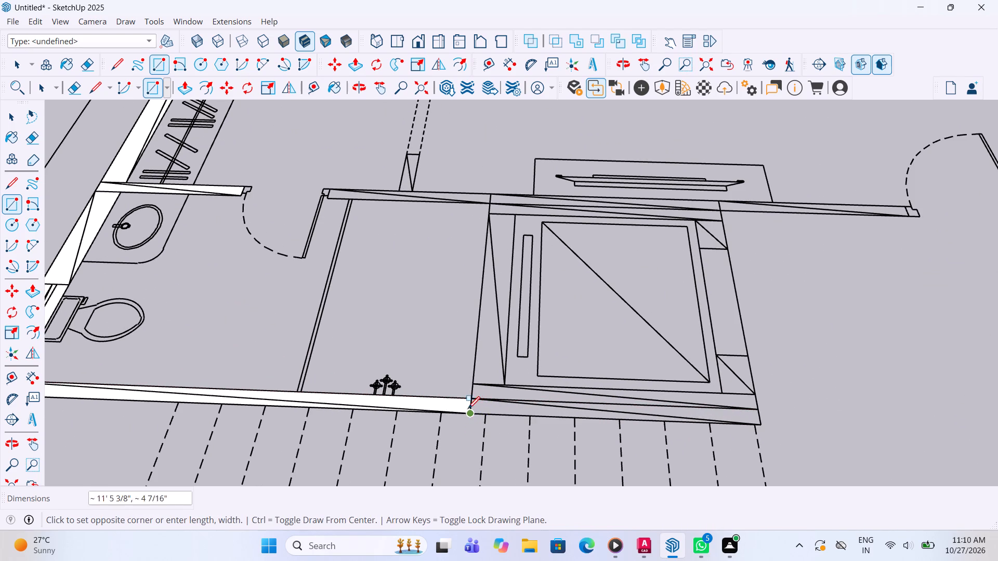
scroll(489, 407, down, 2)
scroll(703, 390, up, 3)
click(722, 402)
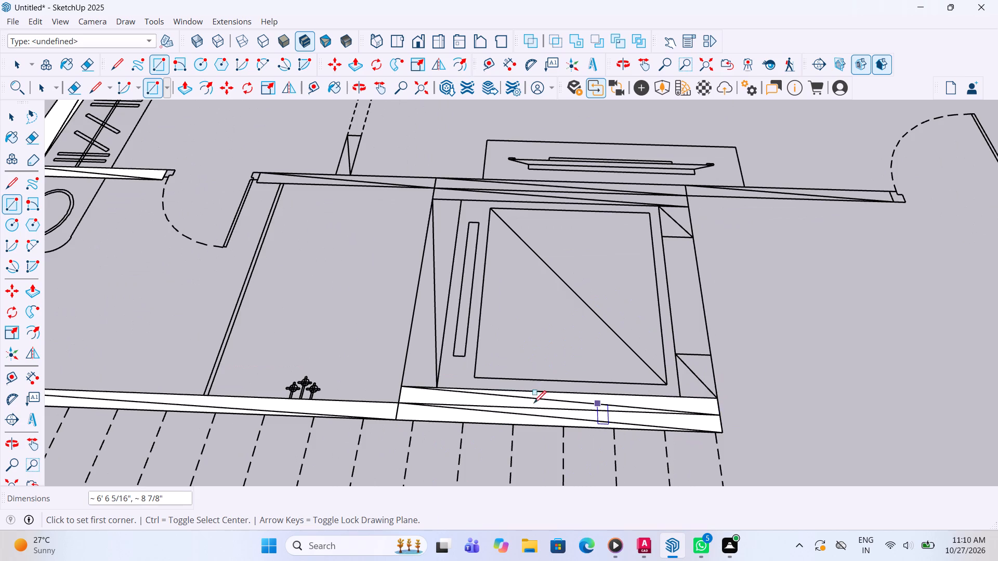
Trace the two short walls flanking the lift door opening with rectangles about 9 1/8" by 1' 1/16" and 7 7/16" by 1' 1/16".
scroll(490, 409, down, 4)
scroll(637, 293, up, 3)
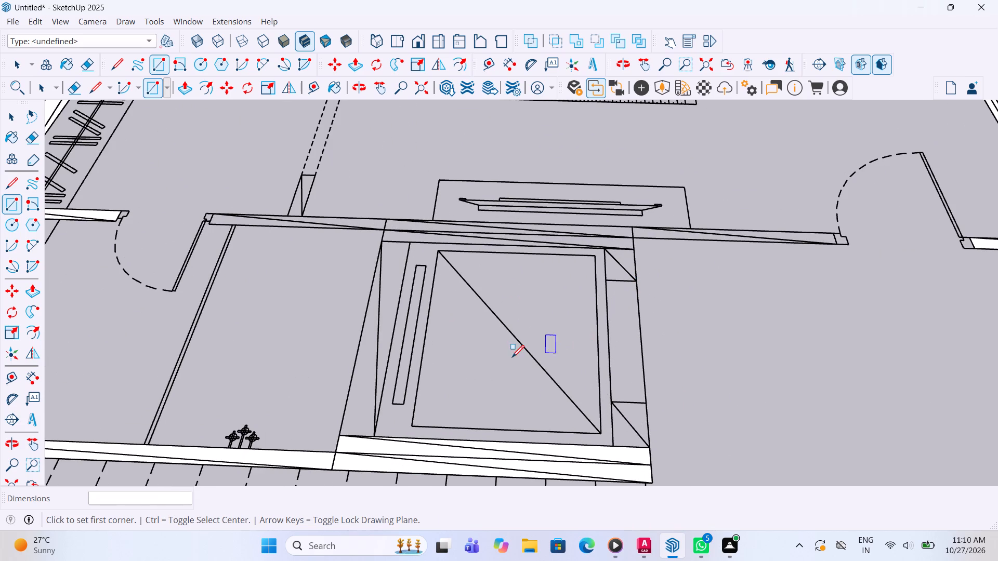
scroll(514, 358, down, 3)
scroll(636, 429, up, 3)
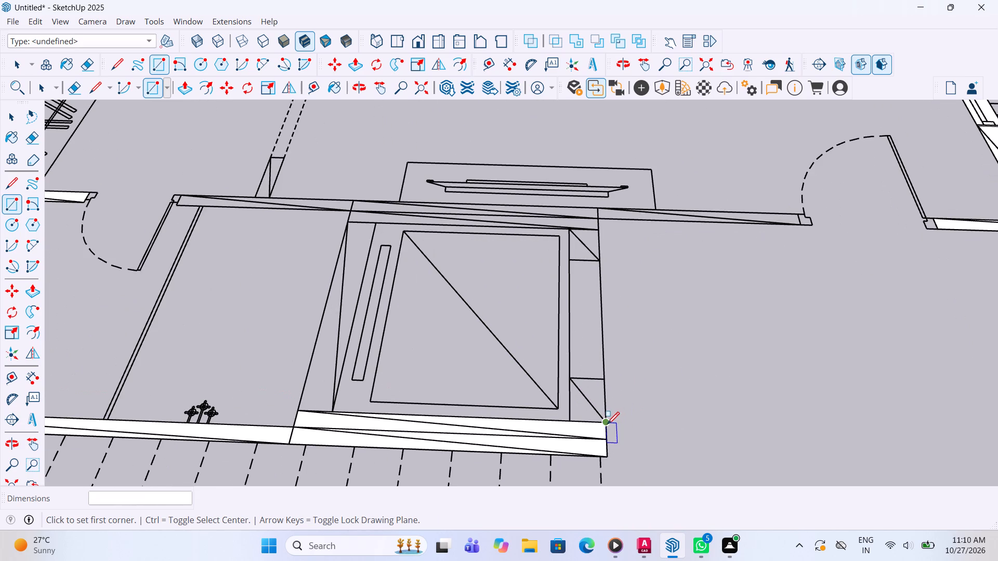
click(606, 425)
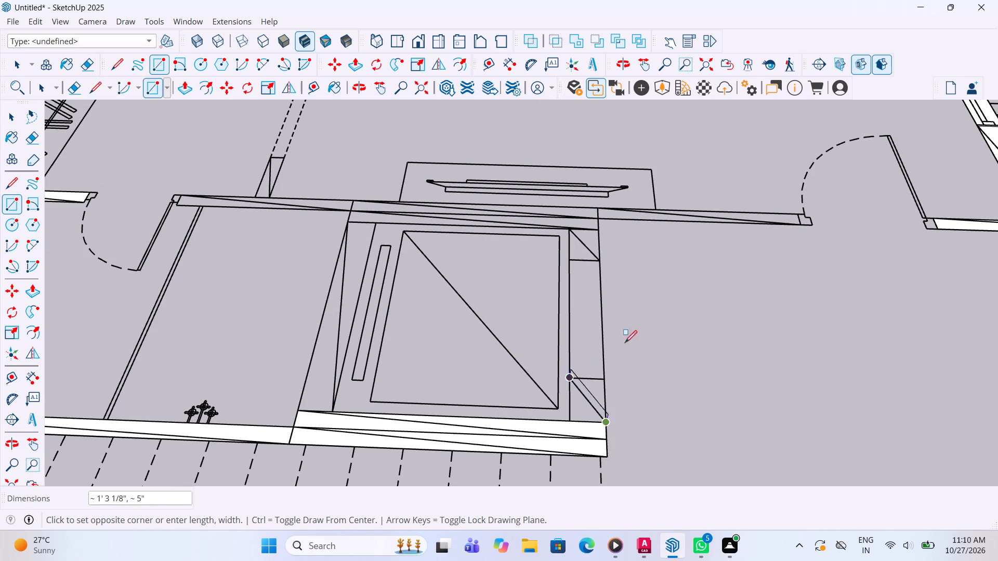
click(568, 377)
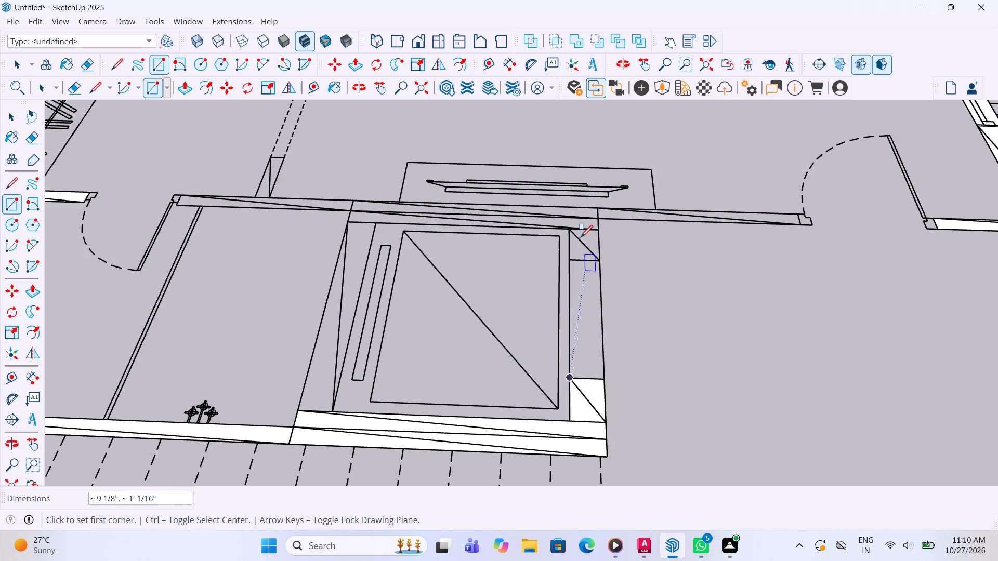
scroll(582, 228, up, 3)
click(608, 278)
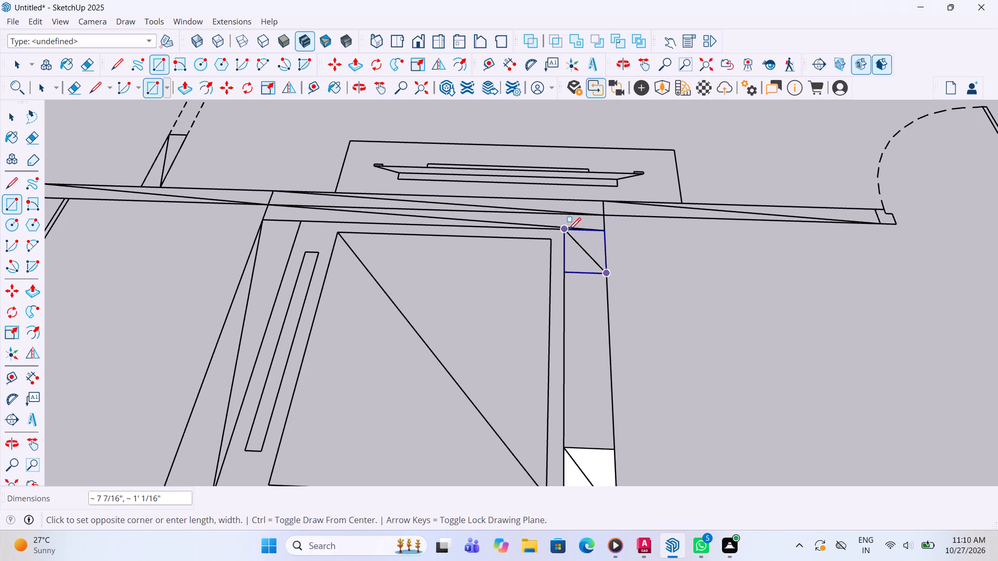
click(567, 231)
Trace the wall between the bathroom and the lift shaft with a rectangle about 8 7/8" by 5' 3 5/16".
scroll(592, 274, down, 5)
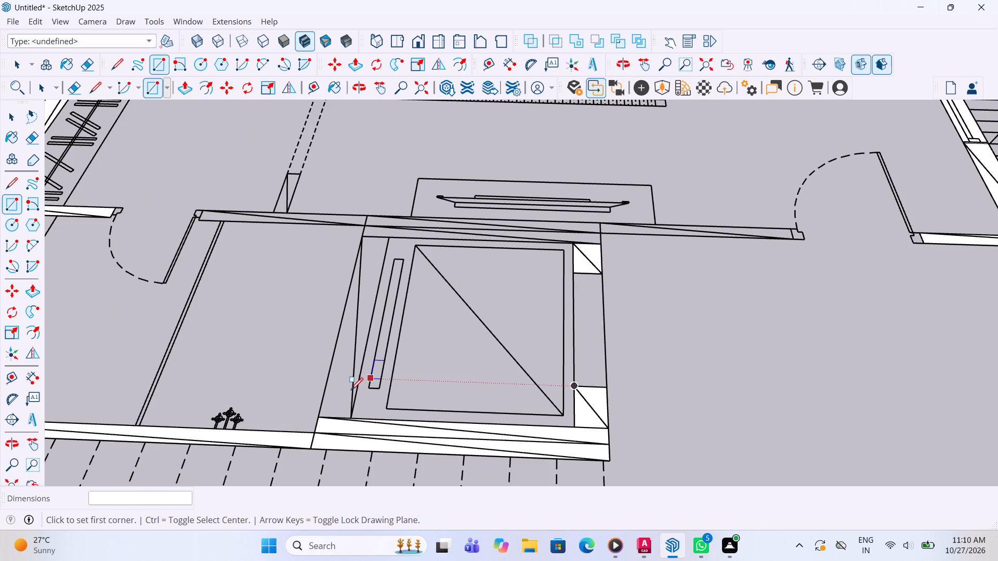
scroll(327, 411, up, 2)
click(317, 421)
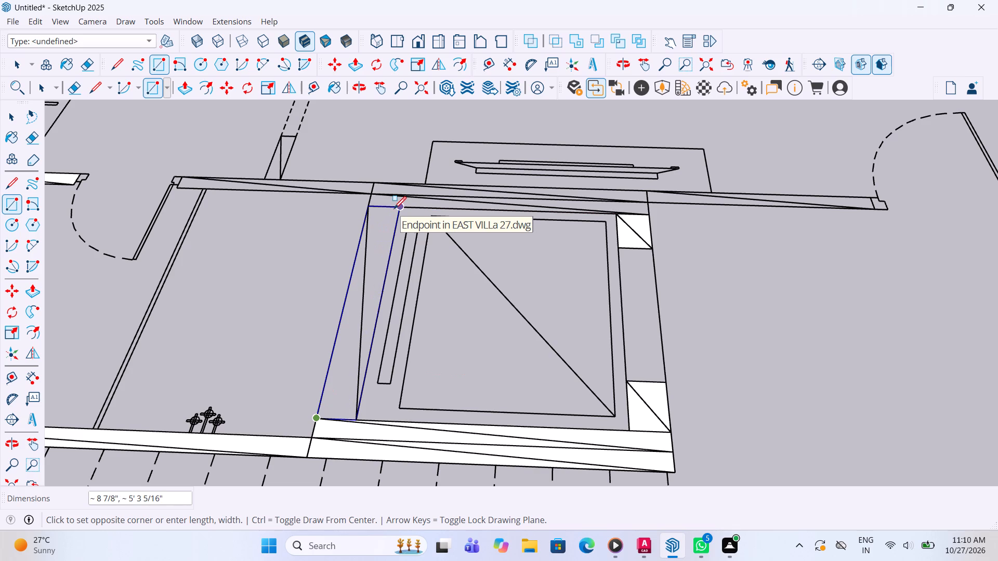
middle_drag(394, 210, 402, 252)
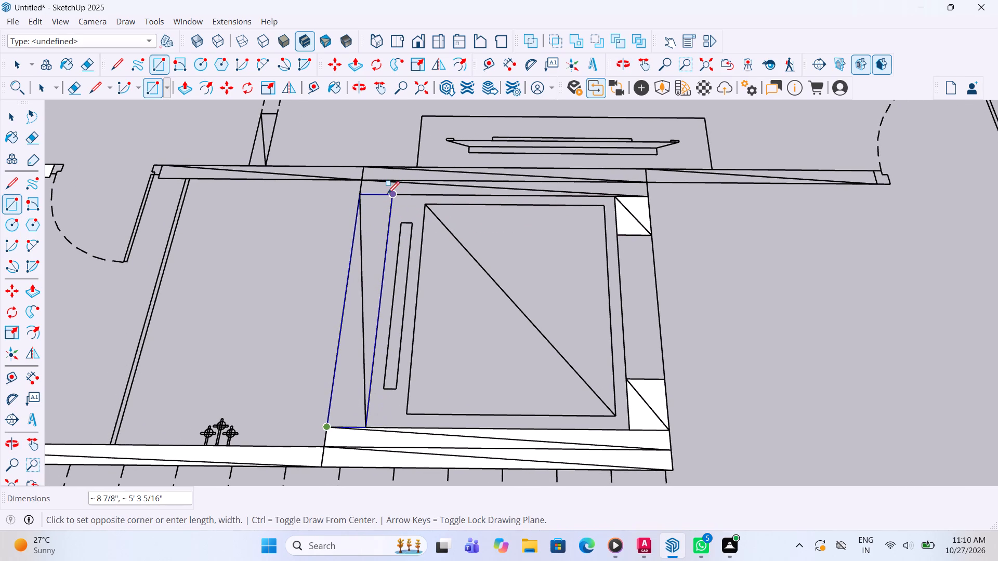
click(392, 197)
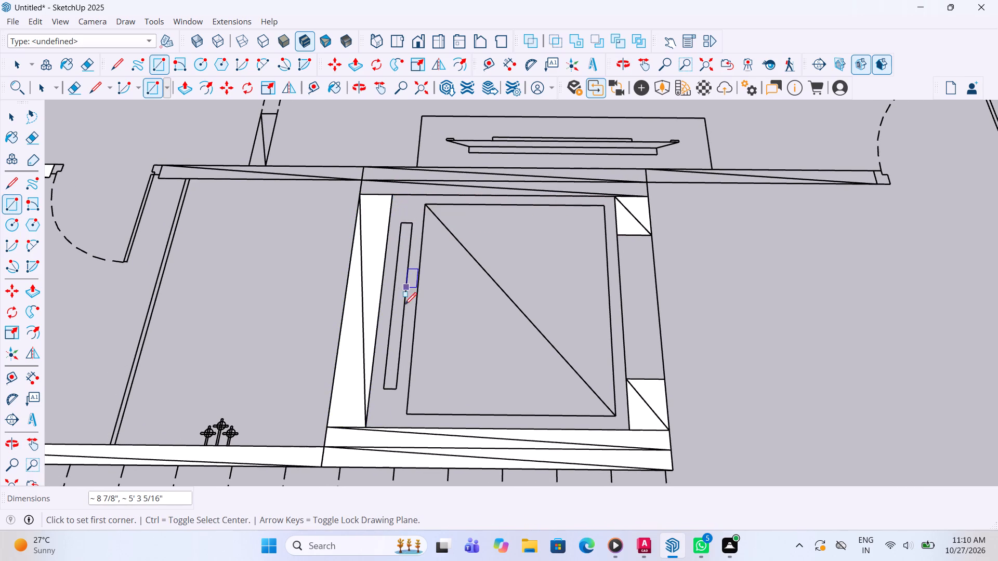
Trace the lift shaft's wall on the bedroom side, behind the TV unit, with a rectangle about 6' 6 5/16" by 9 1/8".
scroll(402, 329, down, 8)
middle_drag(656, 312, 447, 301)
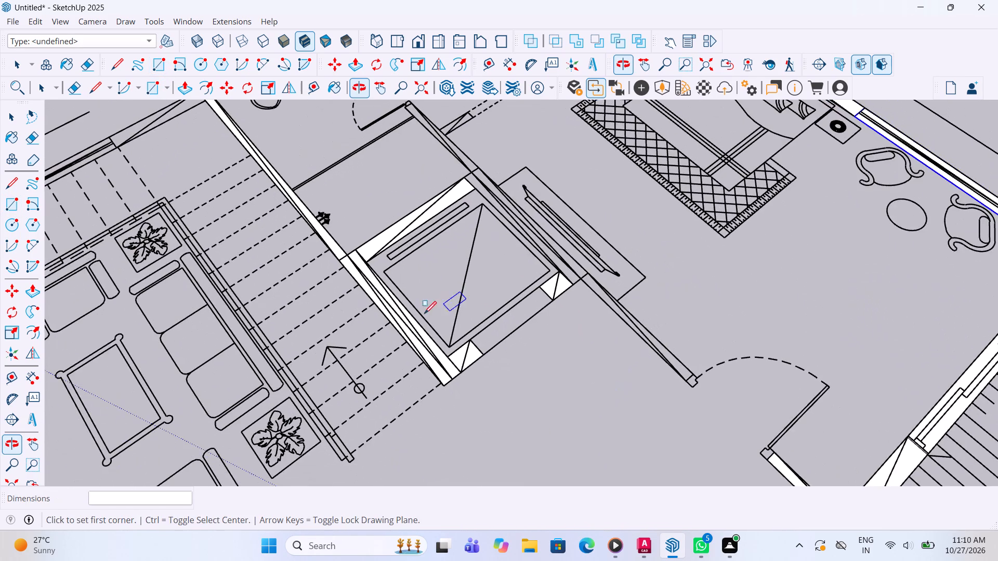
scroll(365, 388, down, 5)
middle_drag(491, 350, 453, 276)
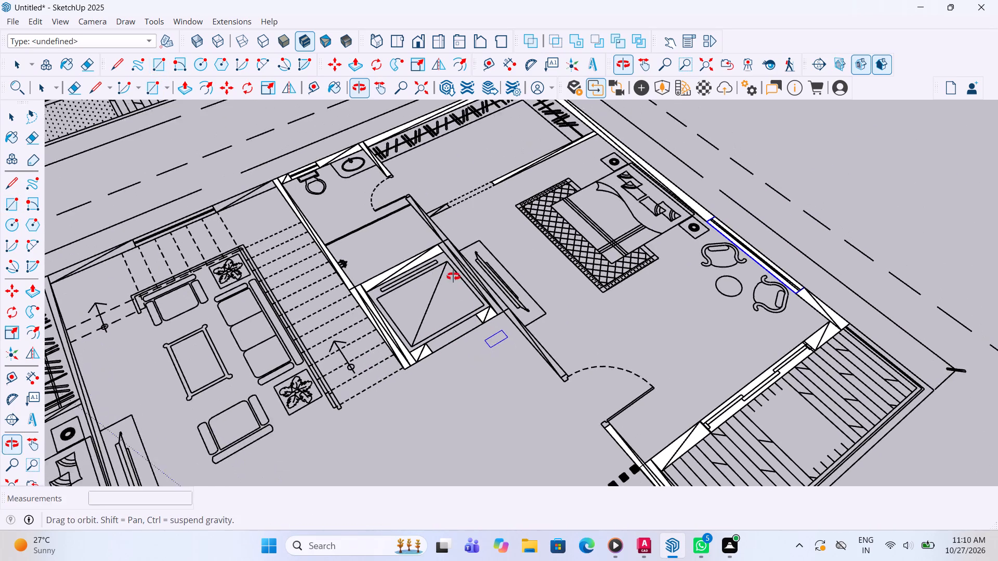
middle_drag(453, 276, 452, 270)
scroll(468, 236, up, 7)
click(428, 252)
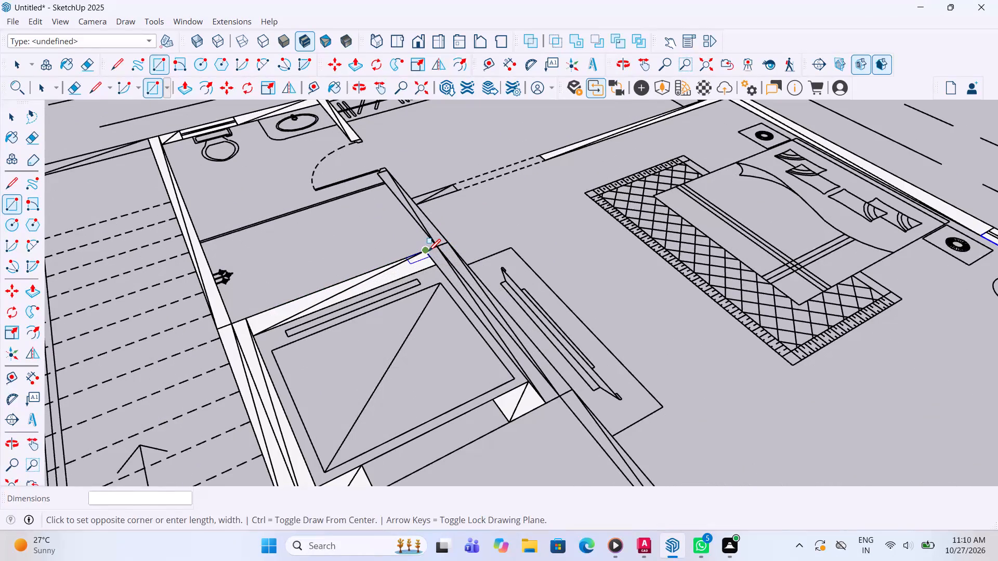
scroll(569, 391, up, 3)
click(569, 391)
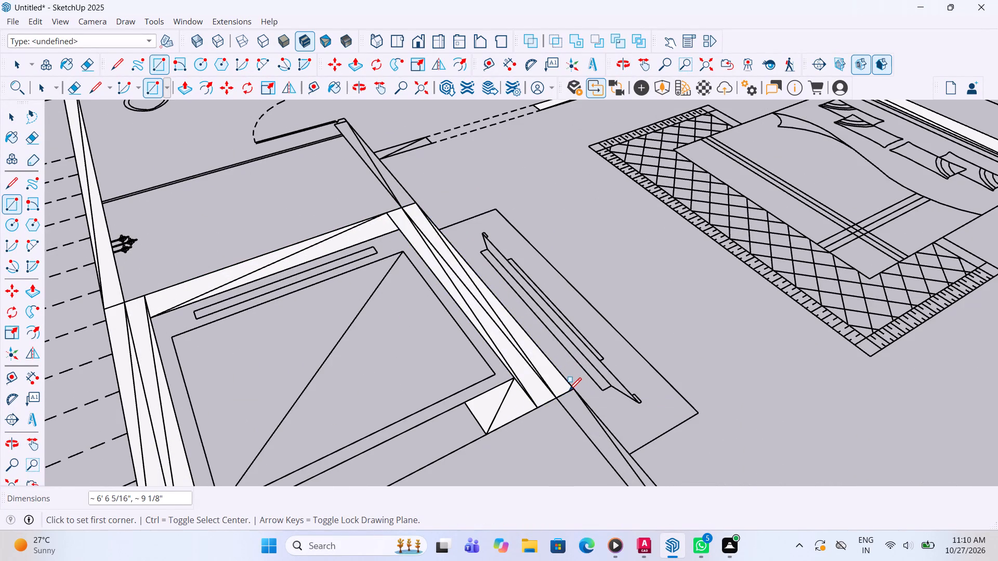
Trace the partition from the bathroom door jamb to the lift shaft corner with a rectangle about 4' 8 1/16" by 4 7/16".
scroll(633, 338, down, 5)
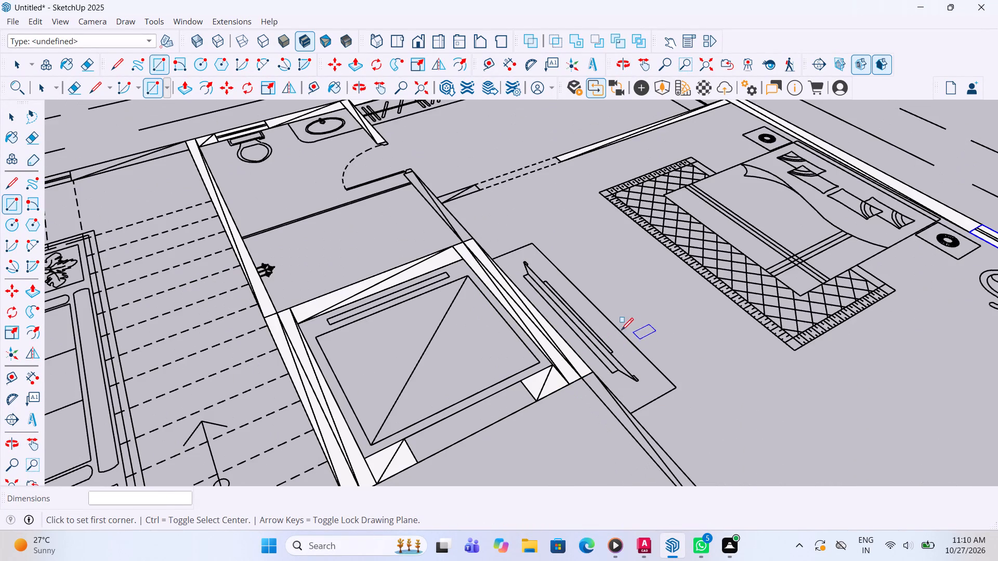
scroll(599, 338, down, 5)
middle_drag(483, 341, 579, 345)
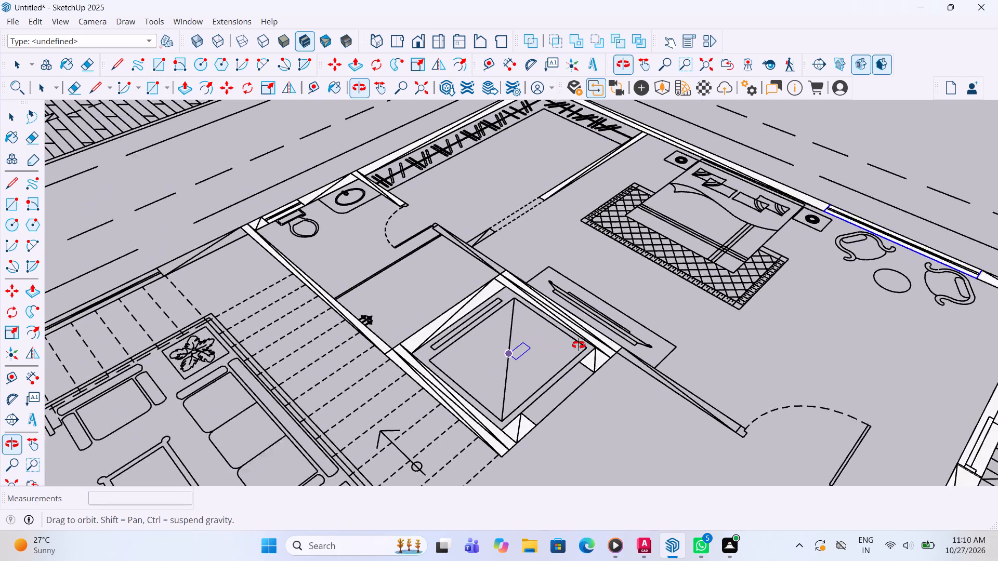
middle_drag(579, 345, 829, 336)
scroll(447, 300, up, 3)
scroll(402, 307, up, 4)
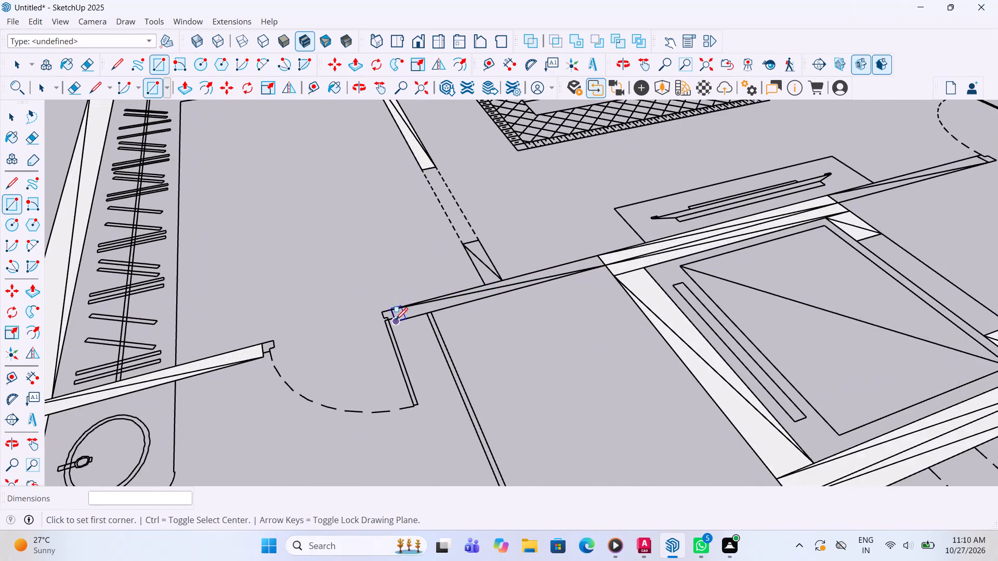
scroll(396, 321, up, 4)
click(396, 321)
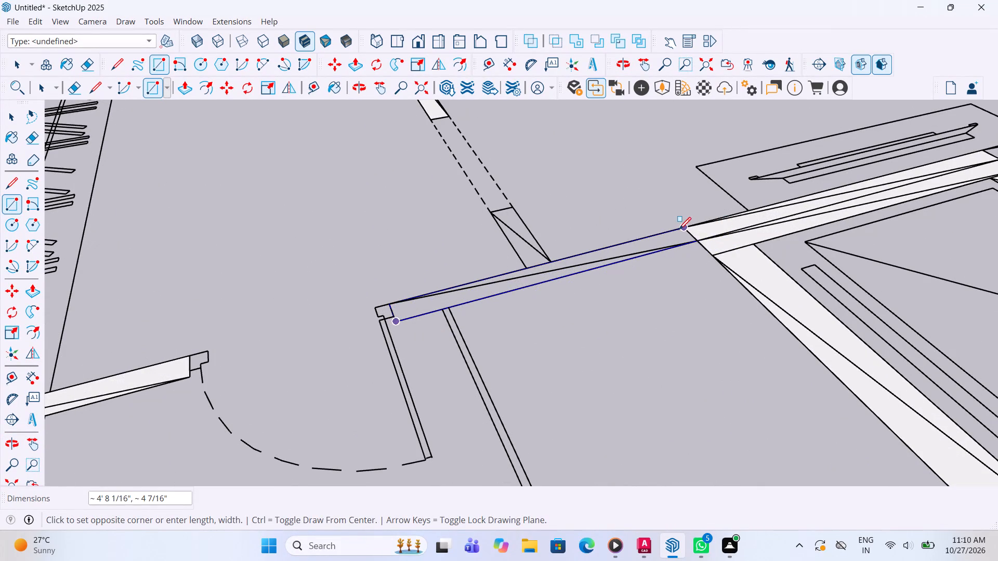
click(679, 230)
Trace the short wall stub between the dashed wardrobe opening and the bathroom partition with a rectangle about 4 11/16" by 1' 6 7/16".
scroll(479, 328, down, 4)
scroll(374, 326, down, 3)
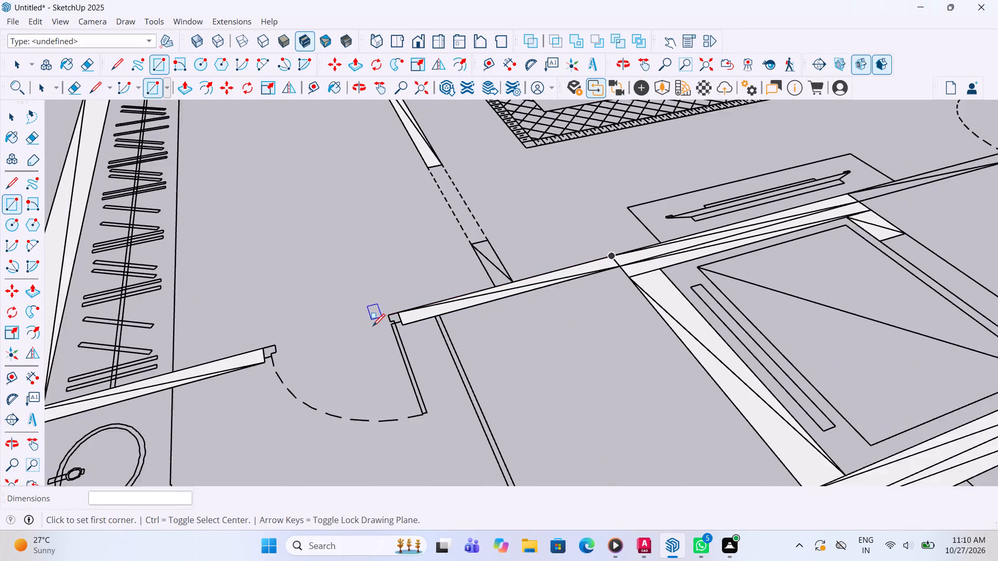
scroll(373, 327, down, 5)
scroll(466, 318, up, 3)
scroll(415, 267, up, 2)
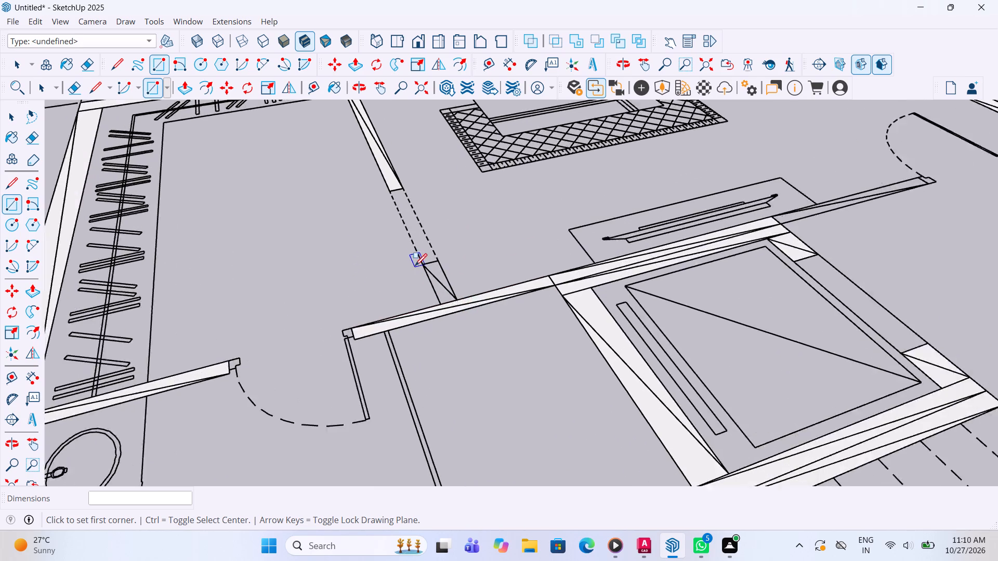
scroll(415, 267, up, 3)
click(424, 266)
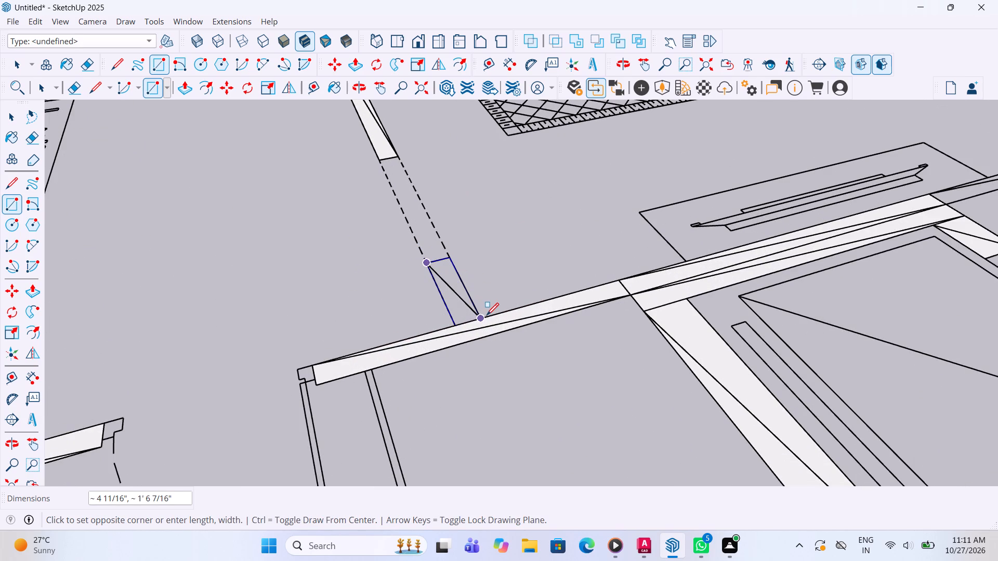
click(487, 316)
Trace the bedroom wall from the lift shaft corner to the entrance door jamb with a rectangle about 5' 3 1/16" by 4 7/16".
scroll(366, 323, down, 10)
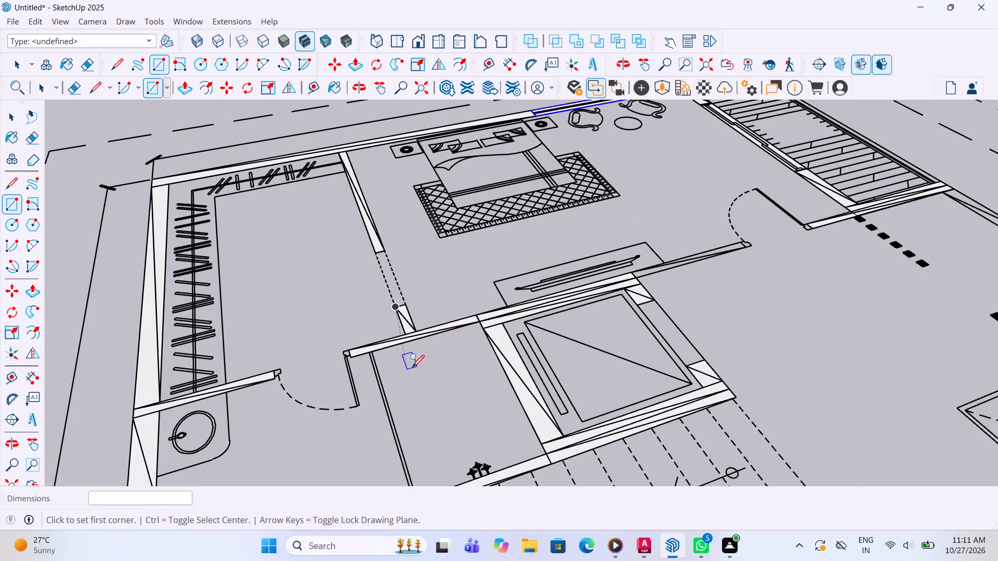
scroll(331, 367, down, 5)
middle_drag(438, 368, 402, 356)
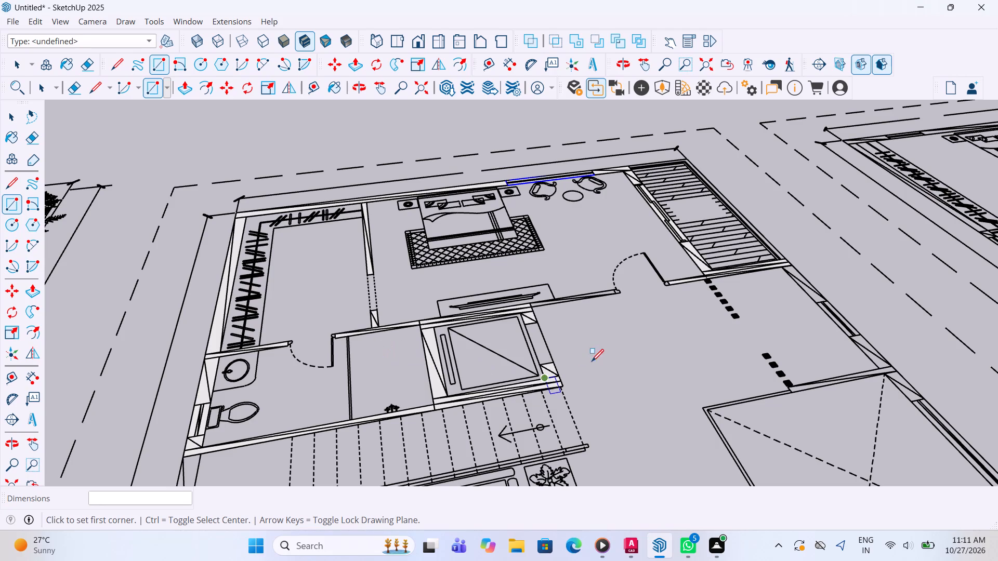
middle_drag(585, 362, 531, 402)
scroll(537, 308, up, 6)
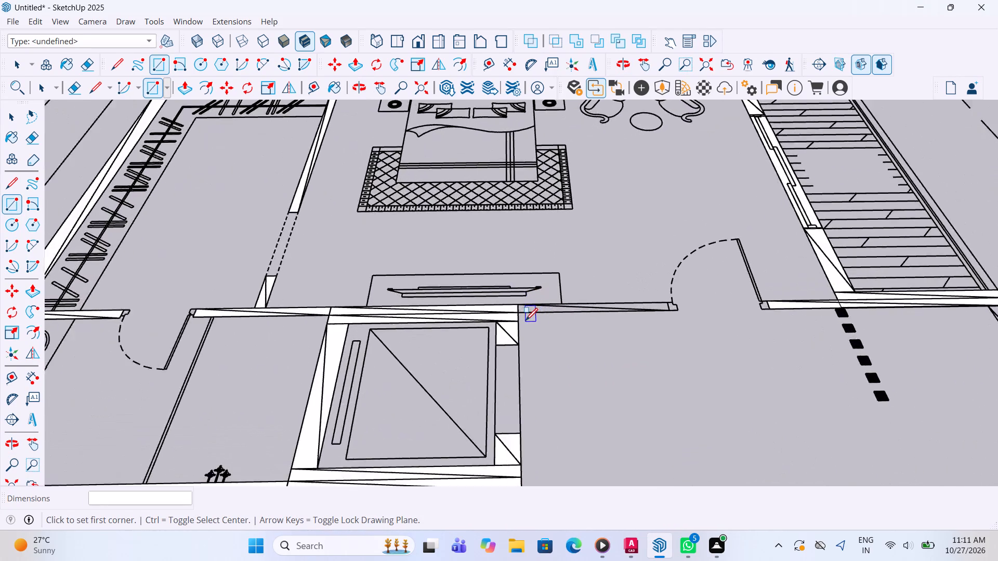
scroll(526, 322, up, 6)
click(513, 307)
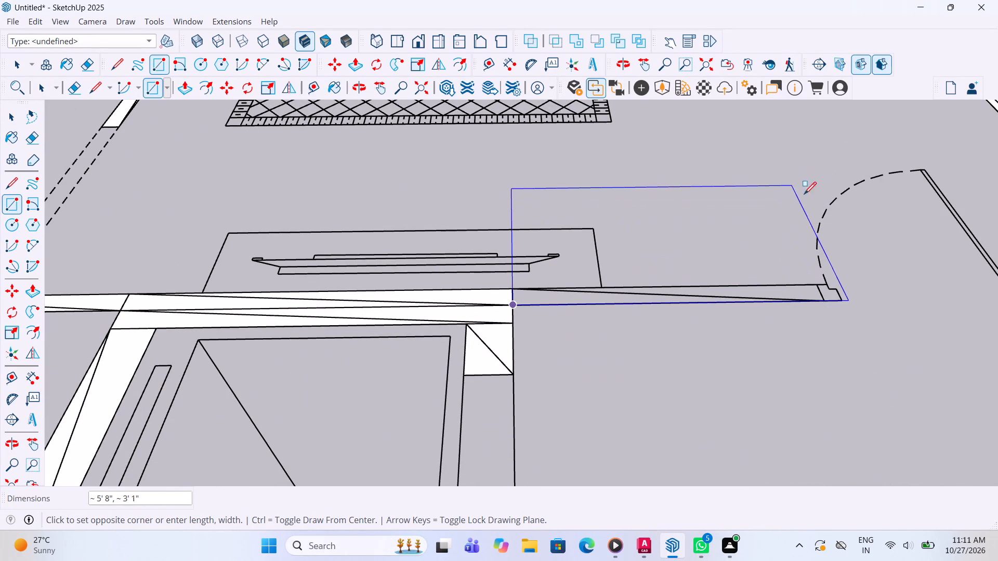
click(814, 286)
Trace the outer wall beside the staircase, from the bathroom corner to the window, with a rectangle about 9 1/8" by 3' 10 3/4".
scroll(387, 387, down, 5)
scroll(361, 337, down, 5)
scroll(455, 314, down, 2)
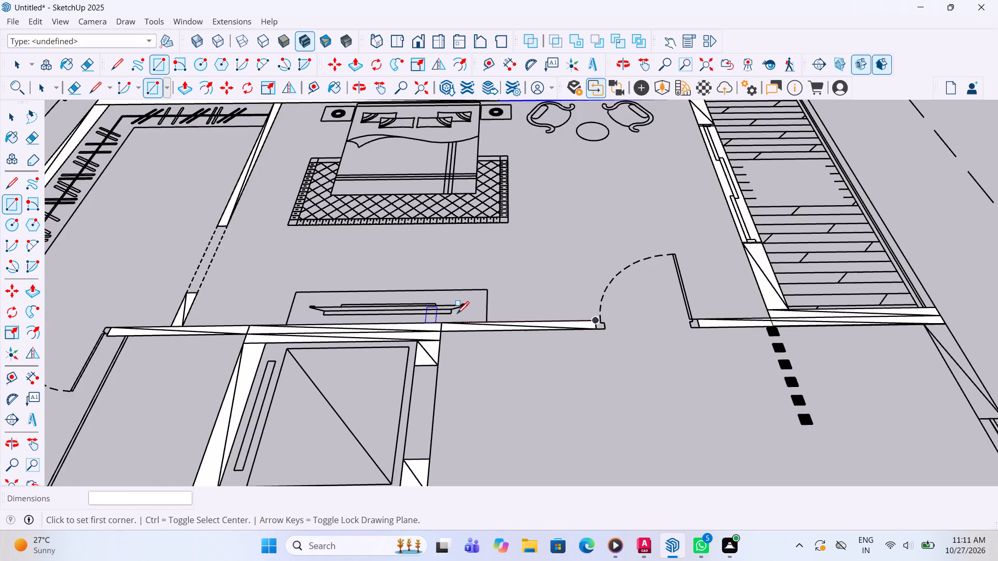
scroll(457, 315, down, 14)
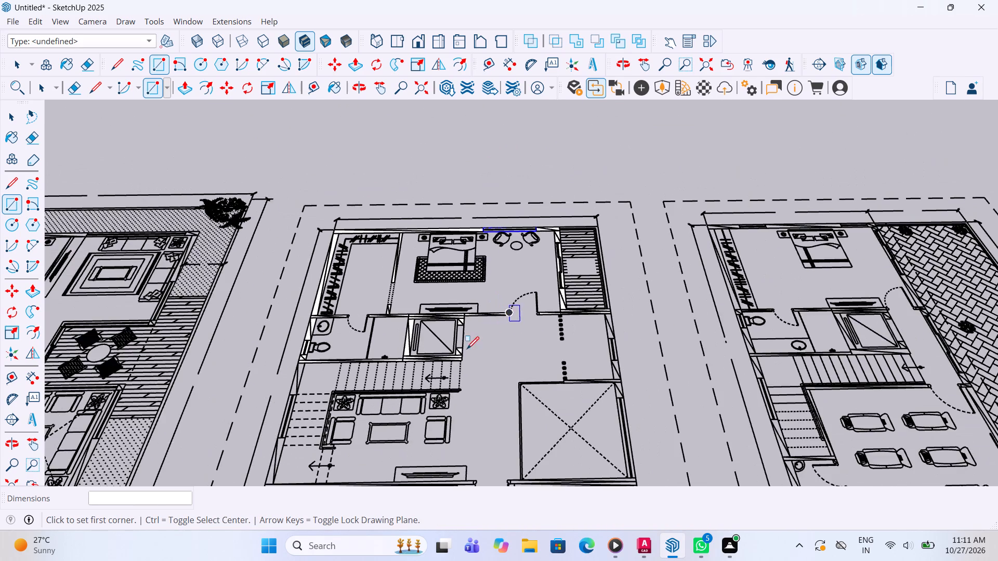
scroll(421, 391, up, 4)
scroll(188, 397, up, 4)
scroll(241, 394, up, 4)
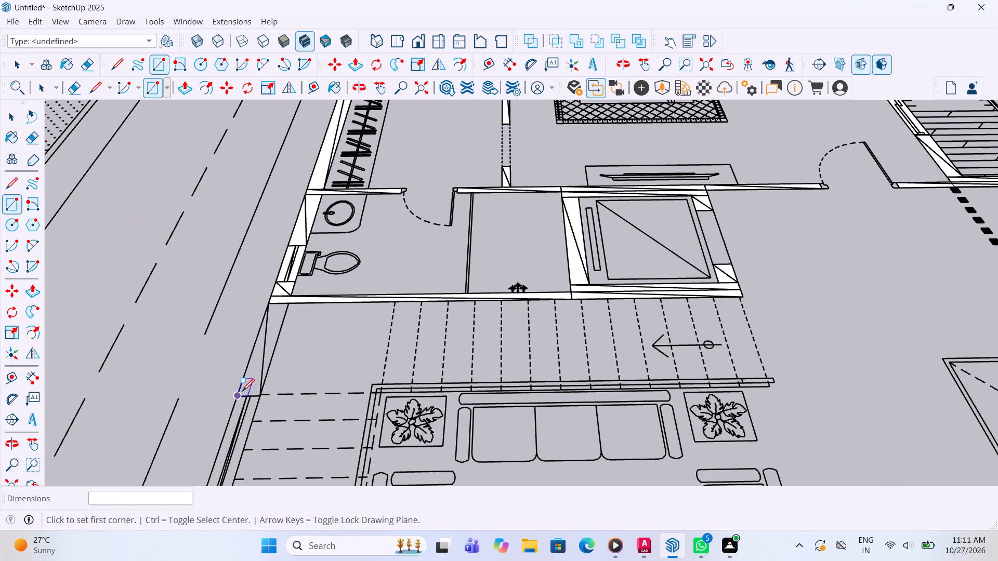
click(242, 392)
click(287, 303)
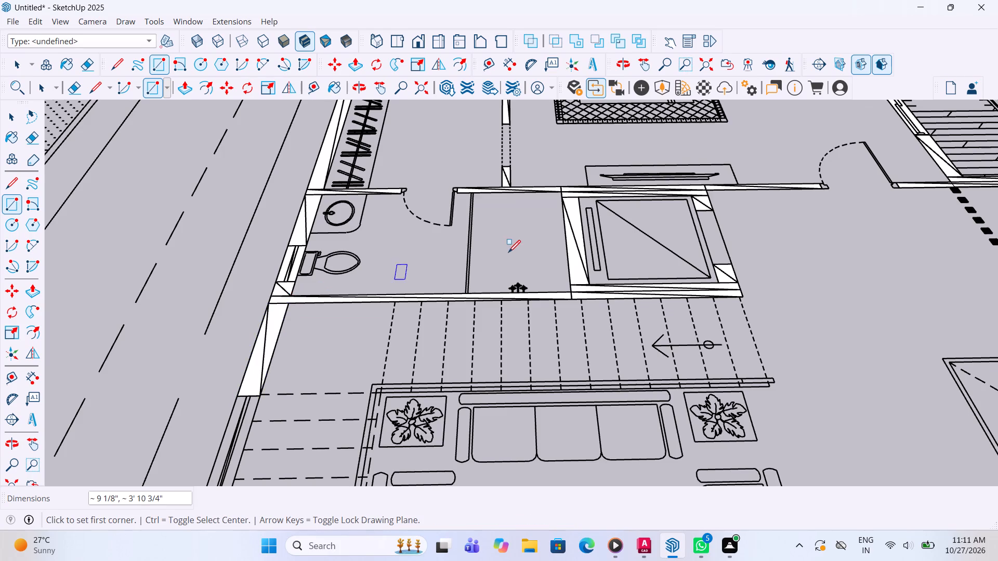
Trace the window opening in the outer wall beside the staircase with a rectangle about 5' 1/8" long.
scroll(512, 255, down, 7)
scroll(358, 381, up, 4)
scroll(384, 319, up, 4)
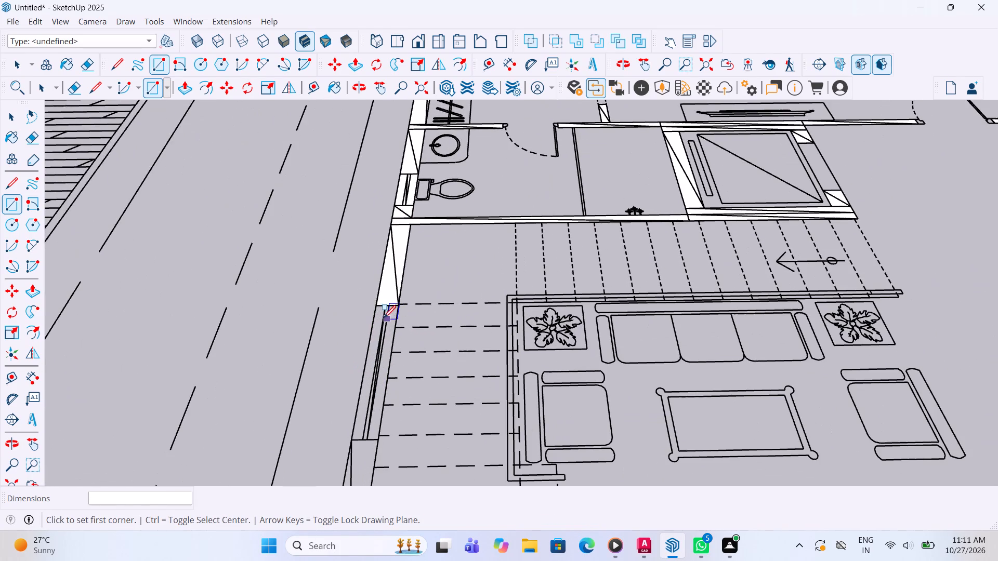
click(374, 306)
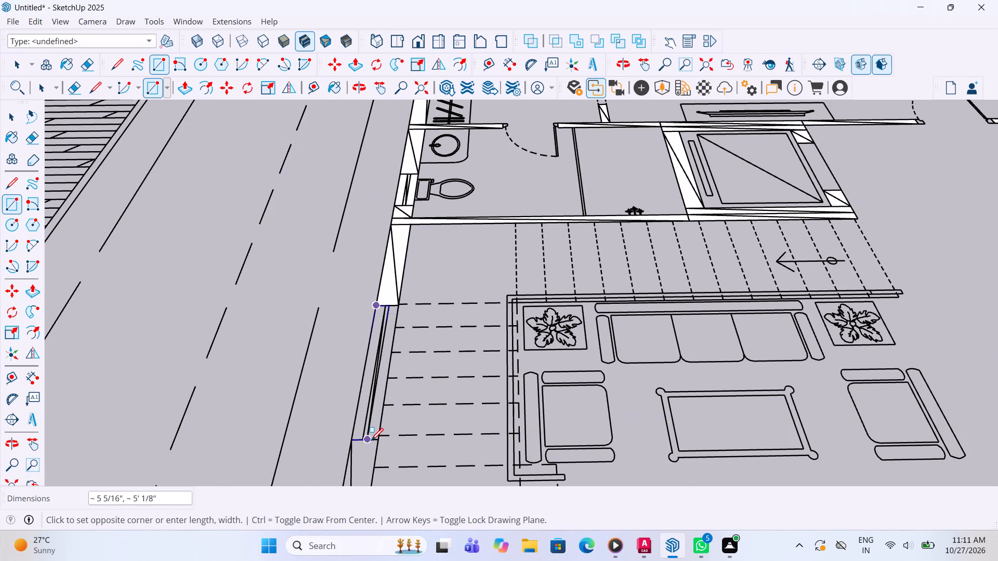
click(375, 442)
Trace the outer wall from the staircase window to the wall between living room and wardrobe with a full-thickness rectangle.
scroll(508, 241, down, 7)
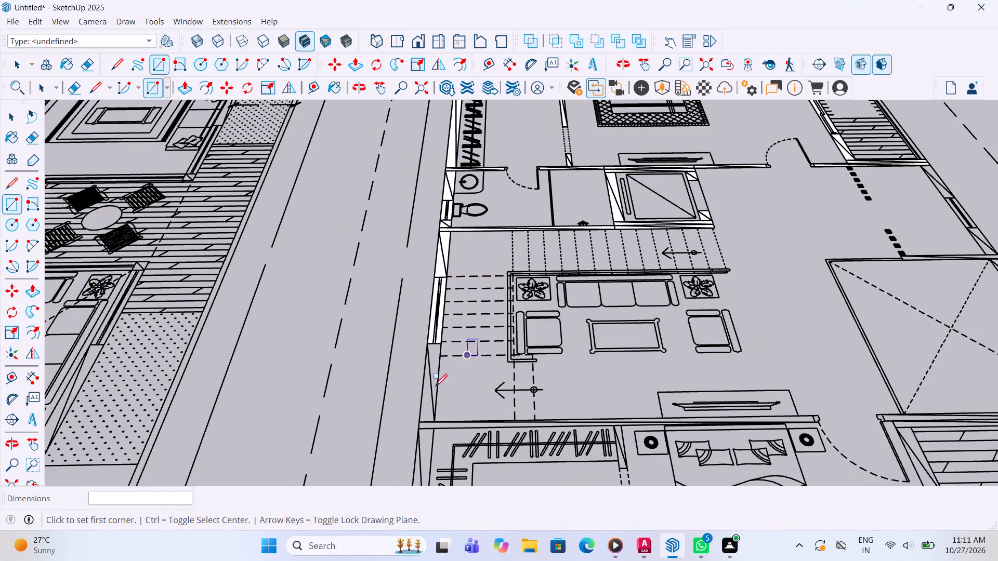
scroll(416, 425, up, 7)
click(424, 419)
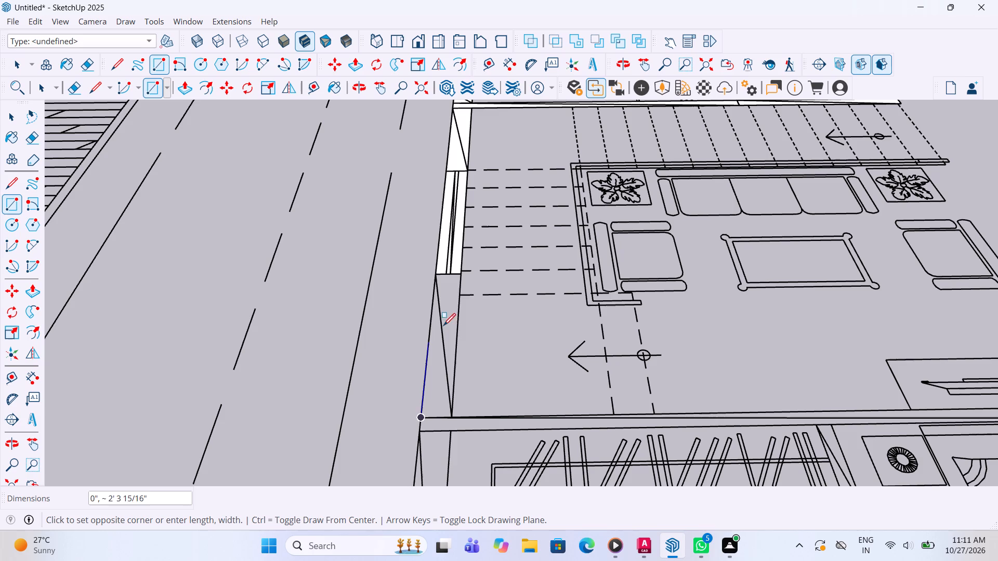
click(461, 276)
Trace the long wall between the living room and lower bedroom, up to the door jamb, with a rectangle about 19' 8 5/8" by 4 7/16".
scroll(455, 282, down, 5)
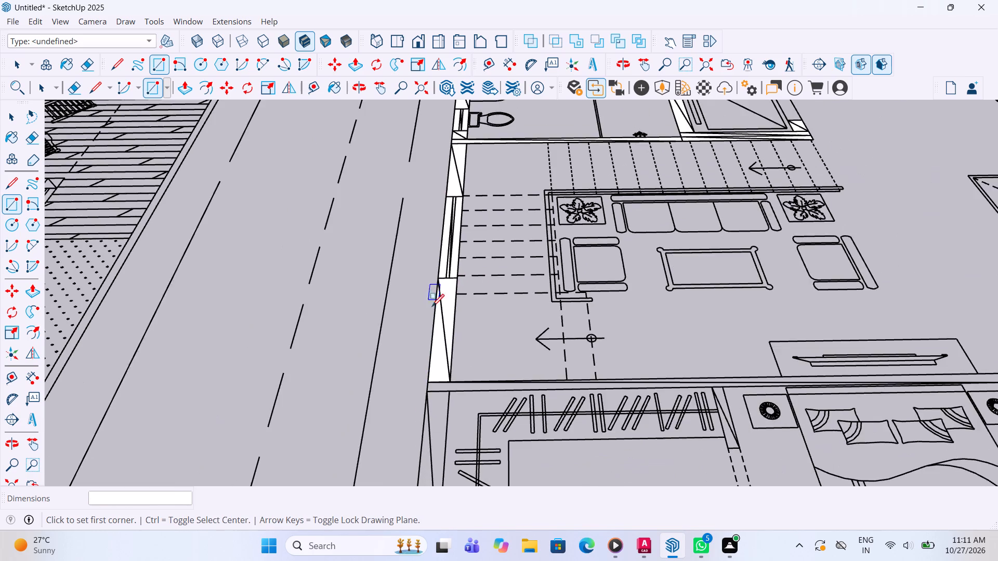
scroll(476, 383, up, 3)
click(409, 396)
scroll(396, 355, down, 2)
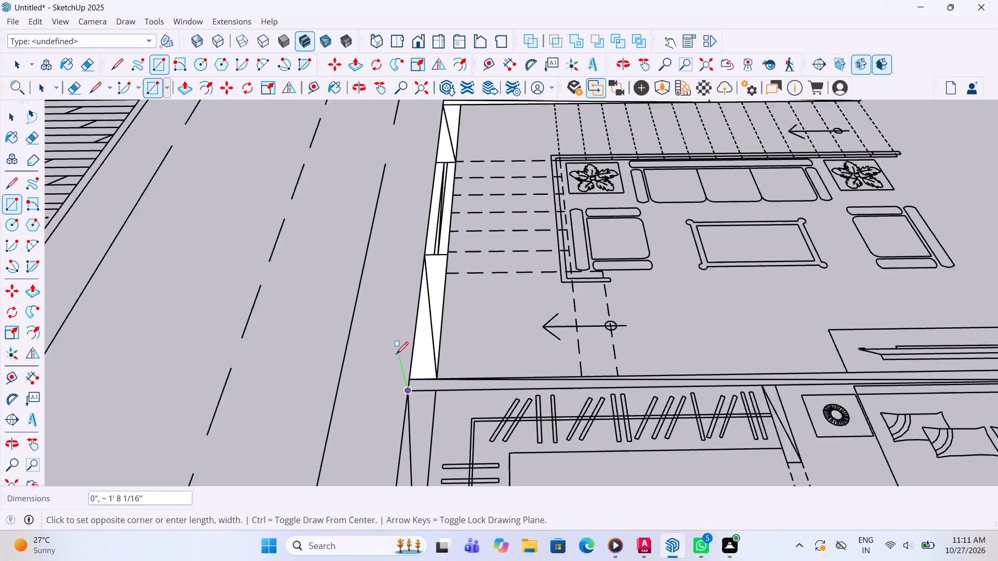
scroll(396, 355, down, 6)
scroll(805, 356, up, 8)
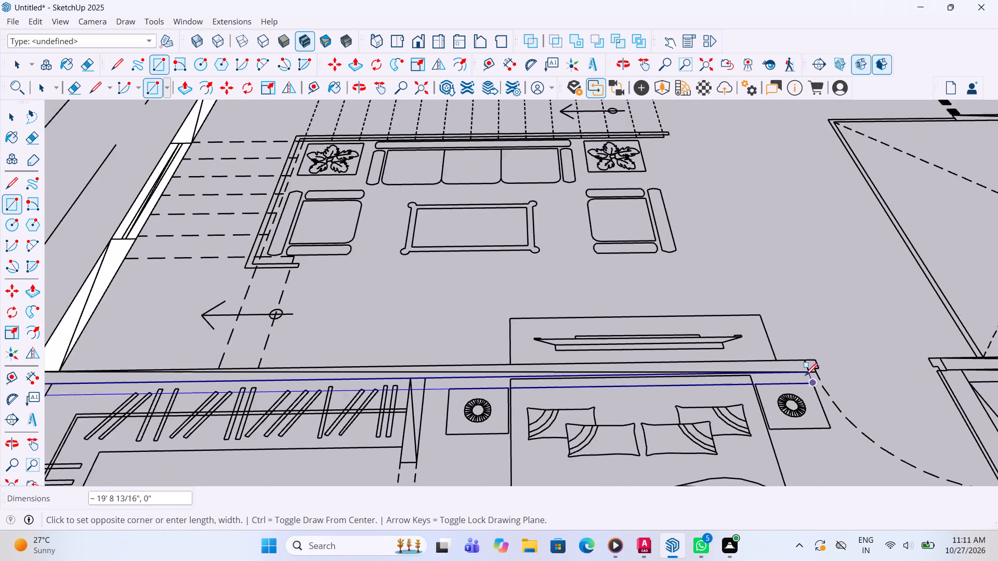
scroll(804, 363, up, 4)
click(804, 359)
Trace the short wall stub between the wardrobe and the bed, above the dashed opening, with a rectangle about 4 7/16" by 2' 3 5/16".
scroll(657, 250, down, 1)
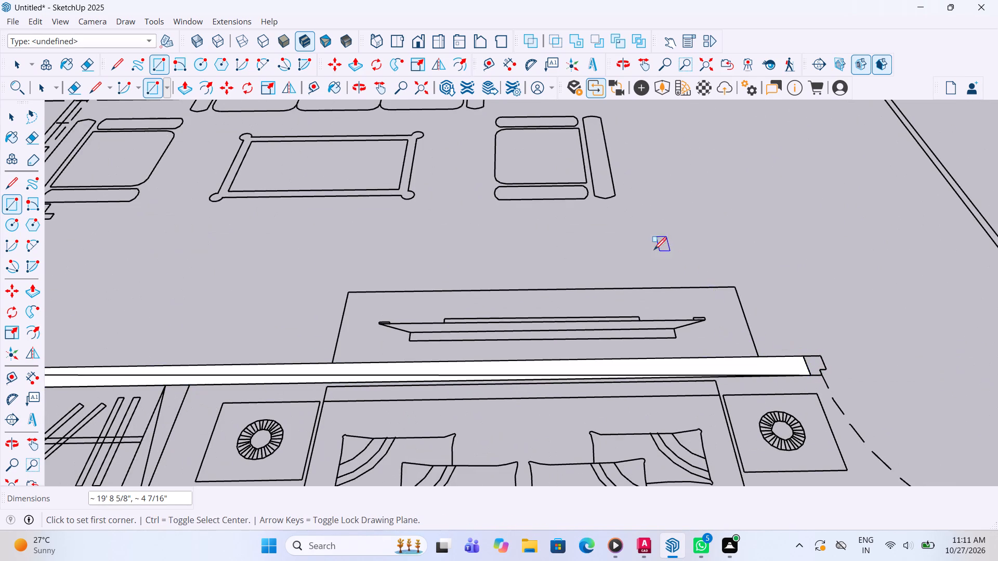
scroll(654, 251, down, 10)
scroll(583, 242, down, 3)
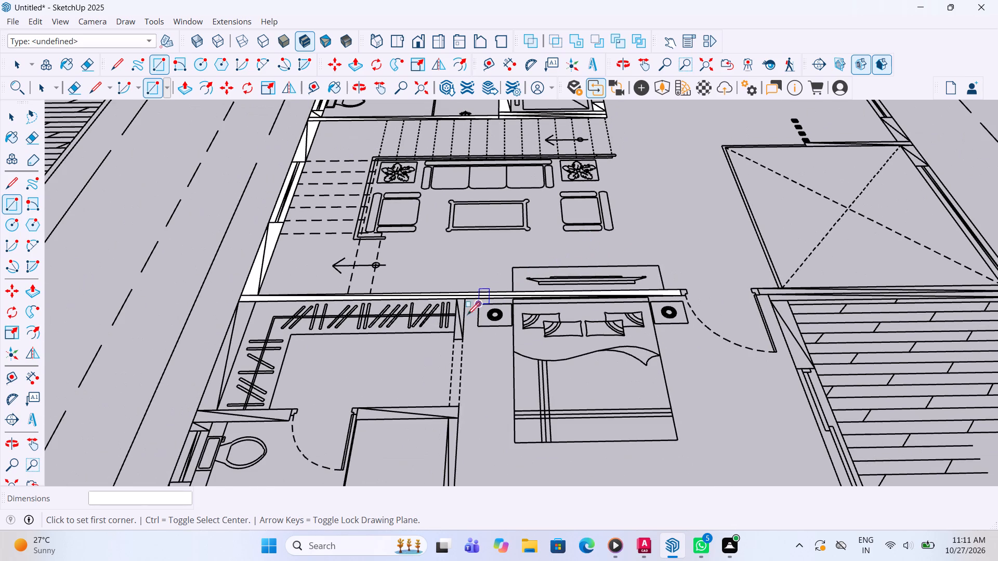
scroll(447, 340, up, 5)
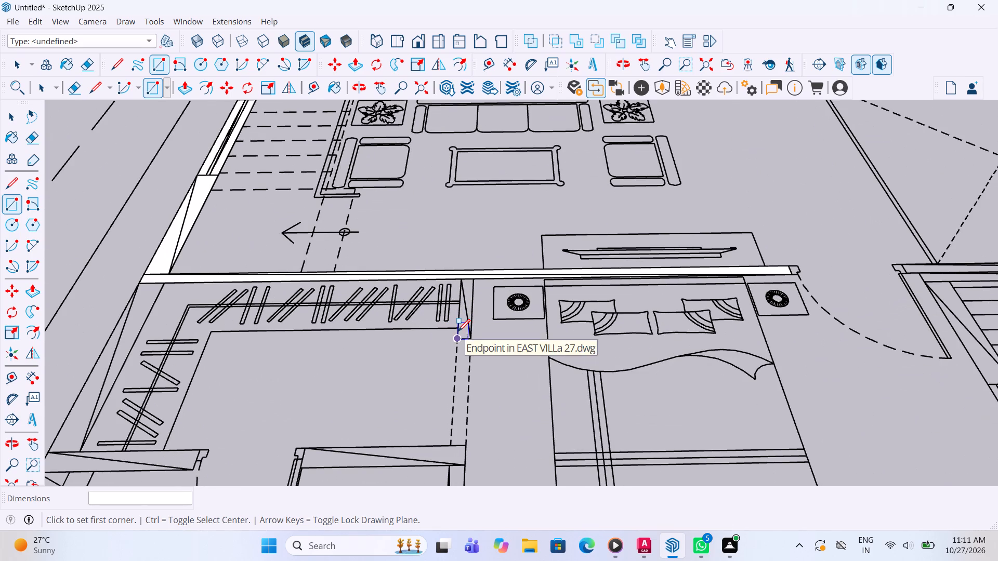
scroll(458, 332, up, 2)
click(460, 337)
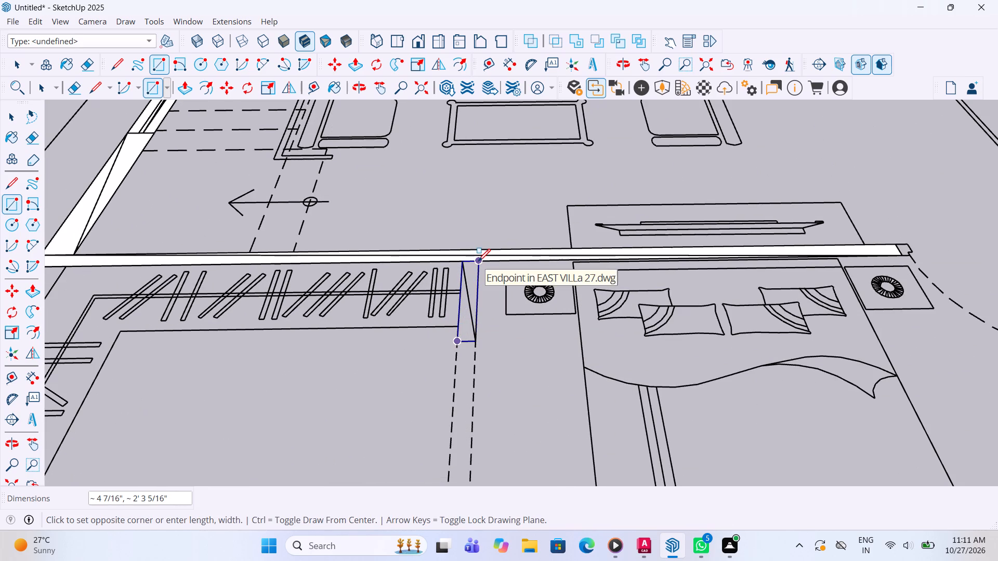
click(478, 262)
Trace the outer wall beside the lower bedroom's wardrobe with a rectangle about 9 1/8" by 5' 6 1/4".
scroll(669, 275, down, 5)
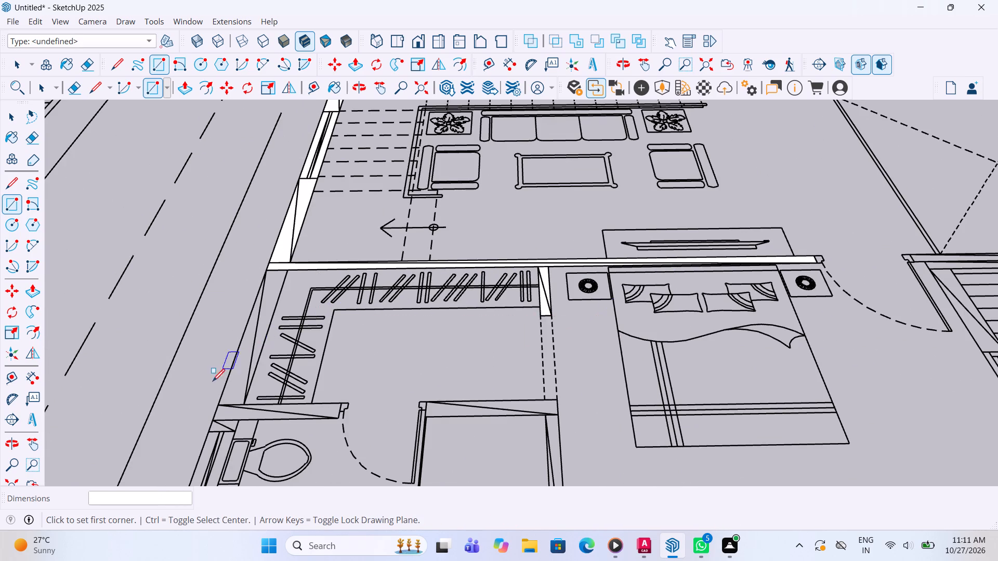
scroll(215, 396, up, 3)
click(222, 409)
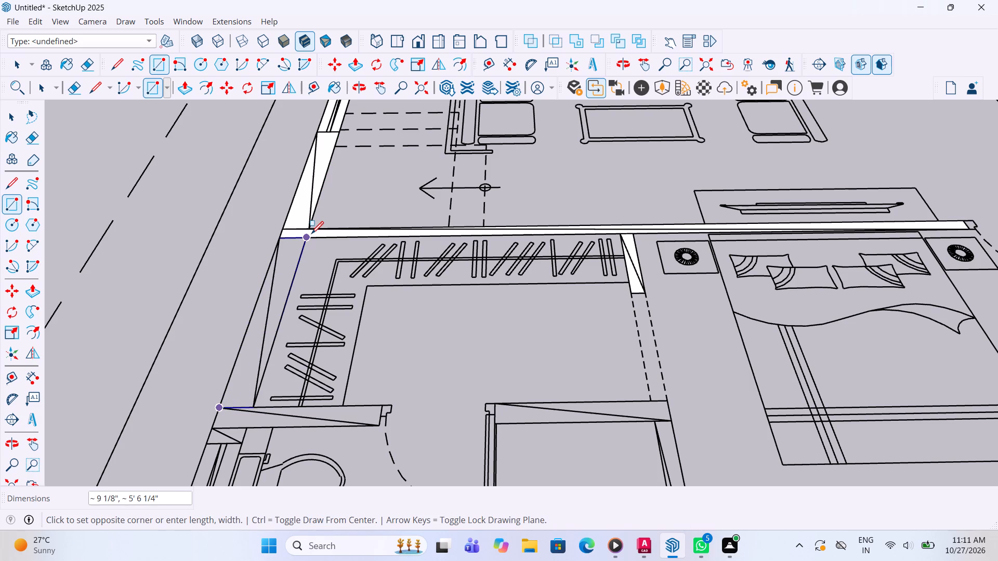
click(311, 235)
Trace the wall between wardrobe and lower bathroom, from the outer wall to the door jamb, with a rectangle about 3' 7 5/8" by 6 1/8".
scroll(467, 247, down, 7)
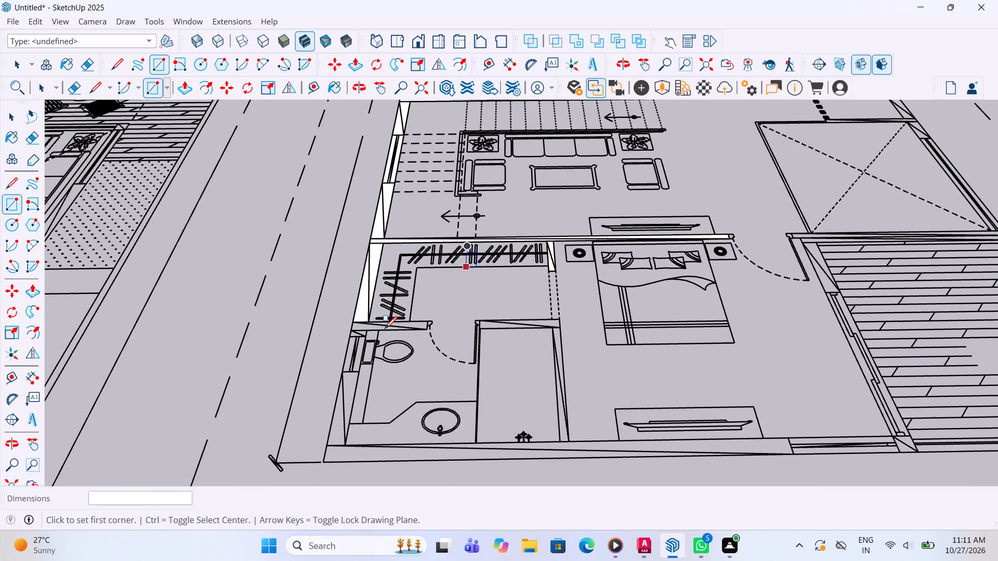
scroll(339, 339, up, 7)
click(352, 329)
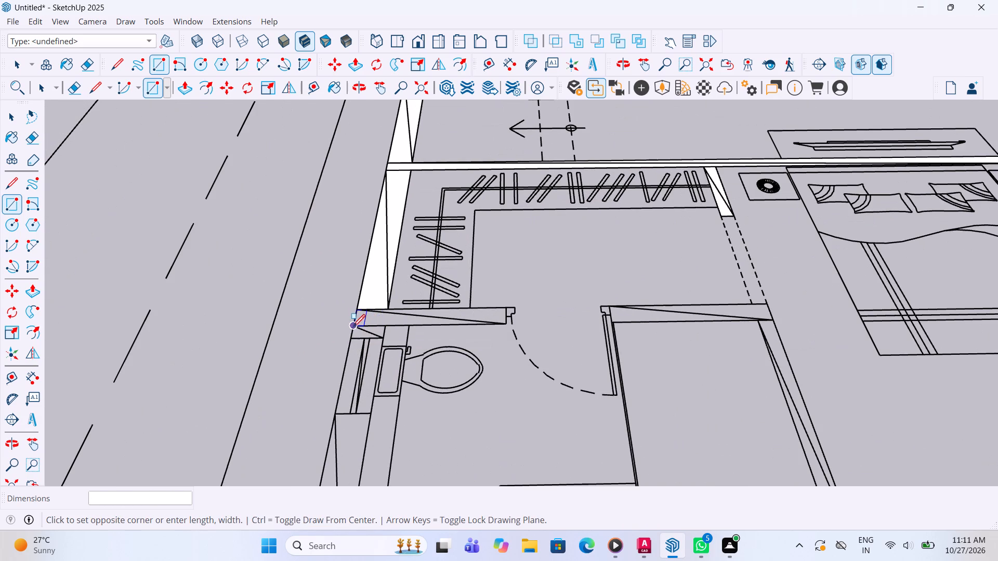
scroll(510, 300, up, 2)
click(502, 309)
Trace the lower bathroom wall from the dashed wardrobe opening to the other door jamb with a rectangle about 3' 10 1/8" by 6 1/8".
scroll(447, 299, down, 2)
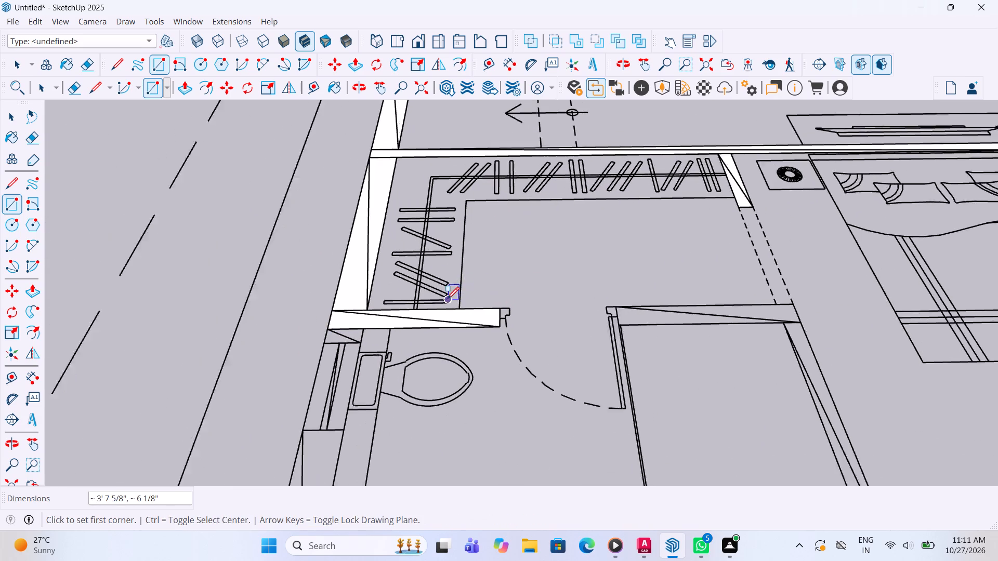
scroll(447, 300, down, 1)
scroll(654, 307, up, 3)
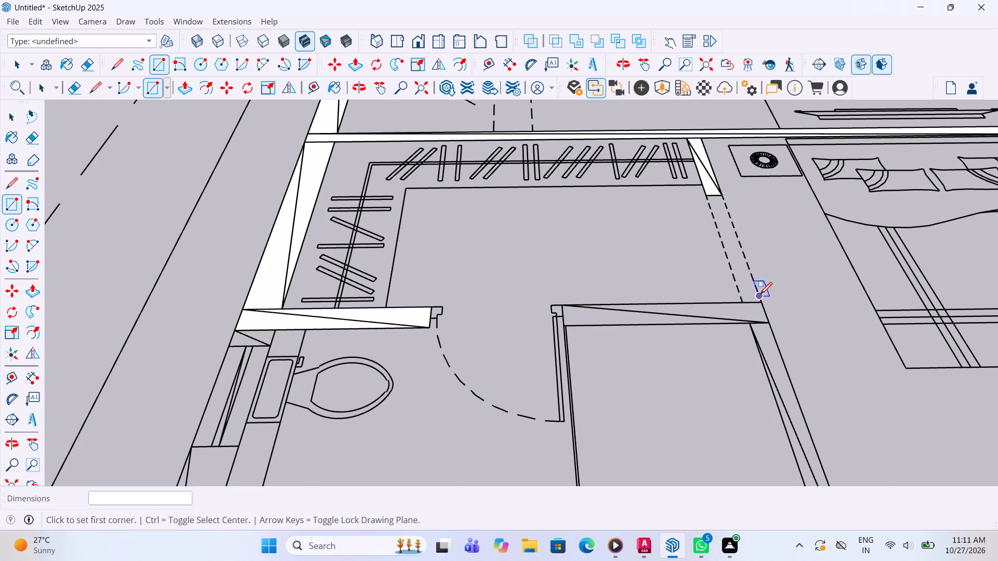
click(760, 302)
scroll(566, 324, up, 6)
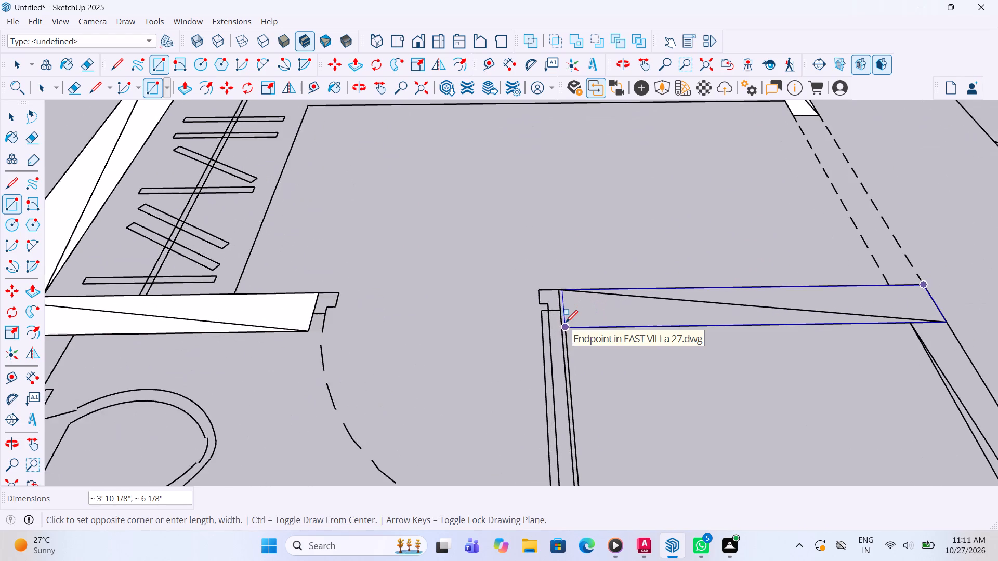
scroll(566, 324, up, 2)
click(558, 325)
Trace the short outer wall piece between the lower bathroom's wardrobe-side wall and its window with a rectangle about 9 1/8" by 4 7/16".
scroll(544, 291, down, 15)
scroll(277, 299, up, 6)
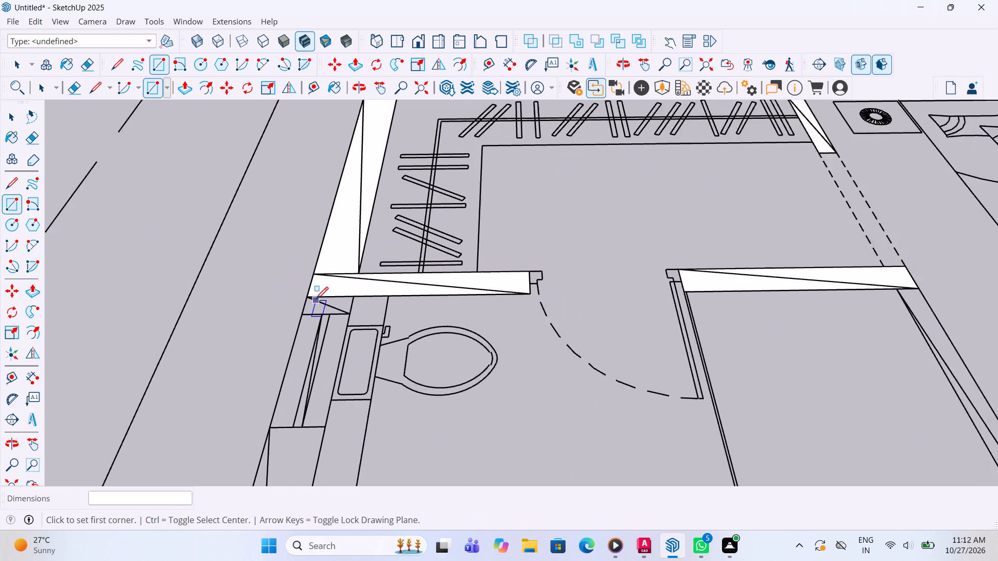
click(305, 294)
click(354, 320)
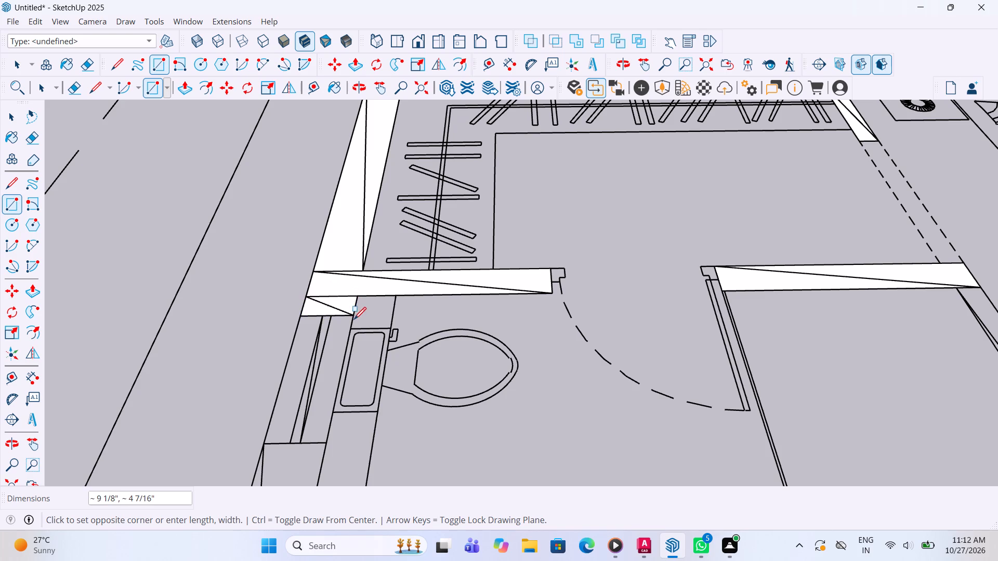
Trace the window opening beside the toilet in the lower bathroom's outer wall with a full-thickness rectangle.
scroll(457, 228, down, 4)
scroll(362, 357, up, 3)
click(371, 385)
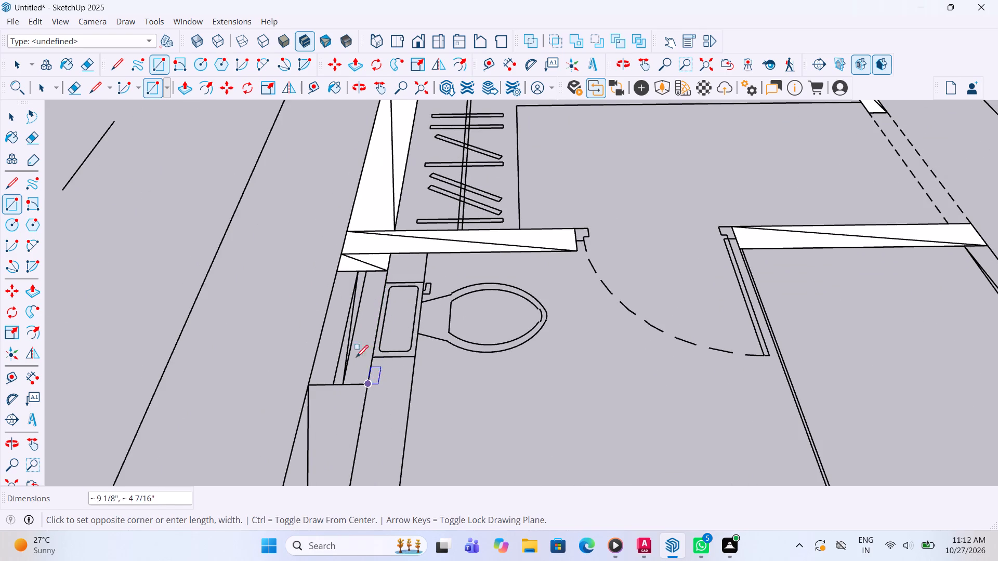
click(338, 272)
Trace the outer wall from the lower bathroom window to the building's end wall with a rectangle about 9 1/8" by 3' 8".
scroll(495, 217, down, 5)
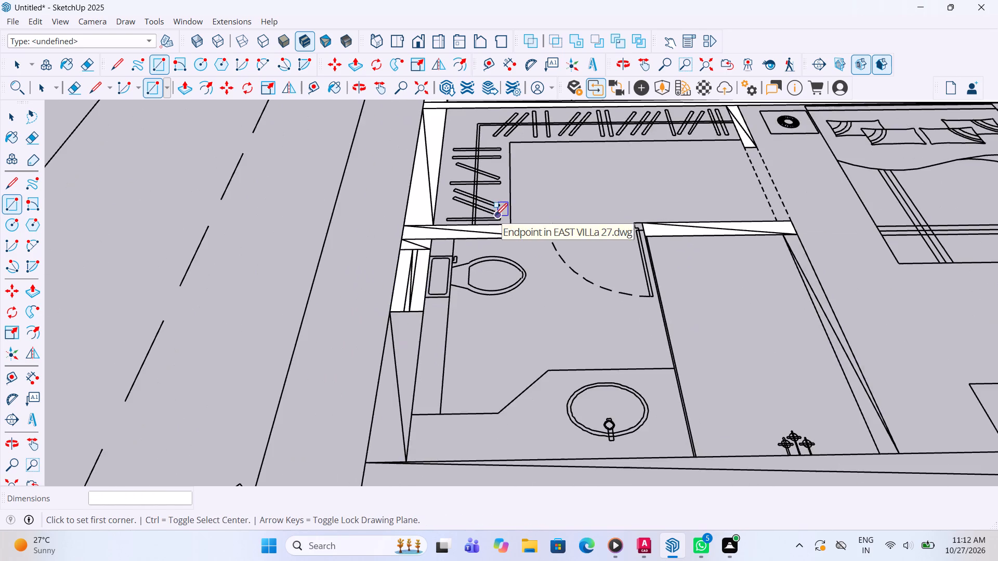
scroll(496, 217, down, 3)
scroll(435, 377, up, 3)
click(396, 400)
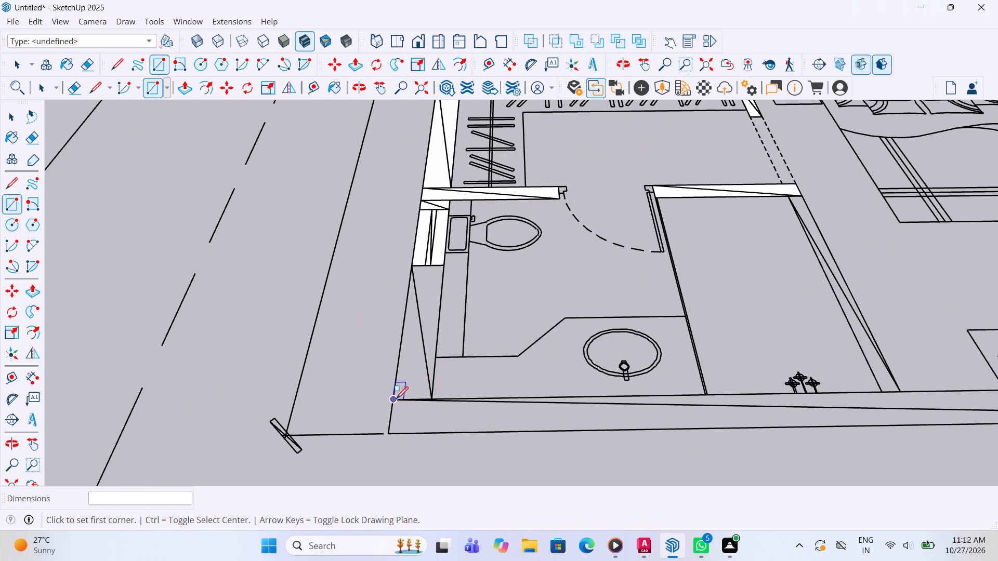
click(439, 269)
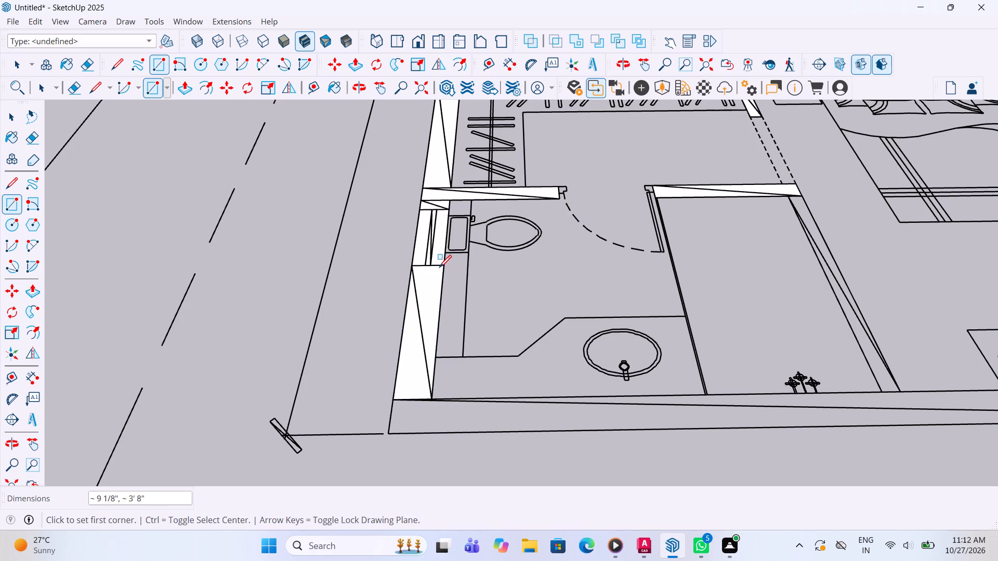
Trace the partition between the lower bathroom's shower and the bedroom with a rectangle, starting at the end wall.
scroll(475, 329, down, 2)
scroll(634, 408, down, 5)
scroll(786, 387, up, 4)
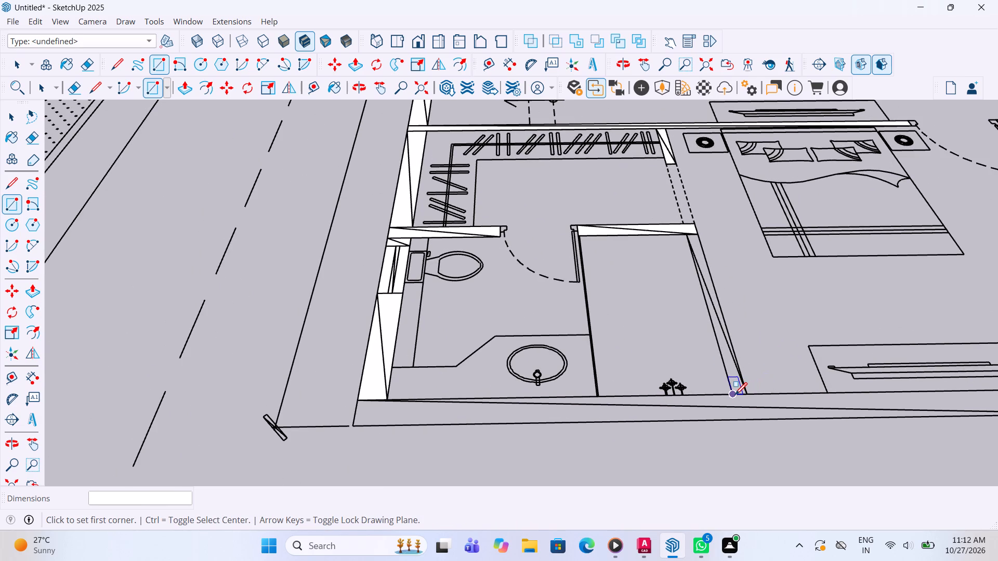
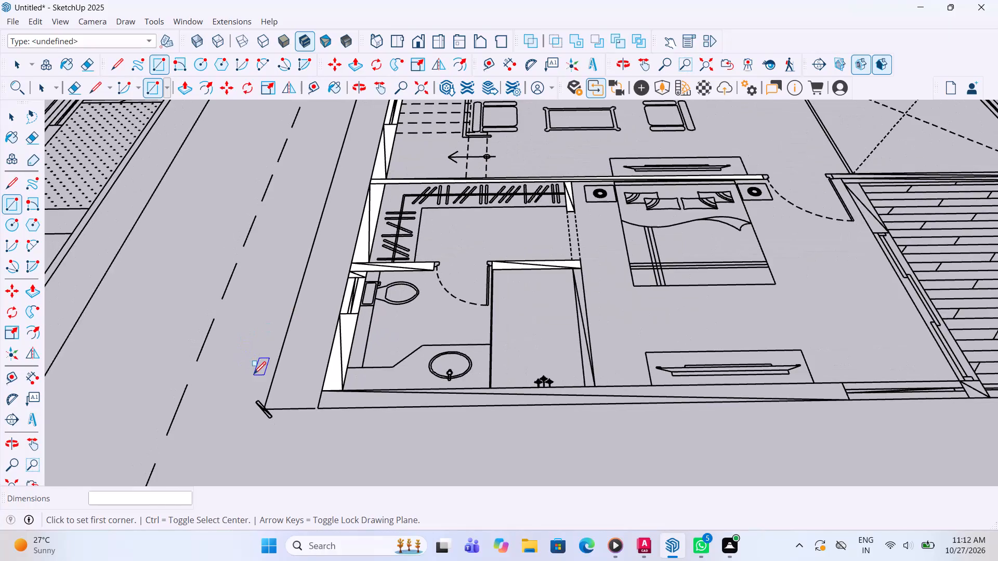
Trace the partition between the lower bathroom's shower and the bedroom with a rectangle from the end wall to the bathroom's door-side wall.
scroll(277, 372, down, 4)
scroll(655, 294, up, 4)
scroll(532, 378, up, 2)
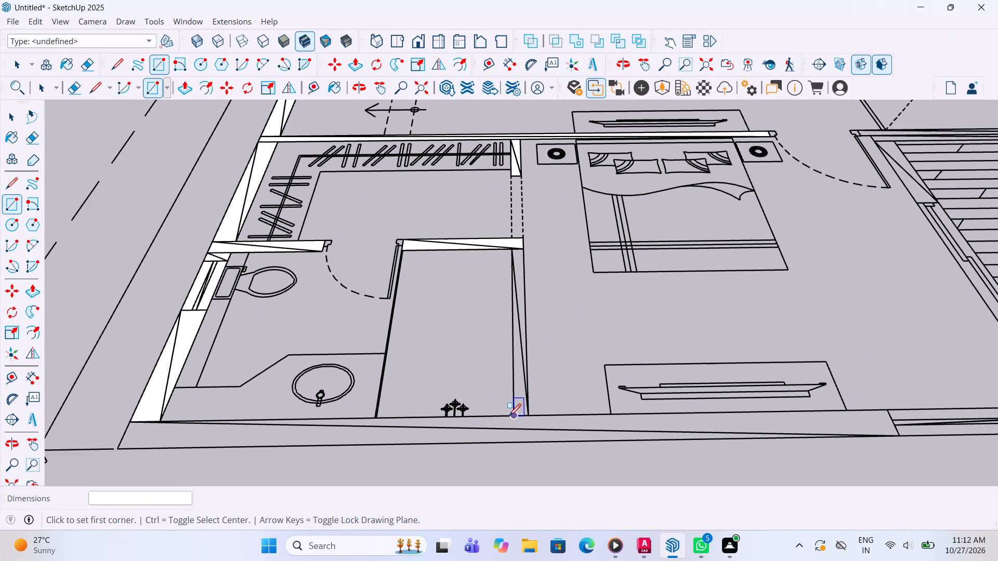
click(509, 417)
click(523, 252)
Trace the end wall from the building's outer corner to the bedroom window with a rectangle about 19' 3 9/16" by 8 7/8".
scroll(437, 316, down, 3)
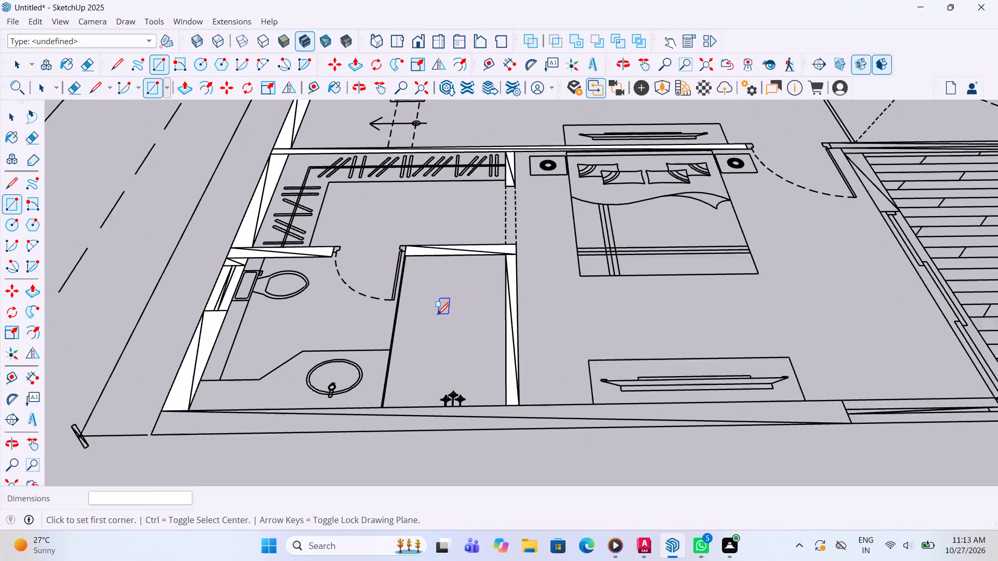
scroll(455, 320, down, 3)
middle_drag(716, 397, 700, 397)
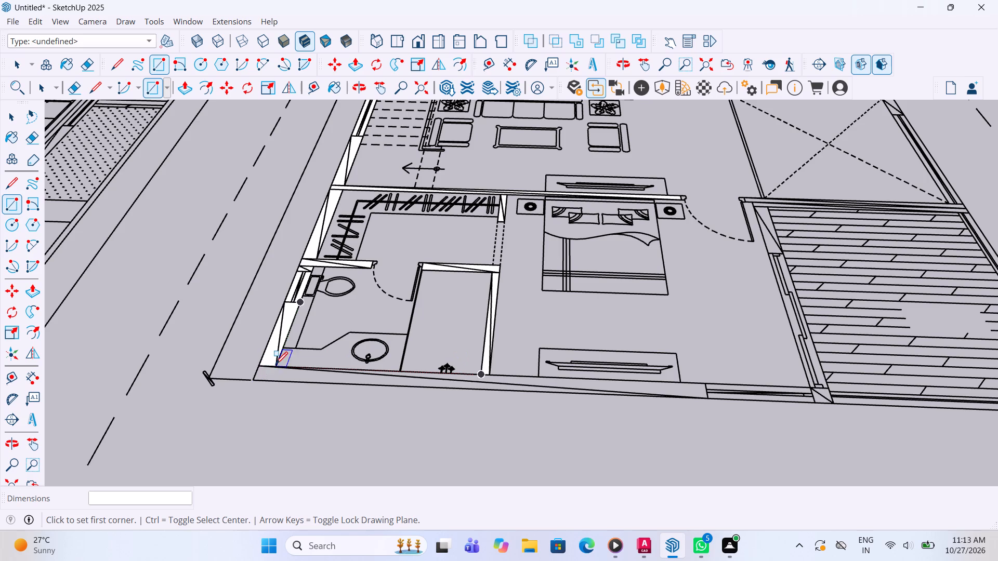
scroll(277, 384, down, 1)
scroll(214, 386, up, 3)
click(267, 381)
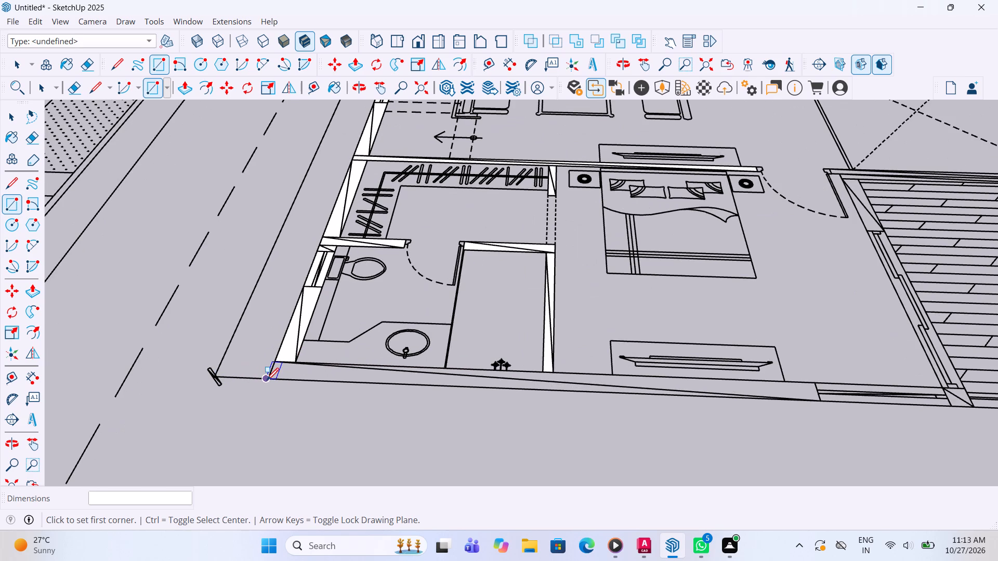
scroll(266, 357, down, 6)
scroll(612, 381, up, 3)
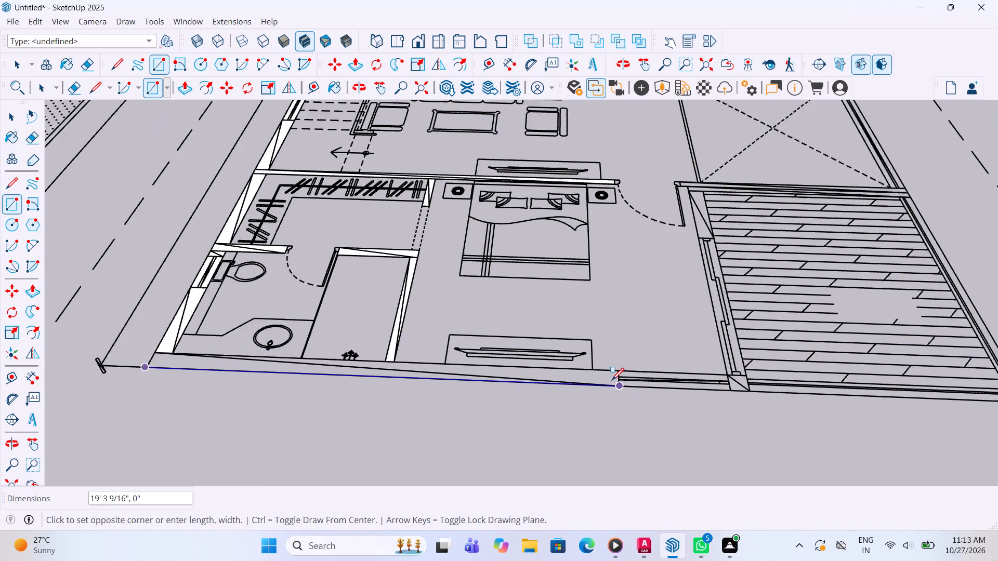
scroll(612, 381, up, 5)
click(619, 372)
Trace the bedroom window opening in the end wall with a full-thickness rectangle reaching the corner block beside the balcony.
scroll(444, 392, down, 5)
scroll(581, 394, up, 7)
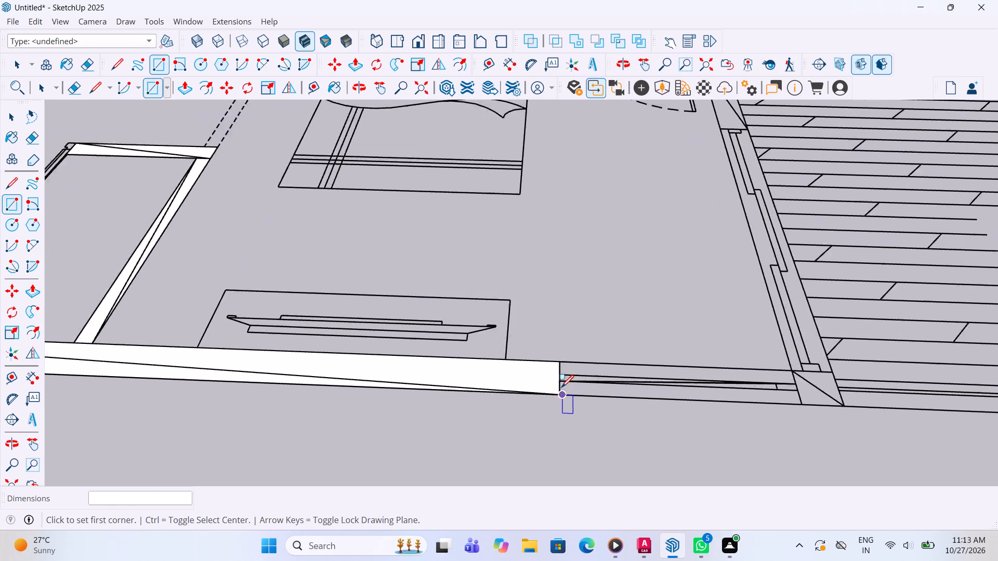
scroll(561, 389, up, 2)
click(558, 360)
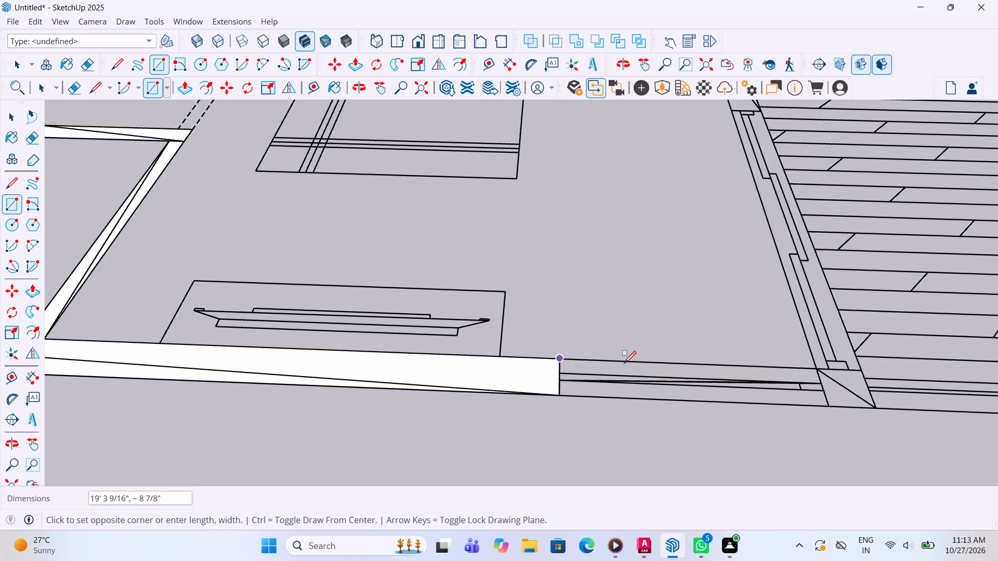
click(829, 407)
Trace the corner block between the bedroom's end-wall window and the balcony with a rectangle.
scroll(388, 415, down, 5)
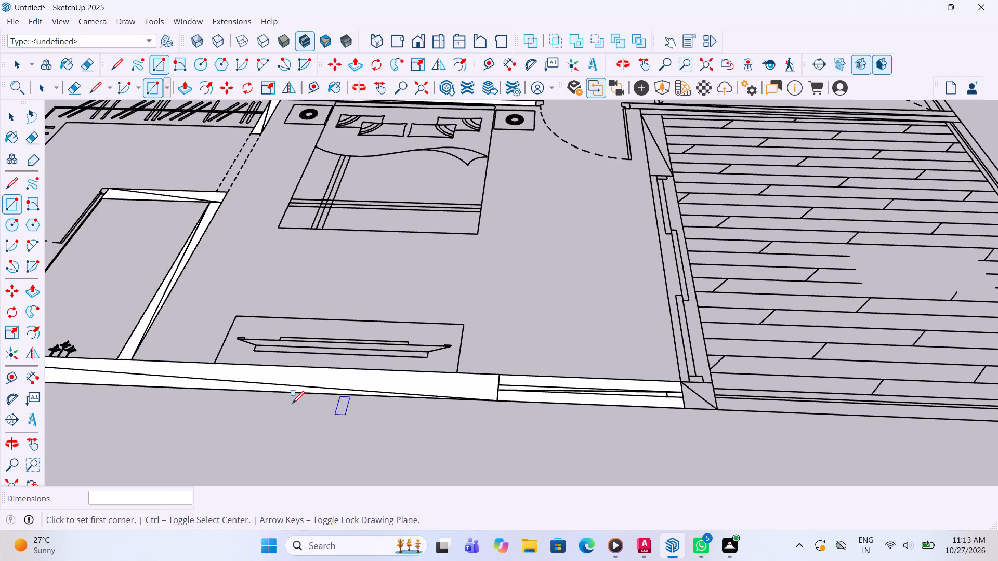
scroll(753, 424, up, 5)
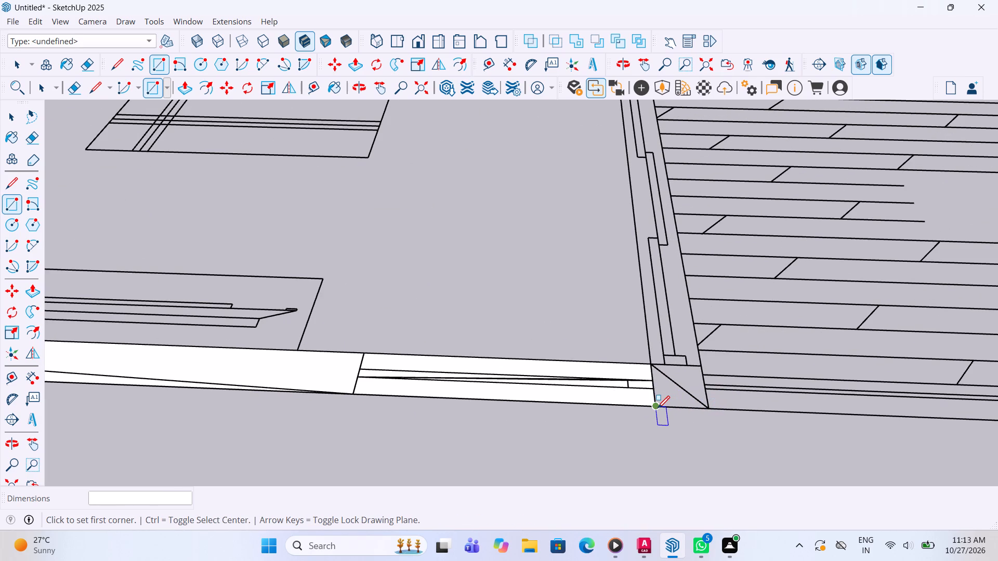
click(658, 409)
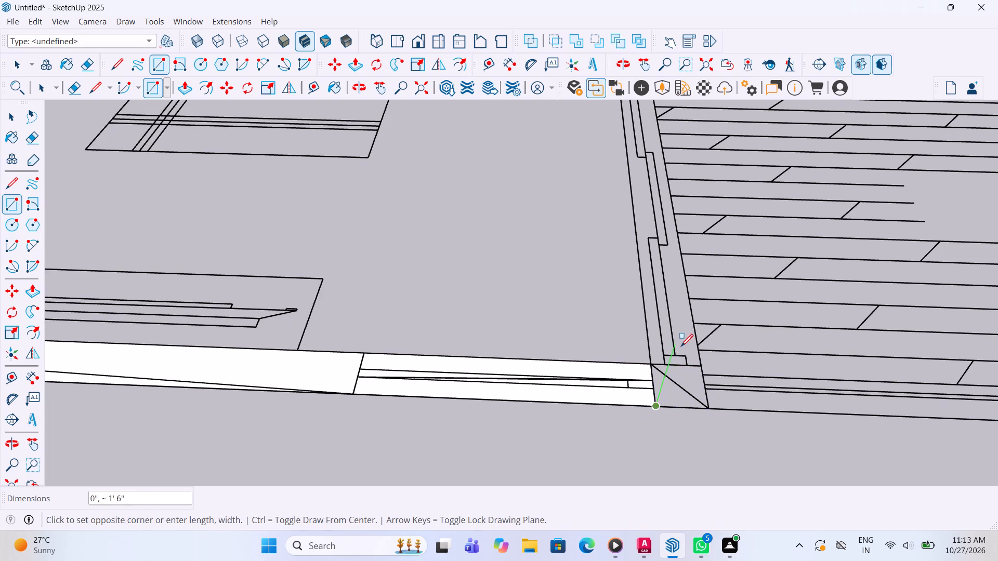
click(700, 367)
Trace the balcony's edge strip in line with the end wall with a rectangle from the corner block to the decking's outer corner.
scroll(277, 446, down, 4)
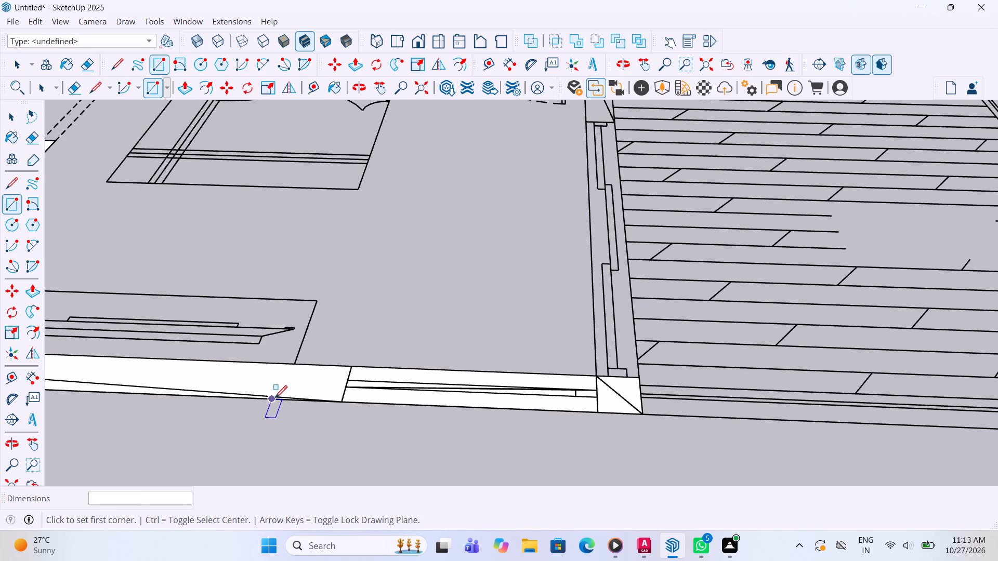
scroll(276, 400, down, 6)
scroll(367, 370, down, 4)
scroll(513, 413, up, 3)
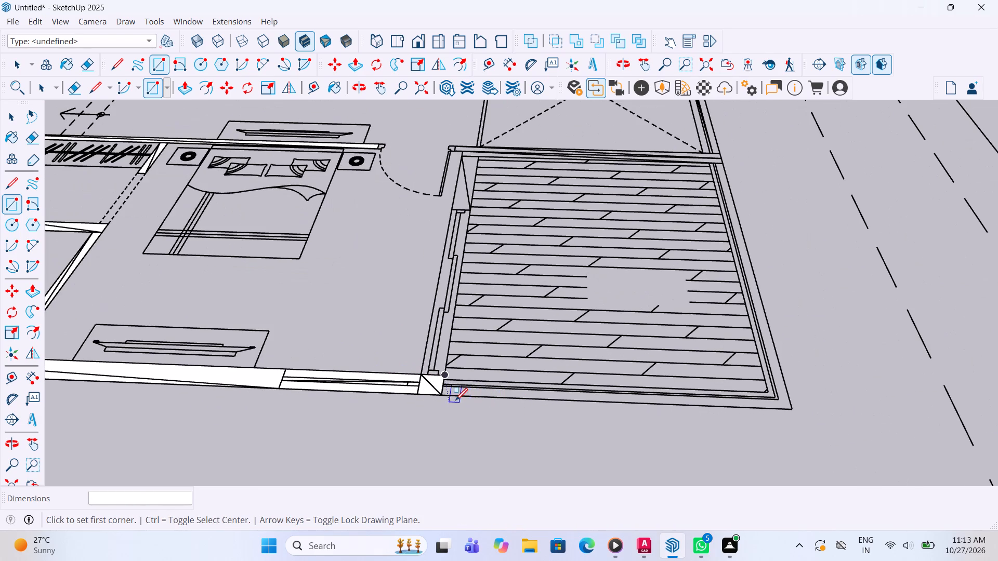
click(445, 396)
scroll(799, 395, up, 1)
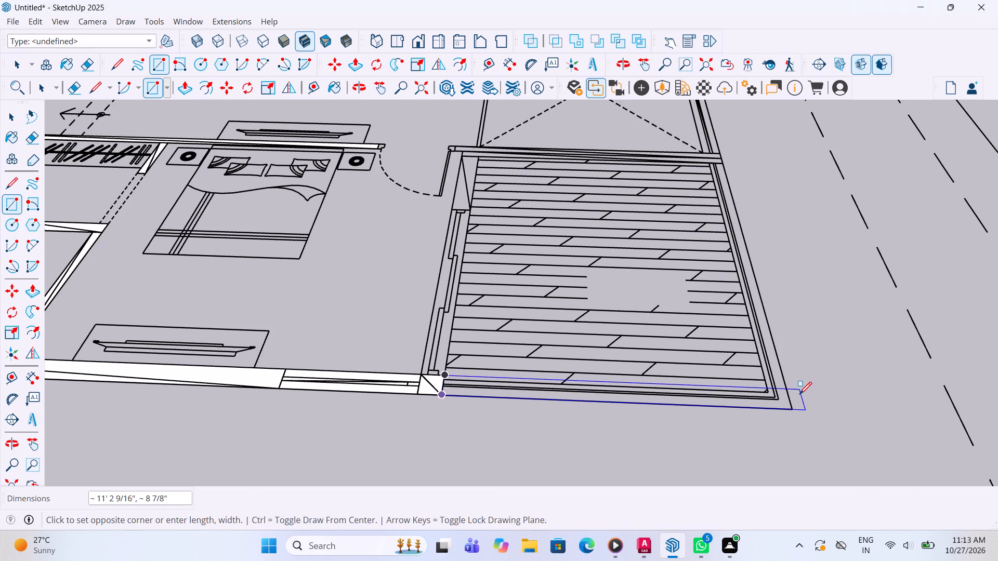
scroll(799, 395, up, 5)
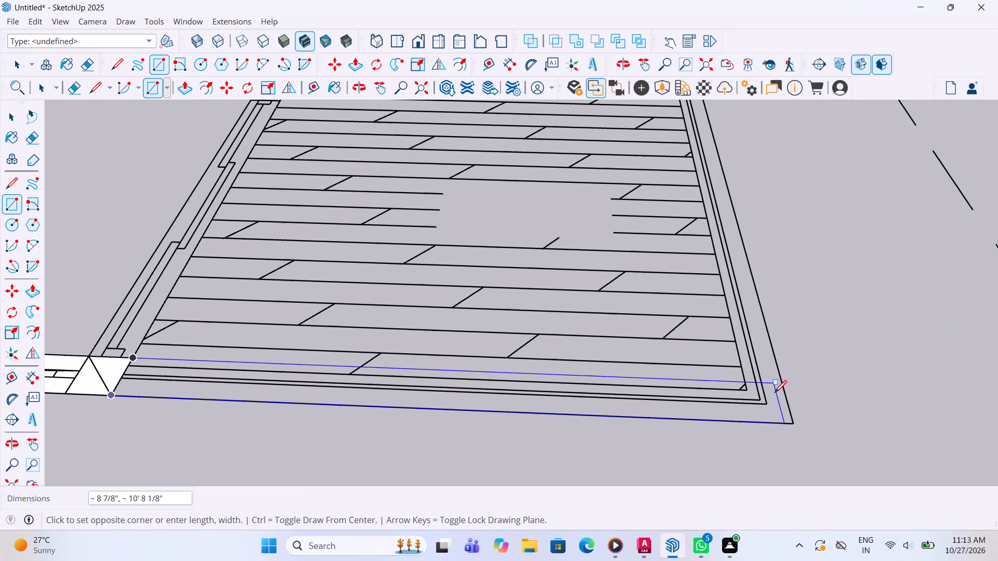
scroll(774, 394, up, 2)
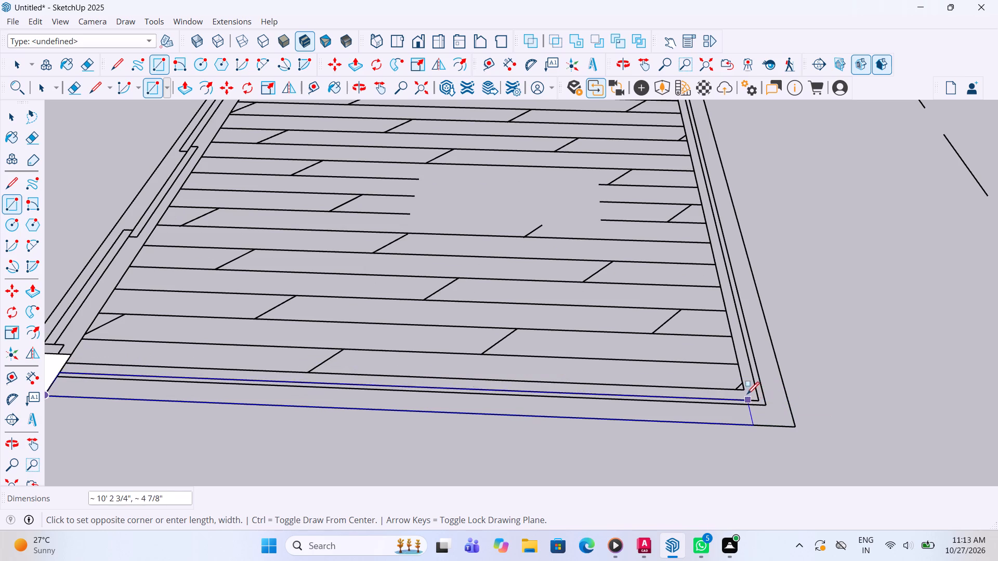
scroll(589, 411, down, 5)
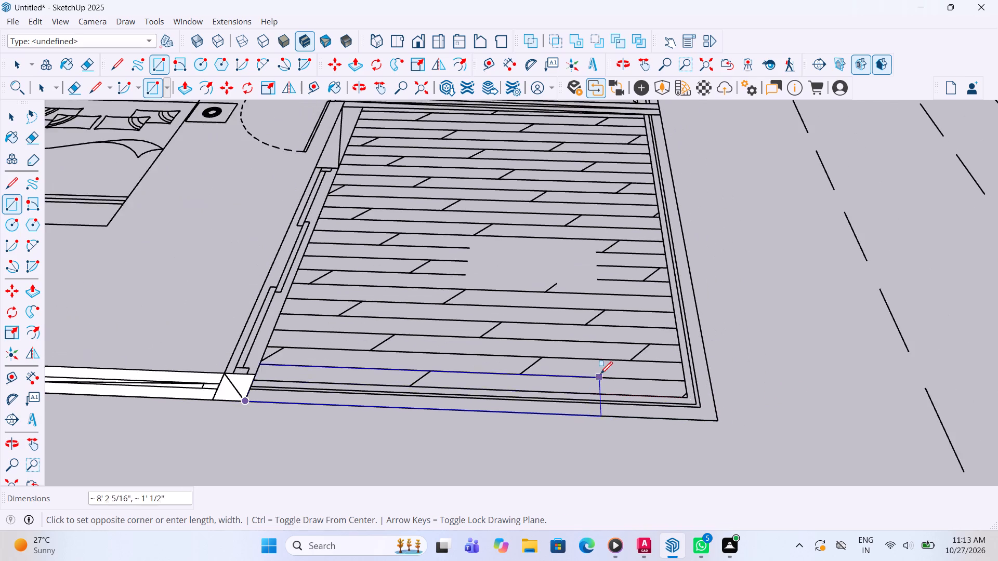
middle_drag(600, 375, 624, 470)
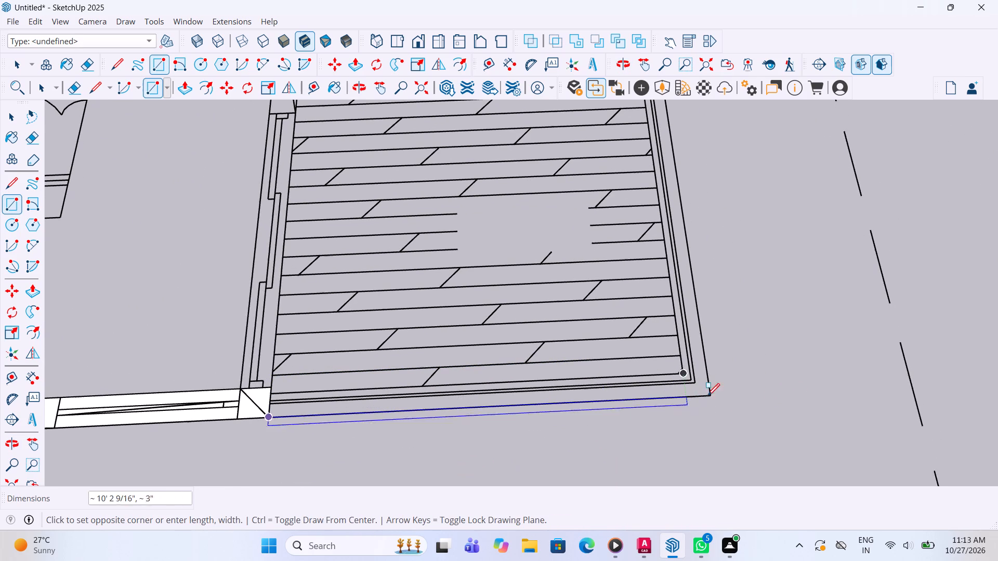
click(679, 375)
Trace the balcony's outer front edge with a rectangle about 12' 5 7/16" long, from the building corner to the wall beside the void.
middle_drag(696, 367, 299, 370)
scroll(481, 315, down, 3)
scroll(476, 444, up, 4)
click(410, 445)
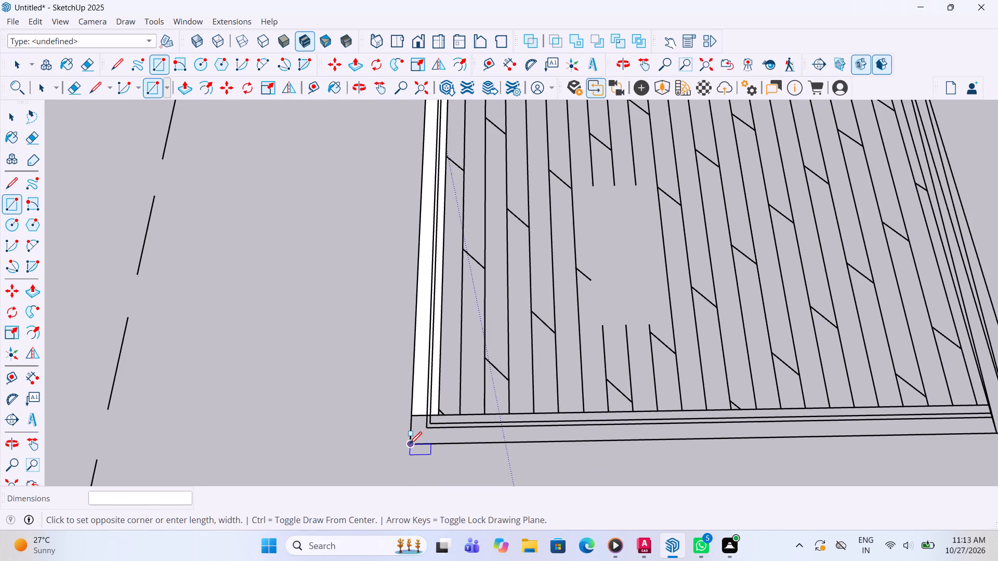
scroll(423, 413, down, 11)
scroll(656, 425, up, 4)
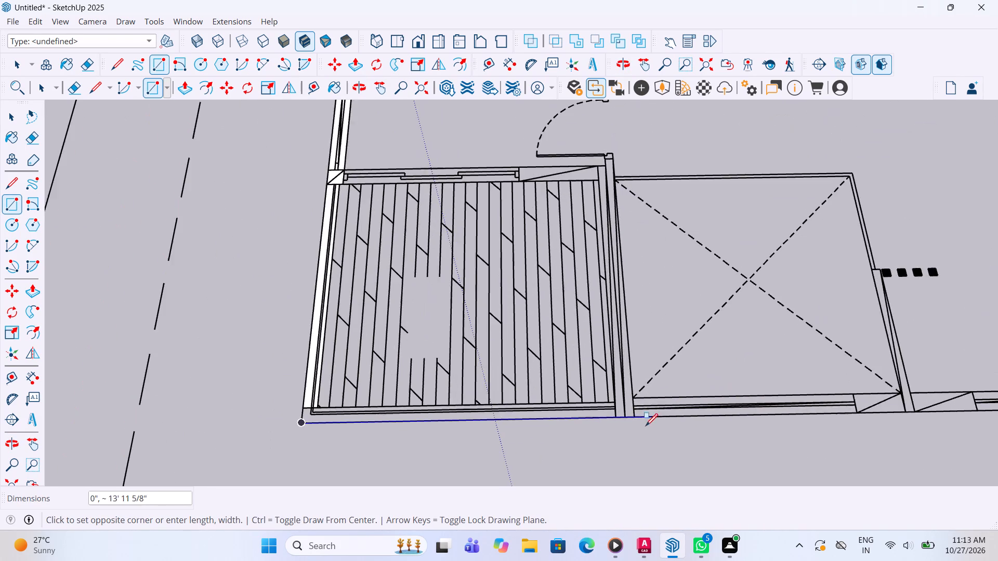
scroll(614, 426, up, 9)
click(616, 411)
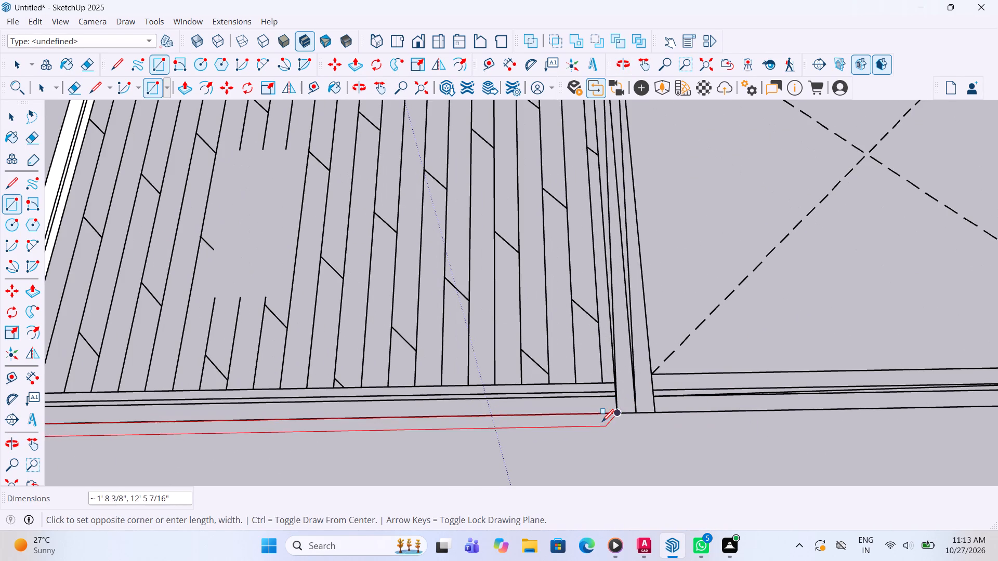
click(613, 383)
Trace the short outer wall piece at the far end of the crossed void's window with a rectangle about 9 1/8" by 1' 11 5/16".
scroll(576, 438, down, 5)
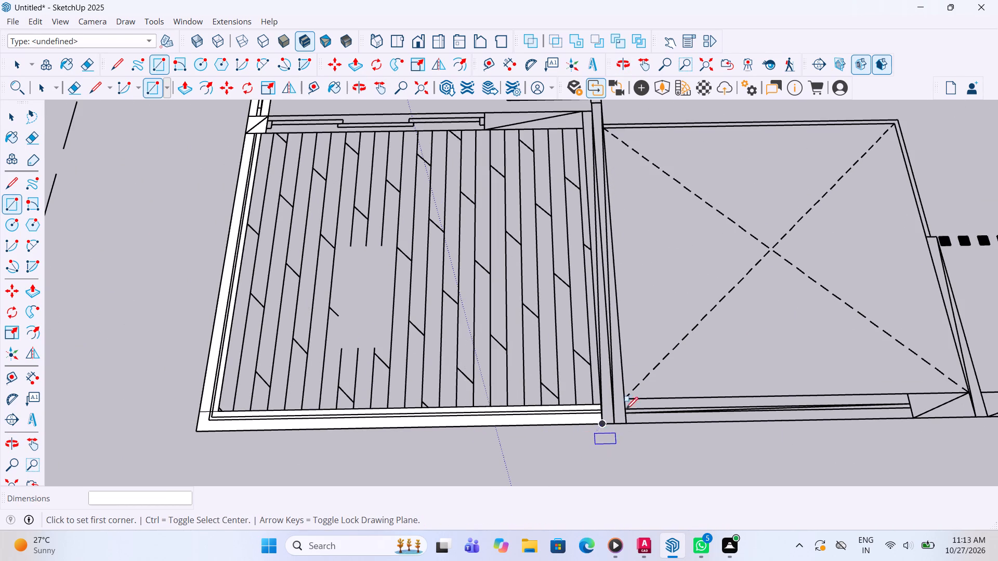
scroll(613, 393, down, 5)
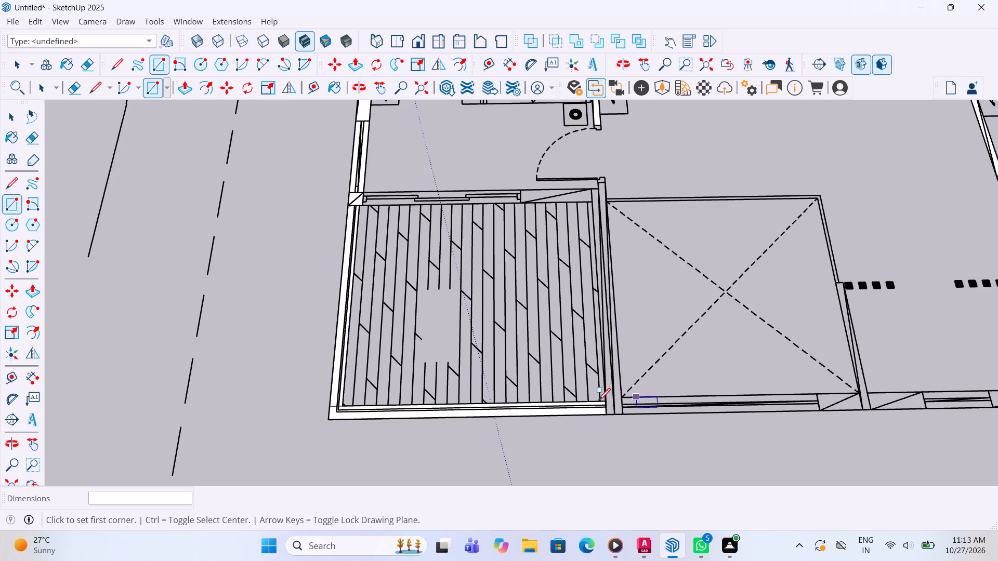
scroll(583, 403, down, 5)
scroll(836, 396, up, 4)
scroll(762, 412, up, 8)
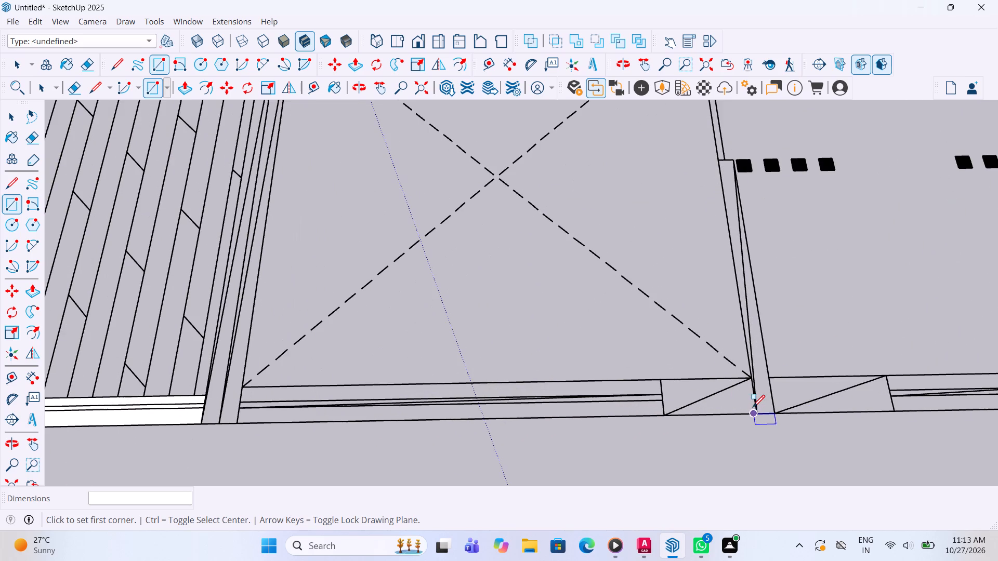
click(756, 408)
click(657, 383)
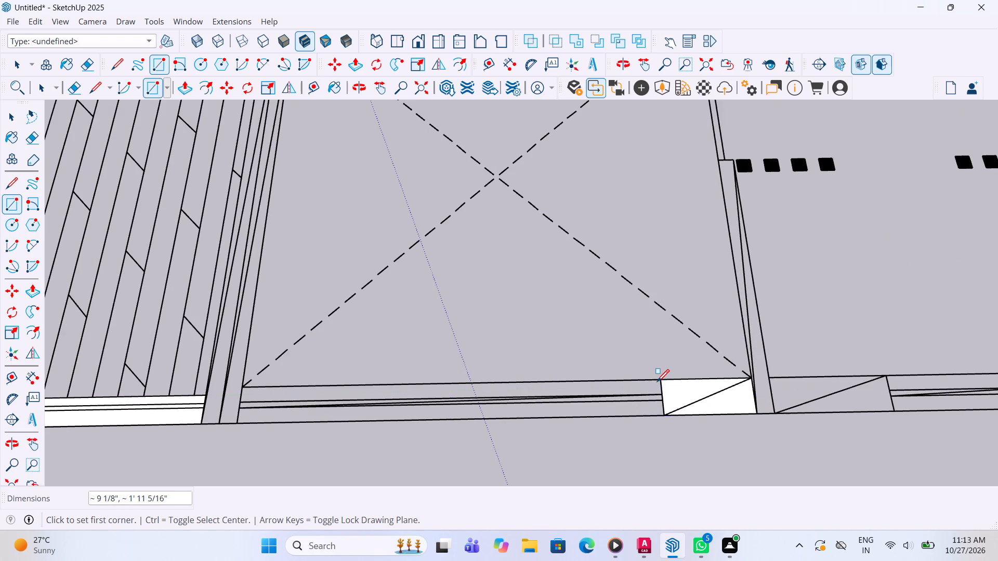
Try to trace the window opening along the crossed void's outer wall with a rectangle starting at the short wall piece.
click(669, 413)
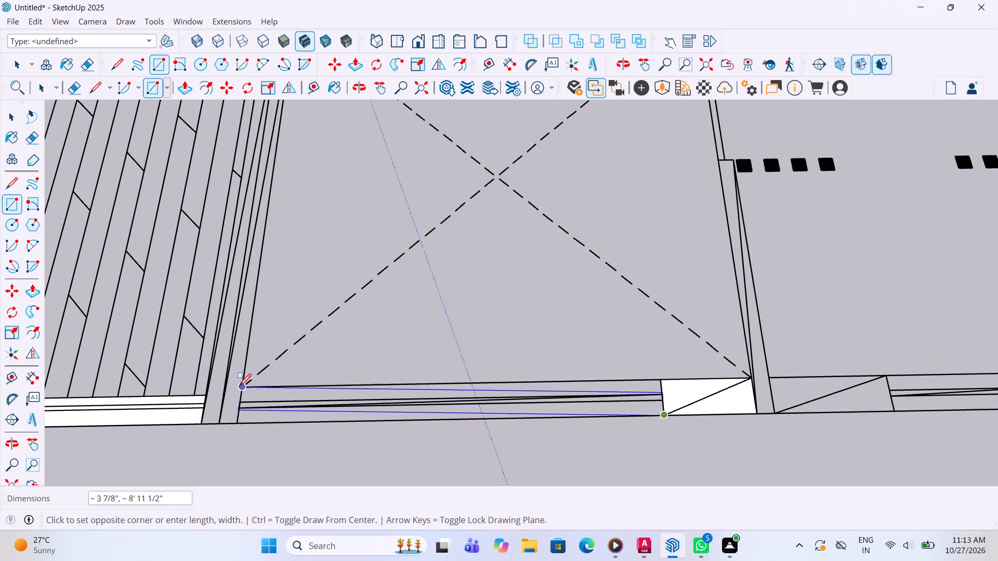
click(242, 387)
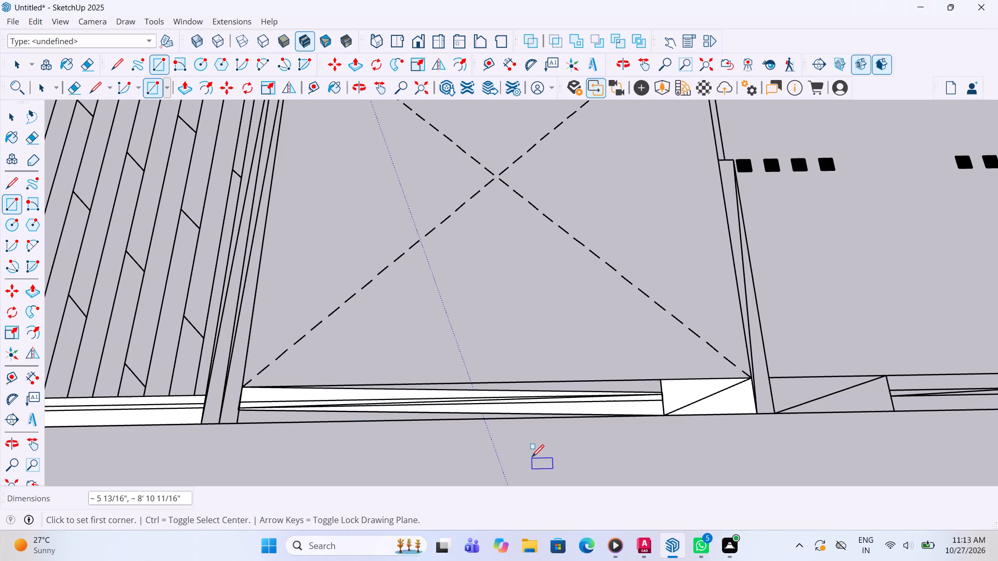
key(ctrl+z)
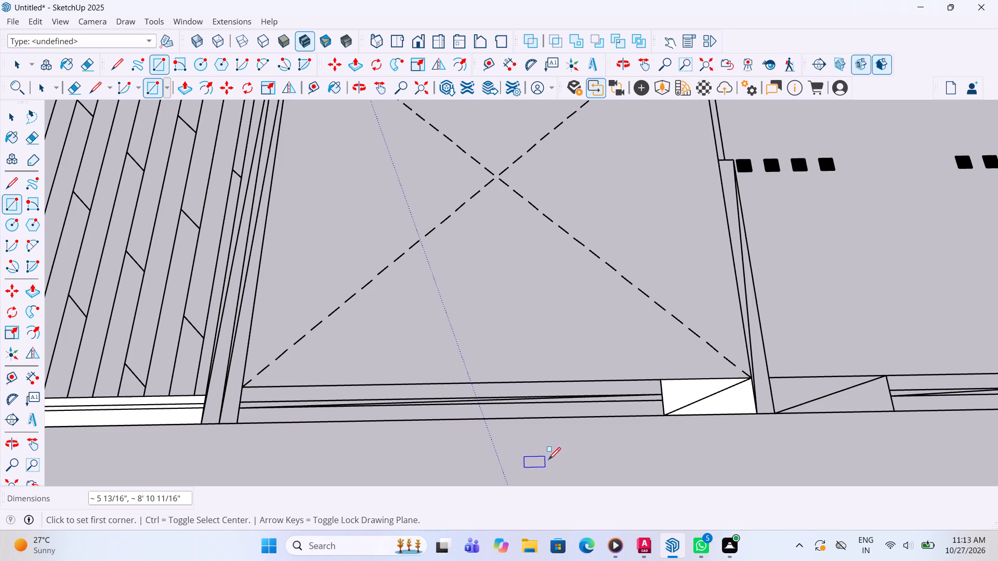
Trace the window opening along the crossed void's outer wall with a rectangle about 9 1/8" by 8' 10 7/16".
click(239, 424)
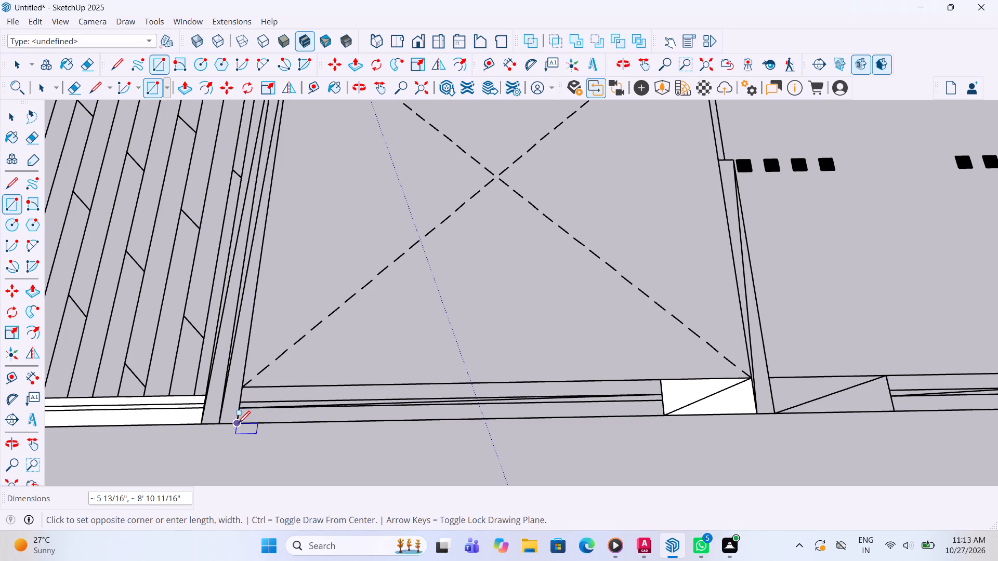
click(654, 380)
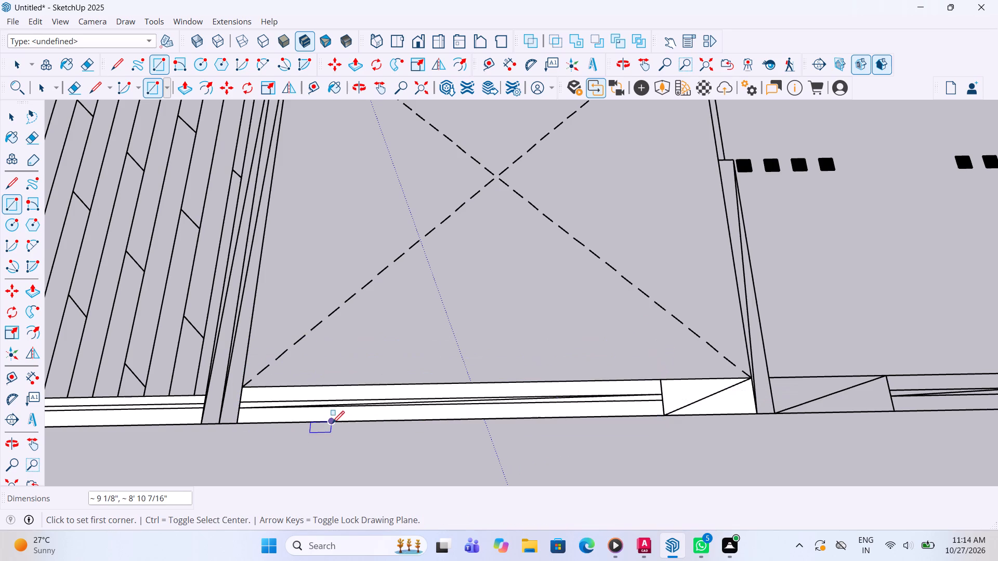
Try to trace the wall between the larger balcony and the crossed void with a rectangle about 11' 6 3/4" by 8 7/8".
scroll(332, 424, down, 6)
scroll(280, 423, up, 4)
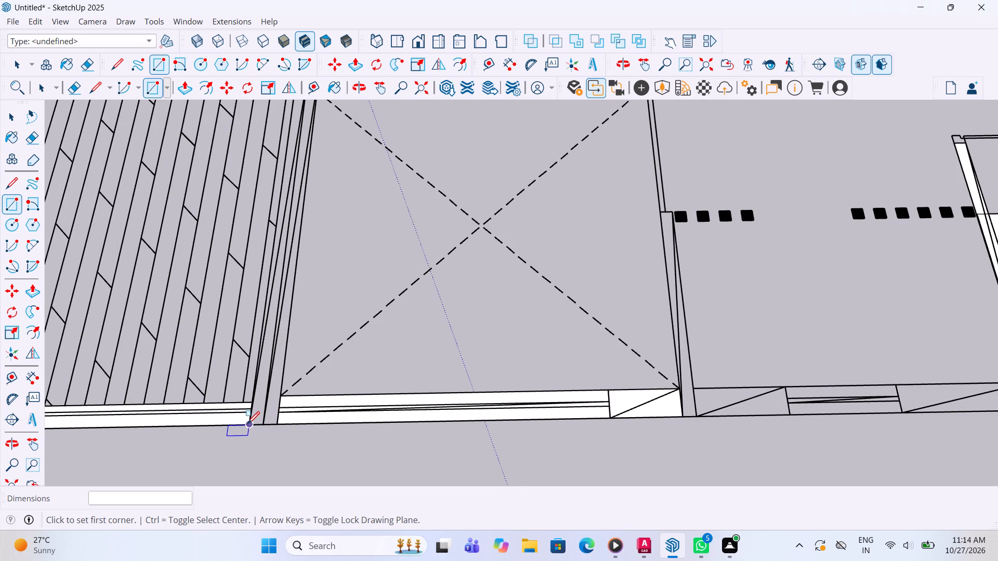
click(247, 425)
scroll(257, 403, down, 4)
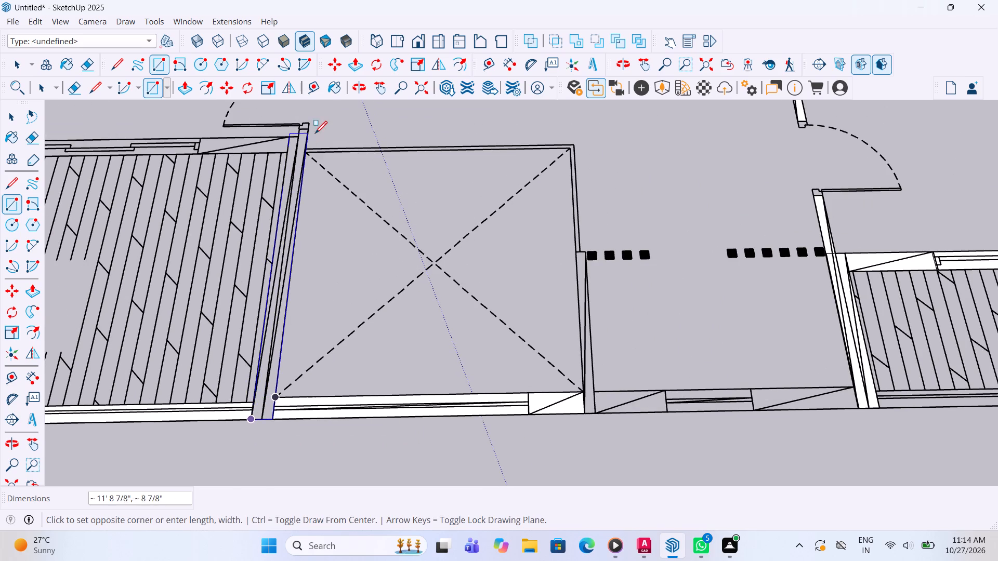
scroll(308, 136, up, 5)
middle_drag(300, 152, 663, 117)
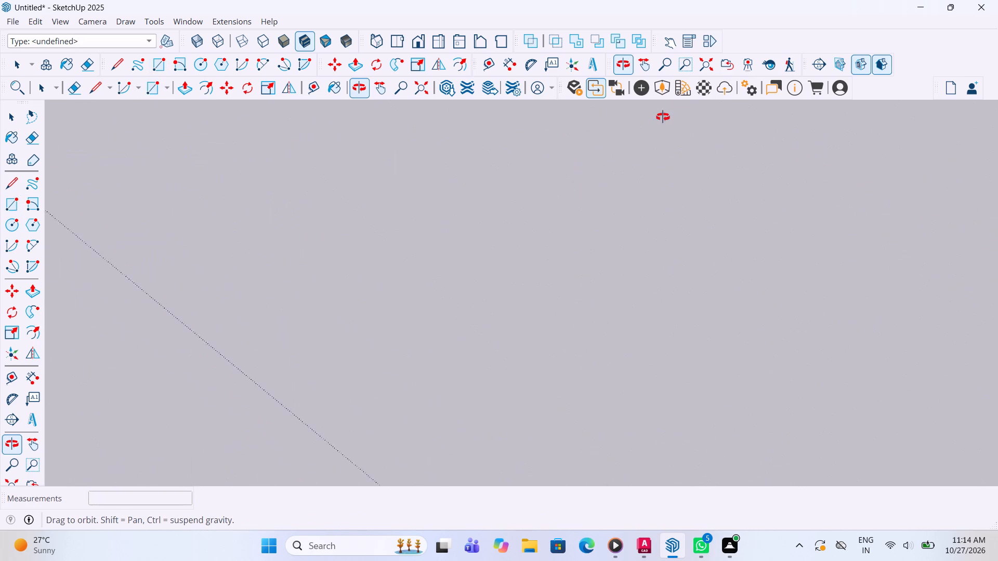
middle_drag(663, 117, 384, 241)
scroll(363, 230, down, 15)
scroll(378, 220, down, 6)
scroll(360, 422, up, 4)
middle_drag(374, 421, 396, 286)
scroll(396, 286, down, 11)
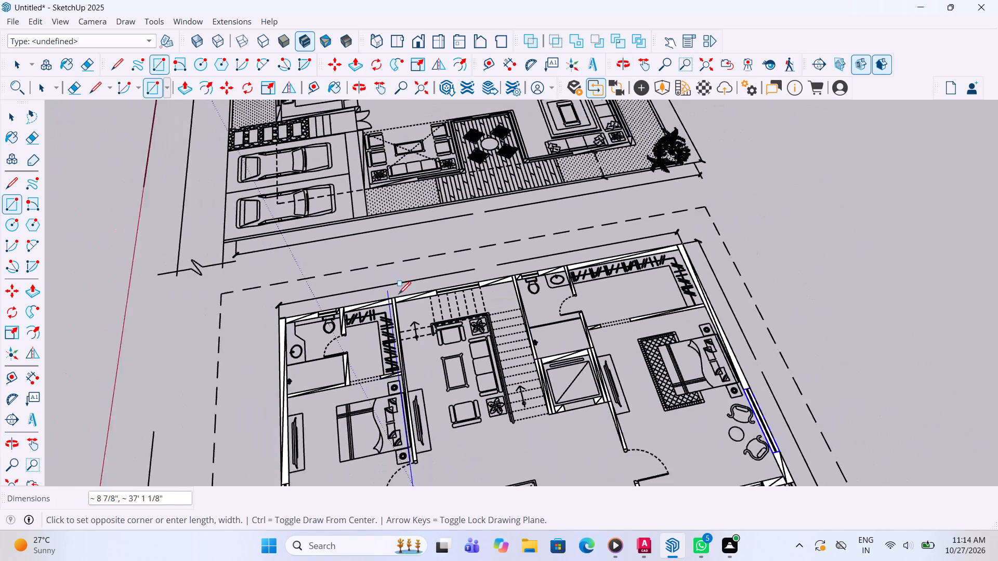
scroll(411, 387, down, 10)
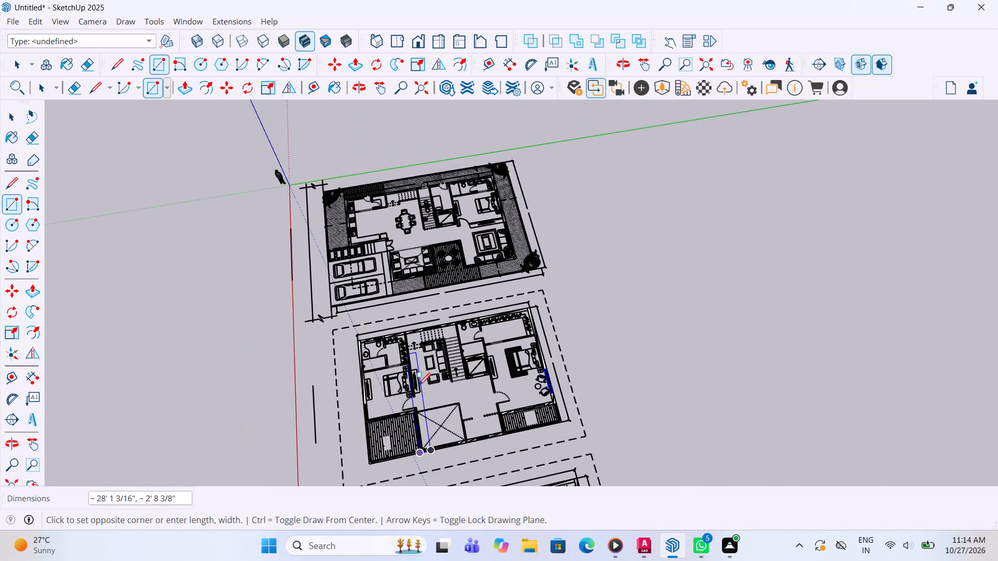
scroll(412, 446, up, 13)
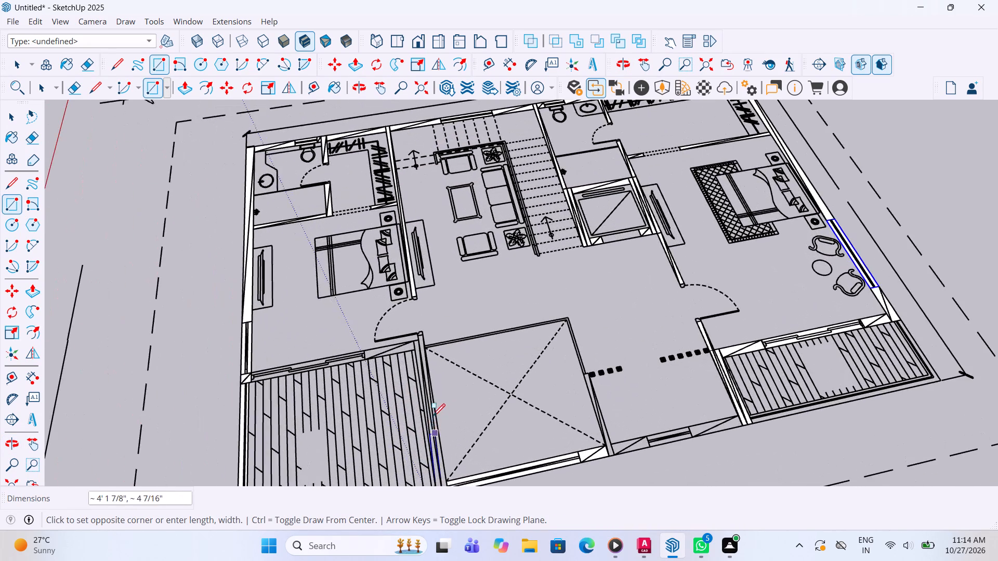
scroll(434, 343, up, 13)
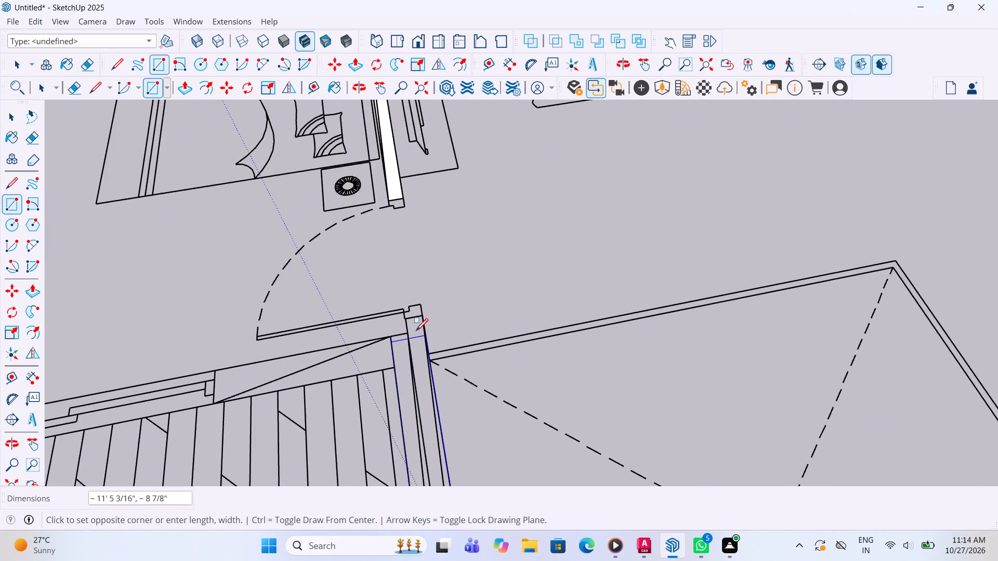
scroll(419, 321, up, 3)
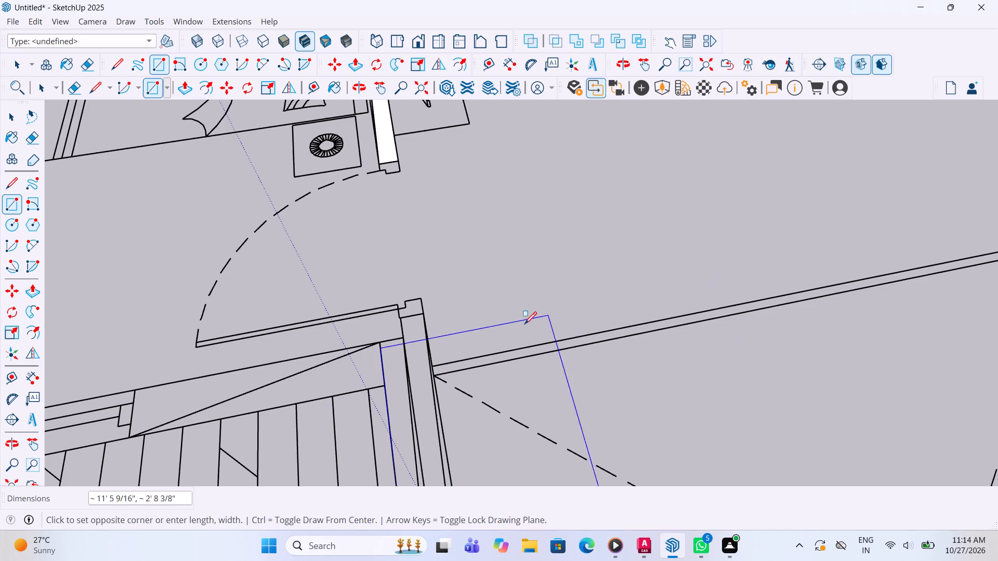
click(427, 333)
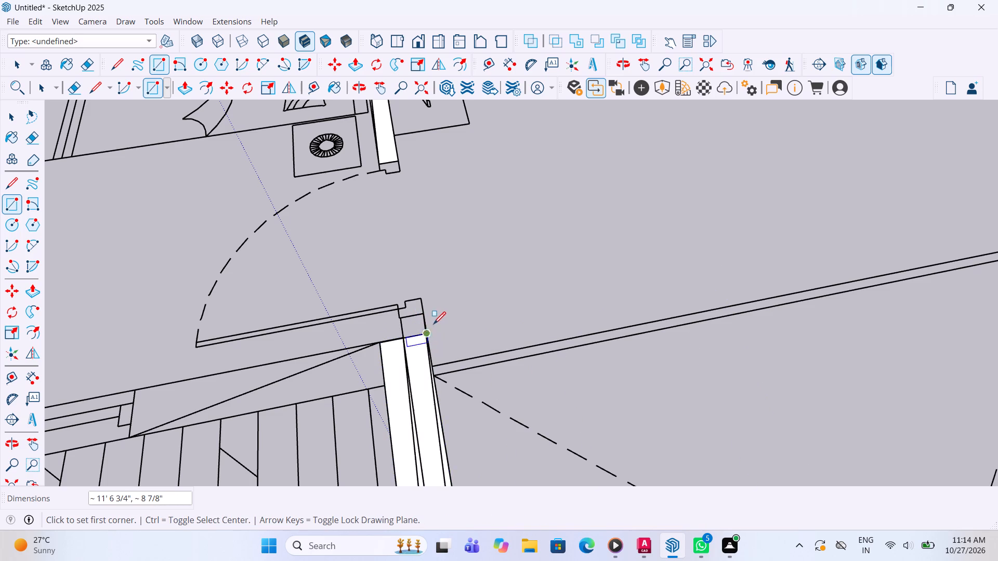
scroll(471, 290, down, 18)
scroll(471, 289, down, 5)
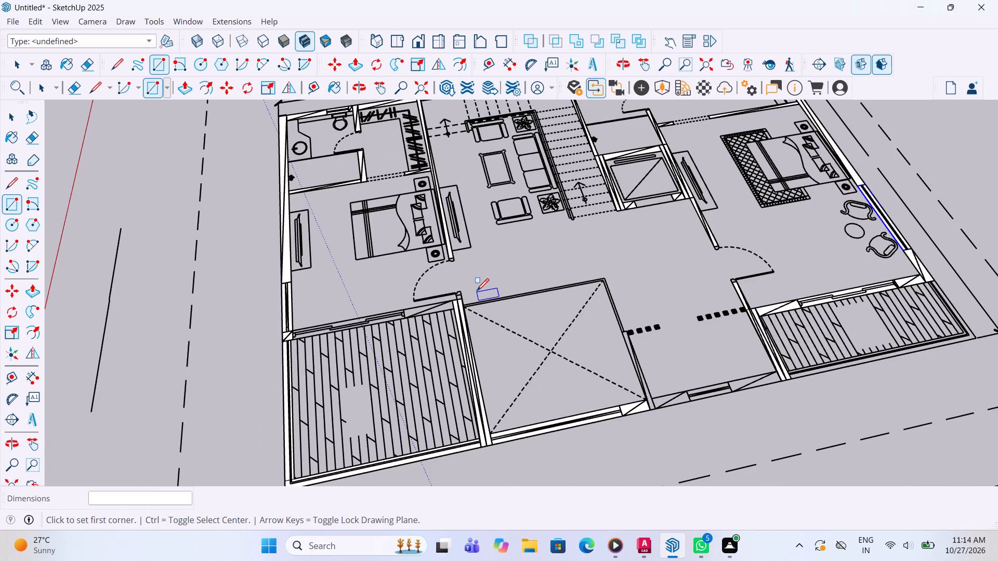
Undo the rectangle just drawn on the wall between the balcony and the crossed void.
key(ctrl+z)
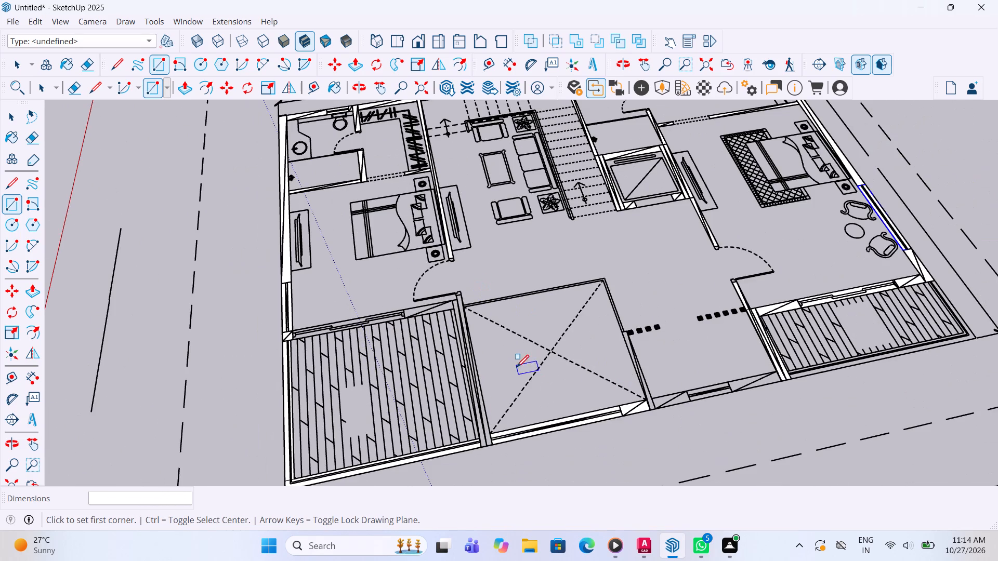
Trace the short partition on the crossed void's far side, from the outer wall inward, with a rectangle about 6' 1 7/8" by 4 7/16".
middle_drag(515, 374, 459, 348)
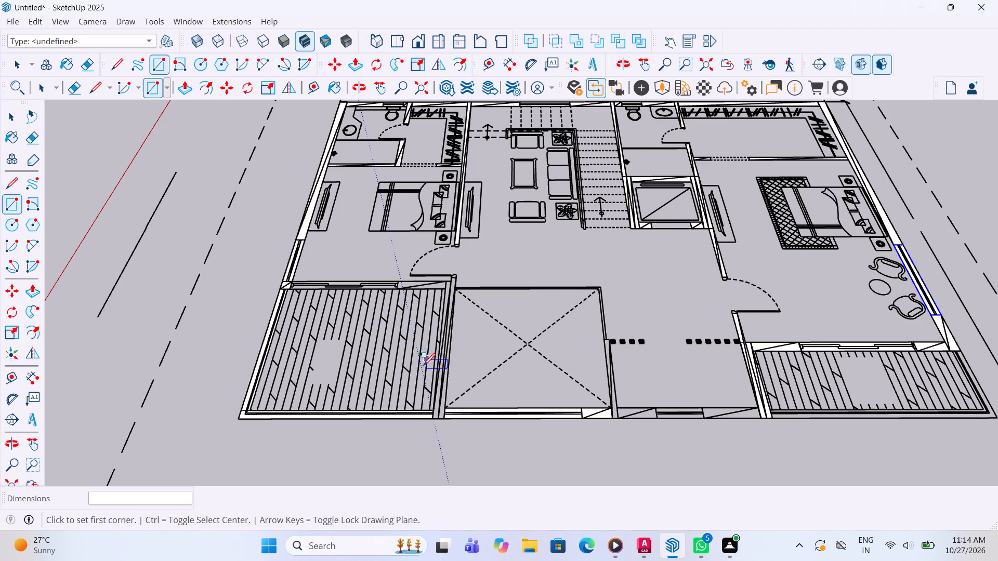
scroll(448, 379, down, 2)
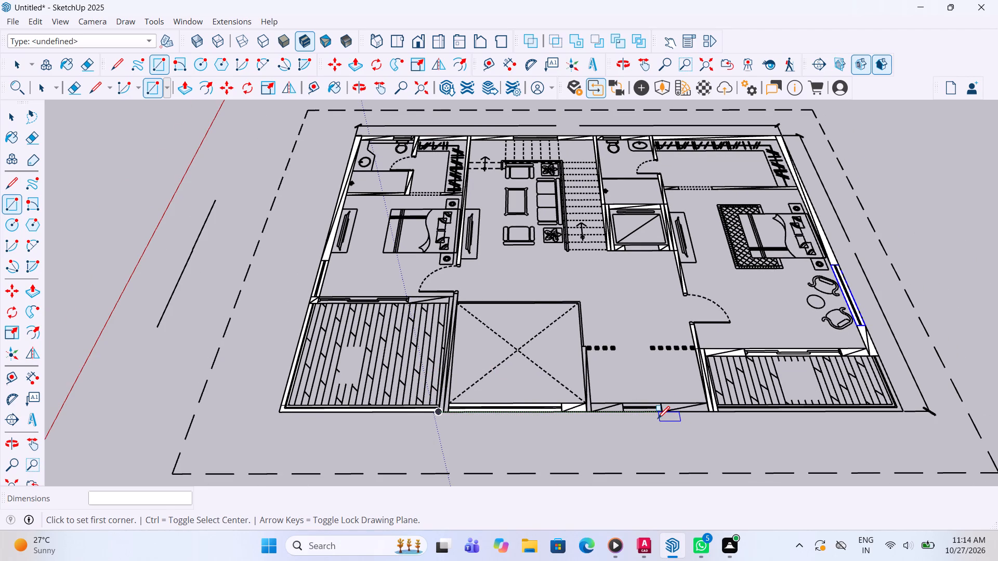
scroll(622, 423, up, 3)
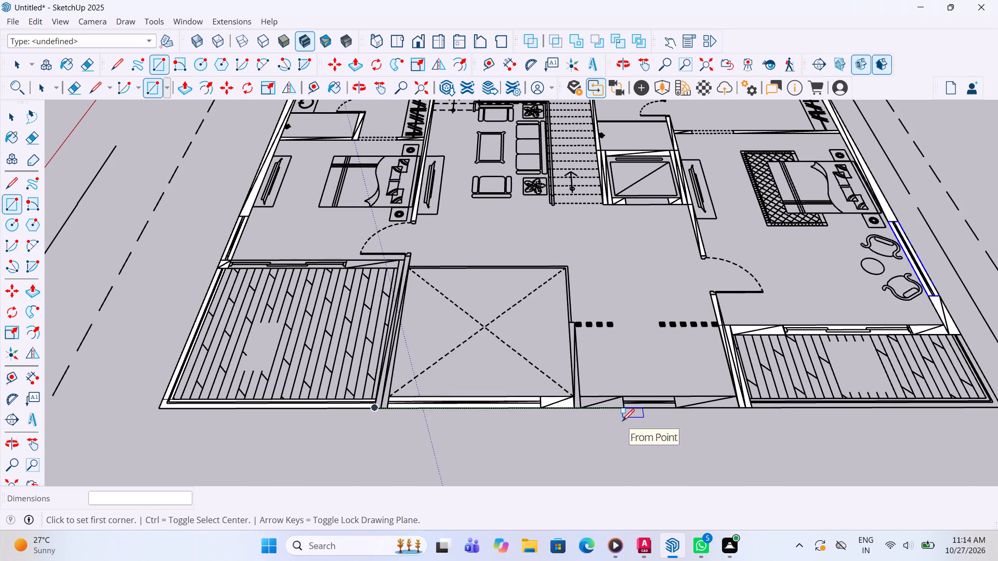
scroll(622, 422, up, 4)
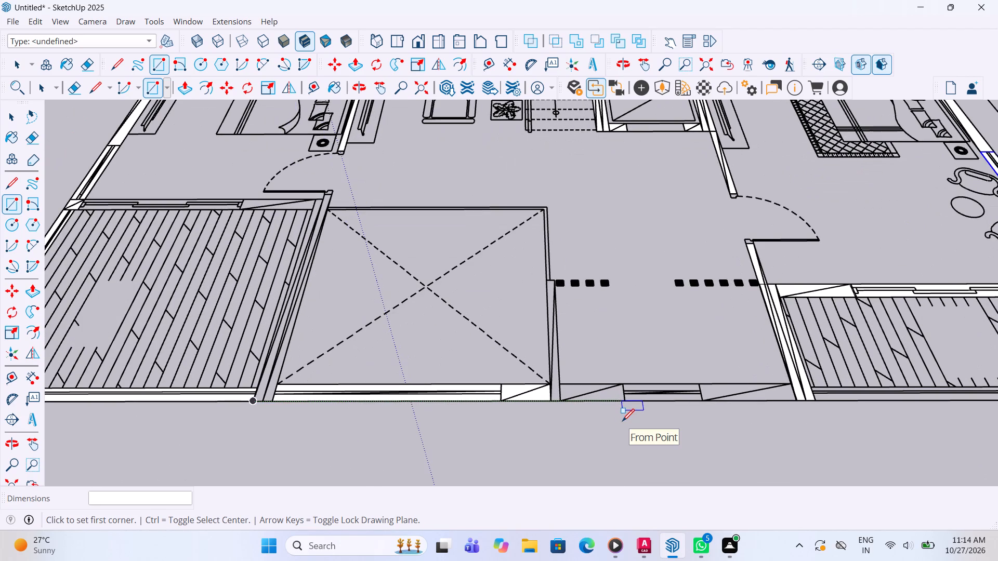
scroll(465, 421, down, 2)
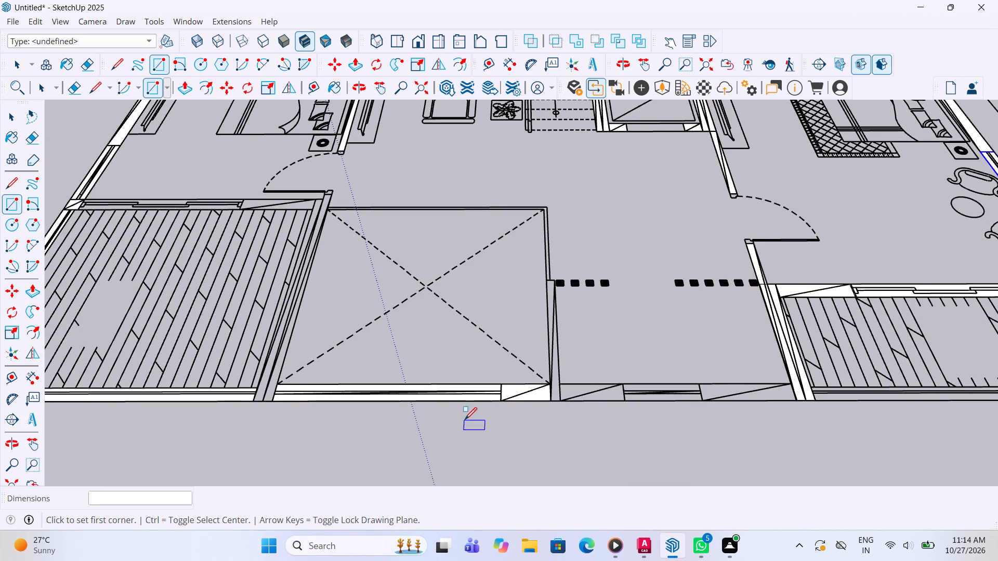
scroll(465, 421, down, 5)
scroll(552, 406, up, 4)
scroll(503, 408, up, 2)
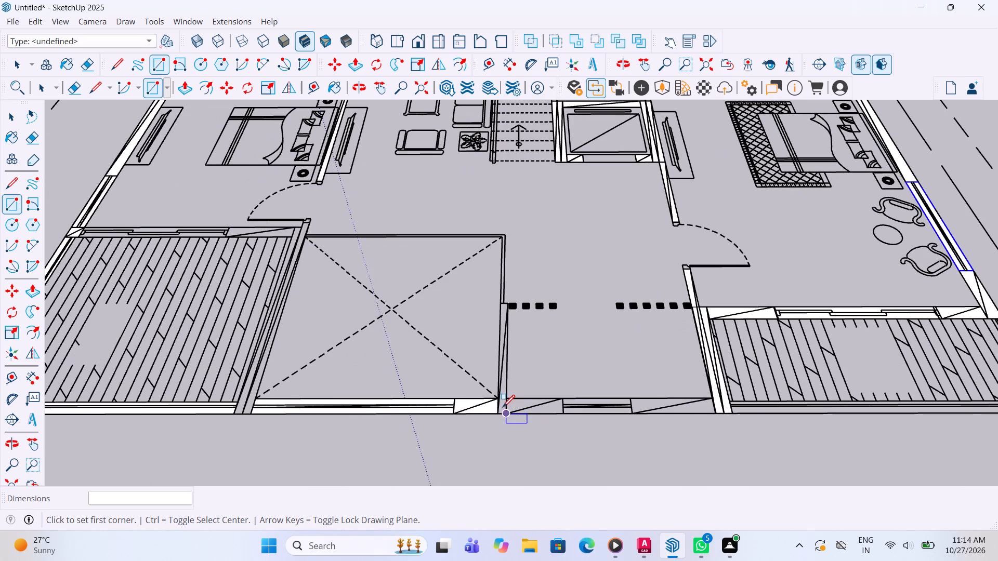
click(503, 413)
scroll(508, 305, up, 4)
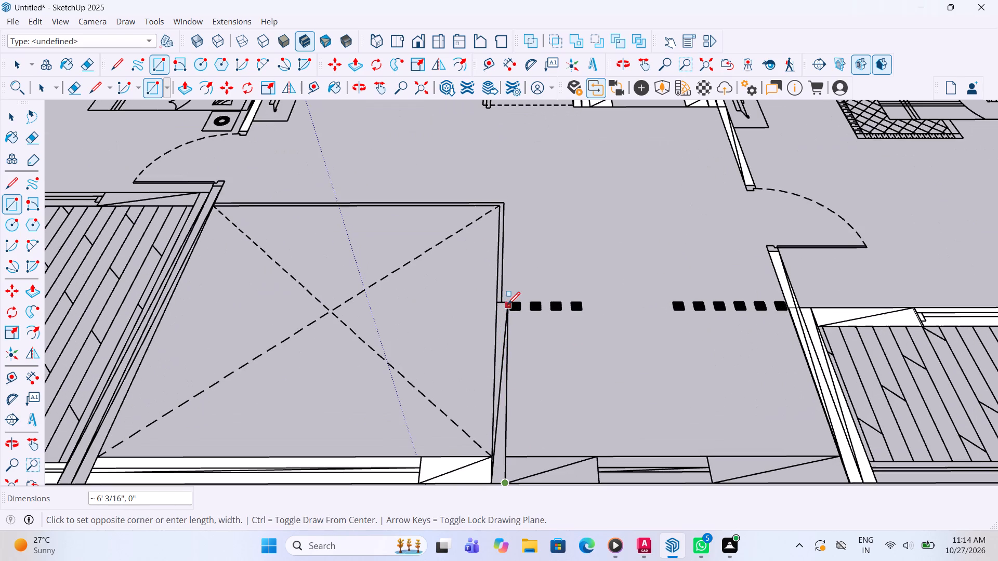
click(497, 304)
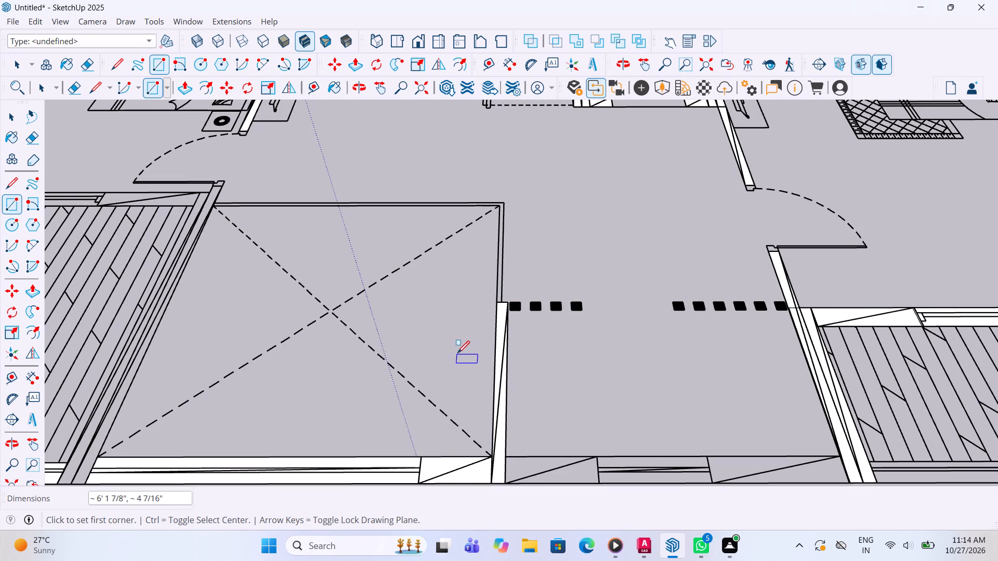
Trace the outer wall piece between the short partition and the small window with a rectangle about 9 1/8" by 2' 6".
scroll(454, 341, down, 4)
scroll(531, 417, up, 2)
scroll(484, 446, up, 1)
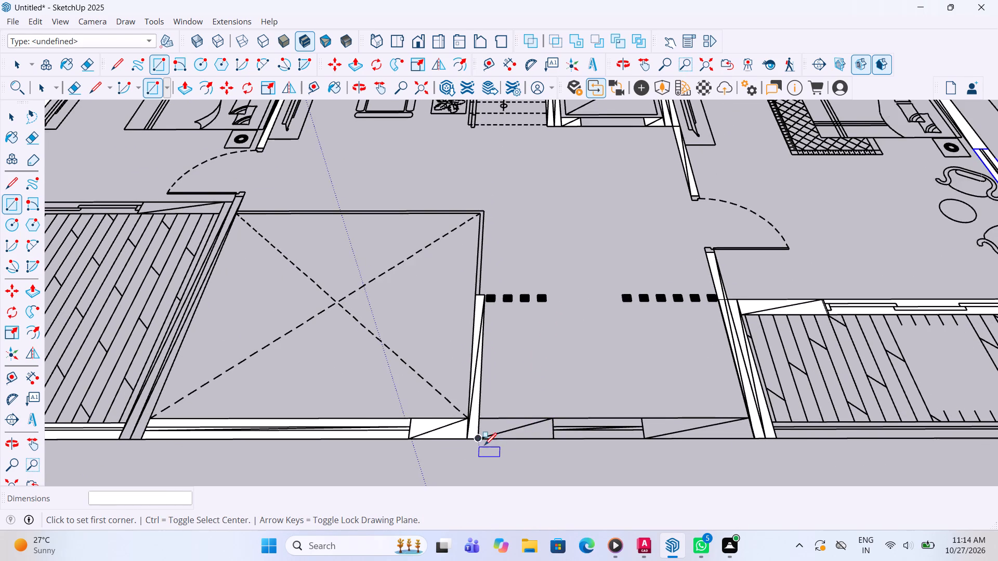
scroll(484, 446, up, 2)
click(475, 435)
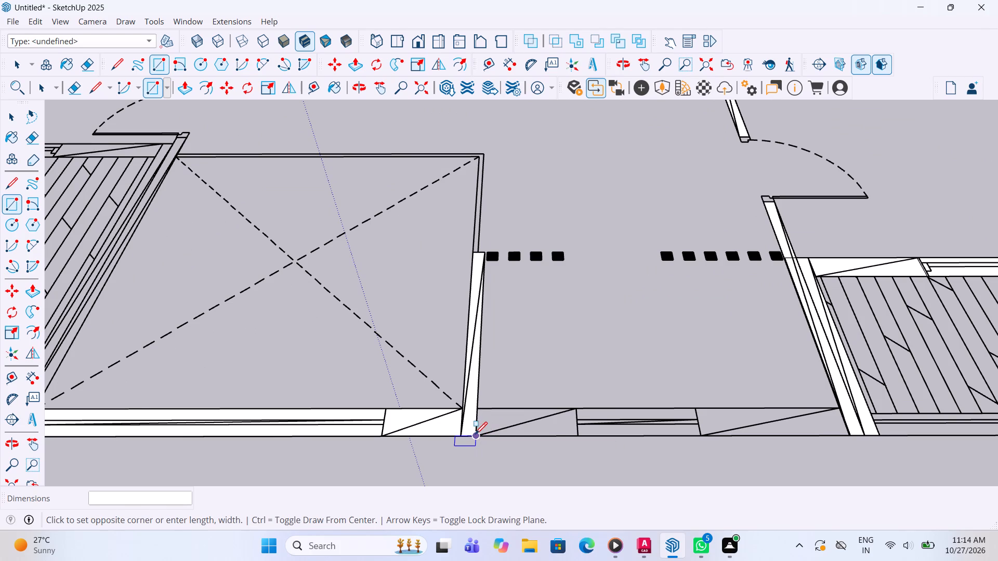
click(577, 412)
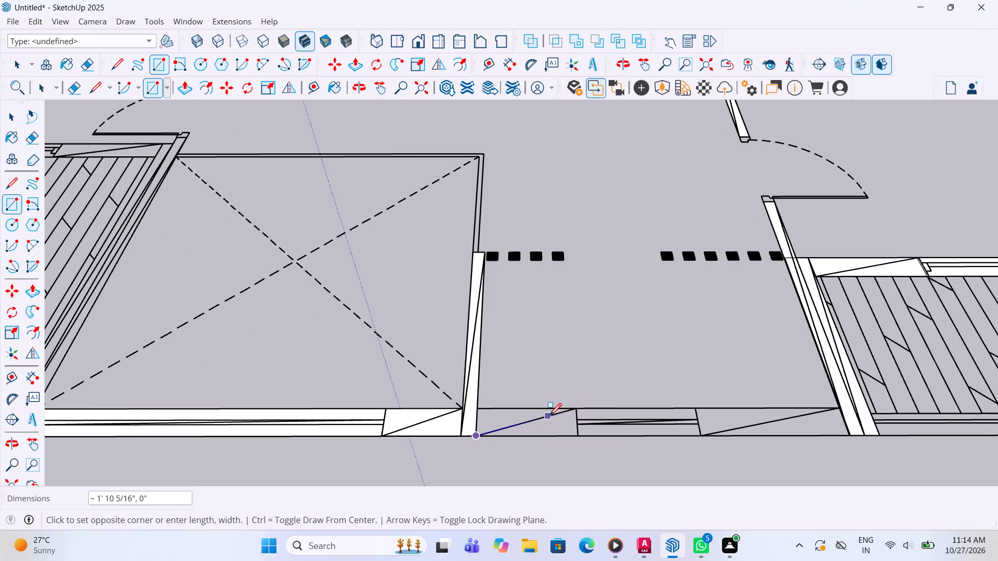
click(480, 408)
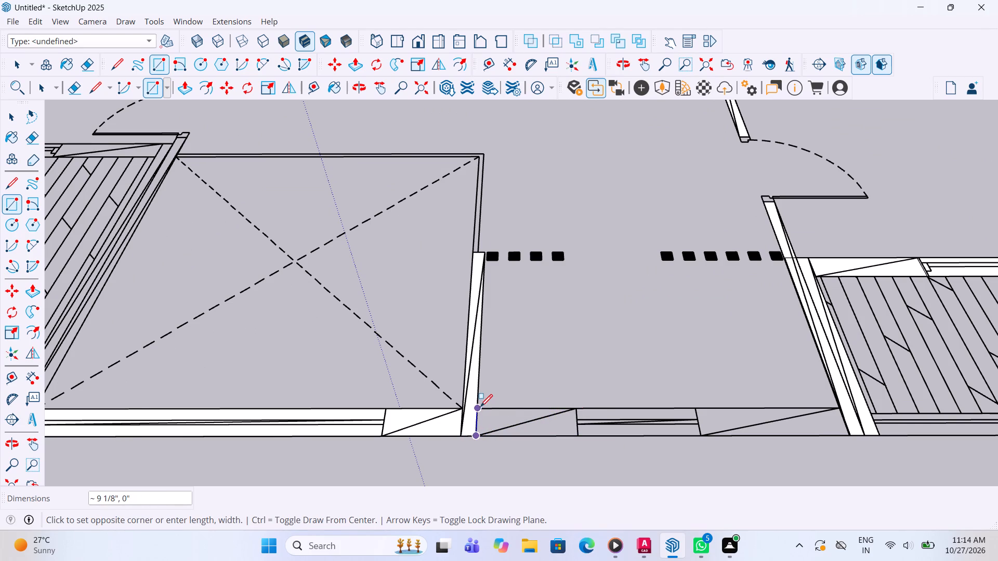
click(583, 436)
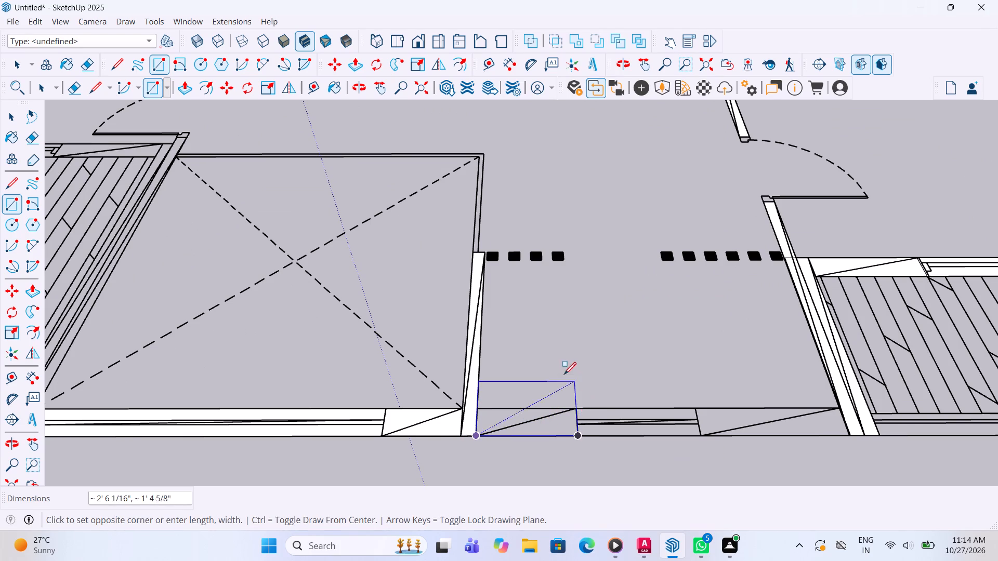
click(571, 407)
Trace the small window opening in the outer wall beyond the crossed void with a rectangle about 9 1/8" by 3' 3/16".
scroll(348, 397, down, 5)
scroll(555, 412, up, 4)
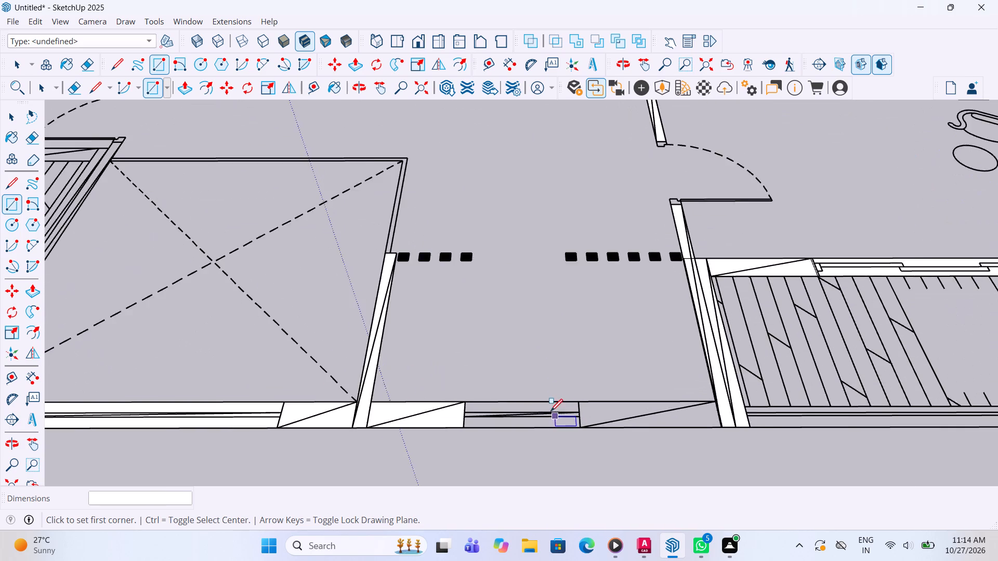
scroll(550, 412, up, 1)
click(460, 430)
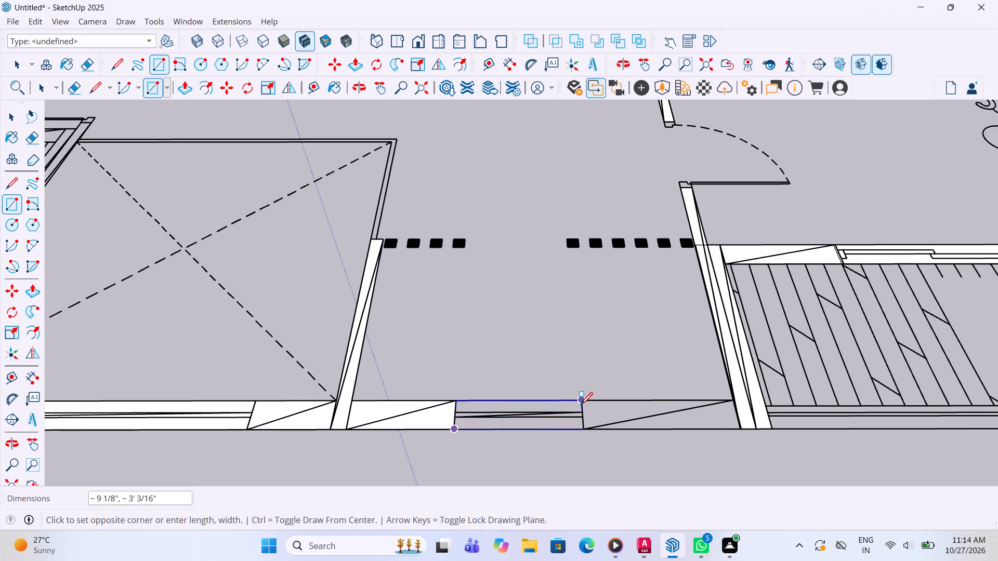
click(581, 405)
Trace the outer wall piece from the small window to the smaller balcony's side wall with a rectangle about 9 1/8" by 3' 7 13/16".
click(582, 431)
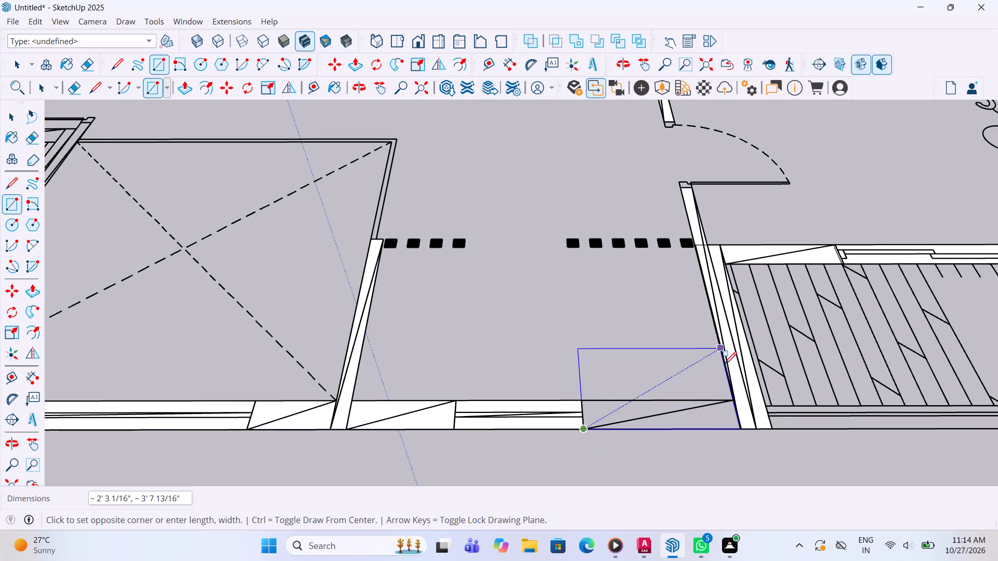
click(733, 402)
Trace the sliding door opening between the bedroom and the larger balcony with a rectangle about 9 1/8" by 8' 3/4".
scroll(298, 396, down, 5)
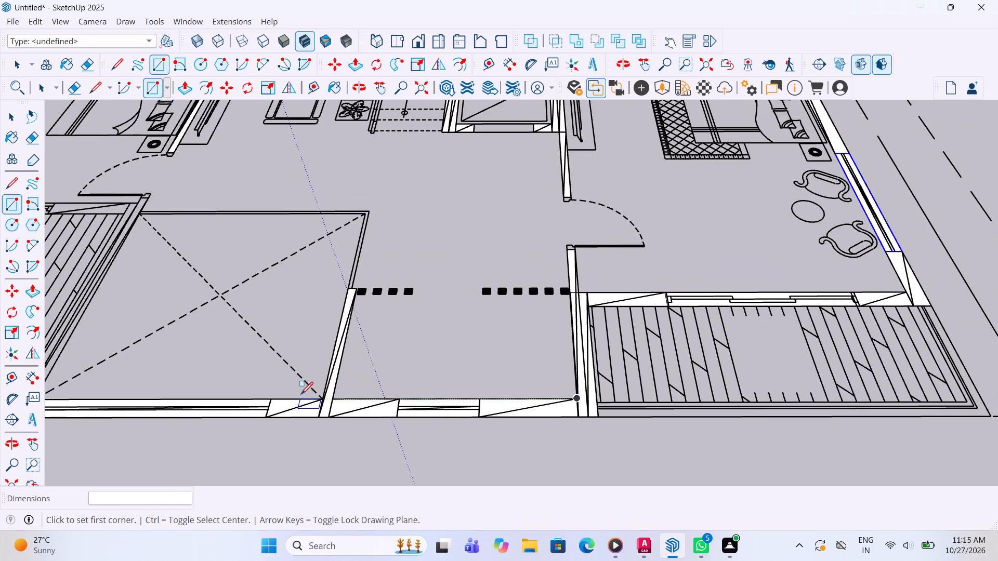
scroll(338, 390, down, 9)
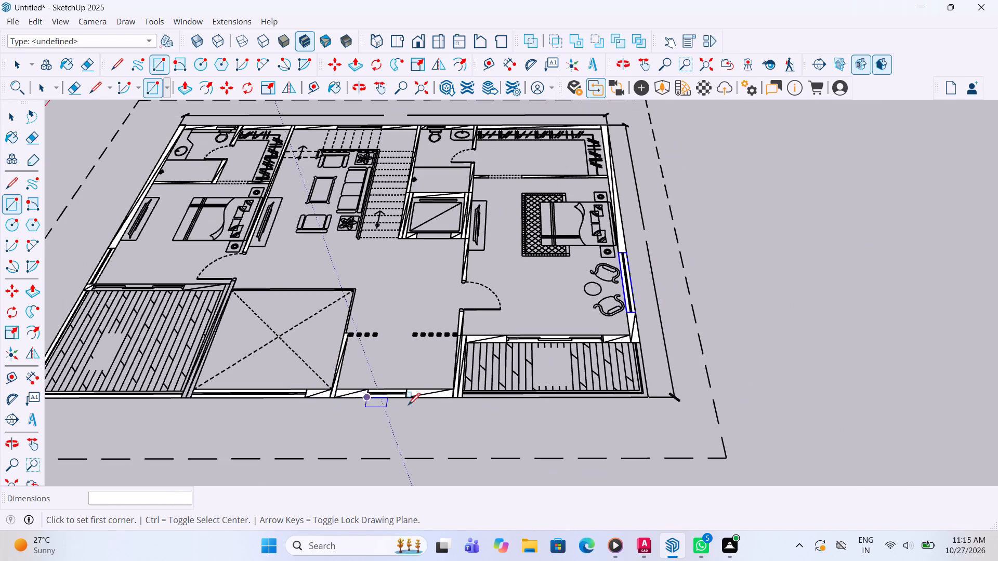
scroll(284, 353, up, 5)
middle_drag(290, 334, 290, 333)
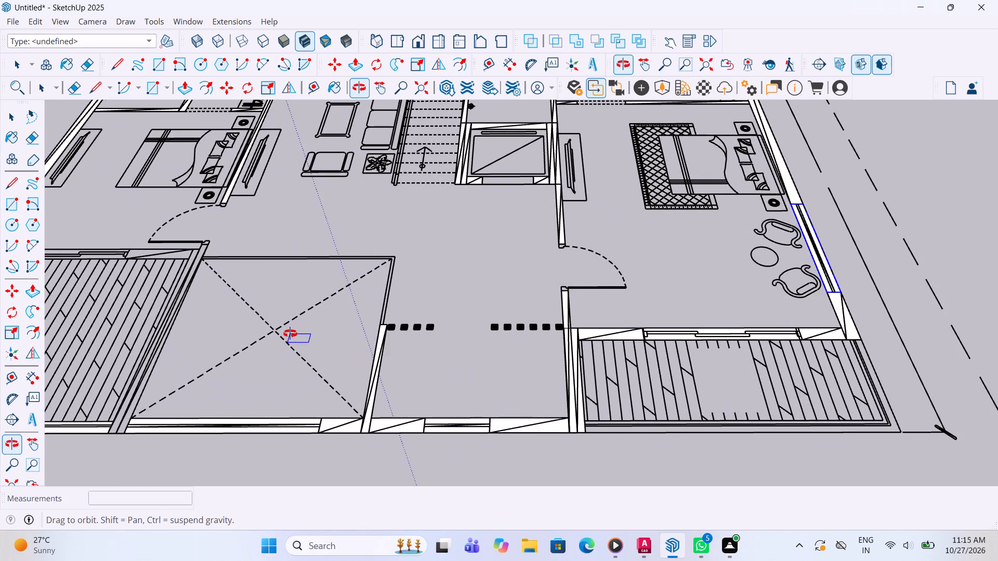
middle_drag(290, 333, 333, 335)
scroll(424, 338, down, 5)
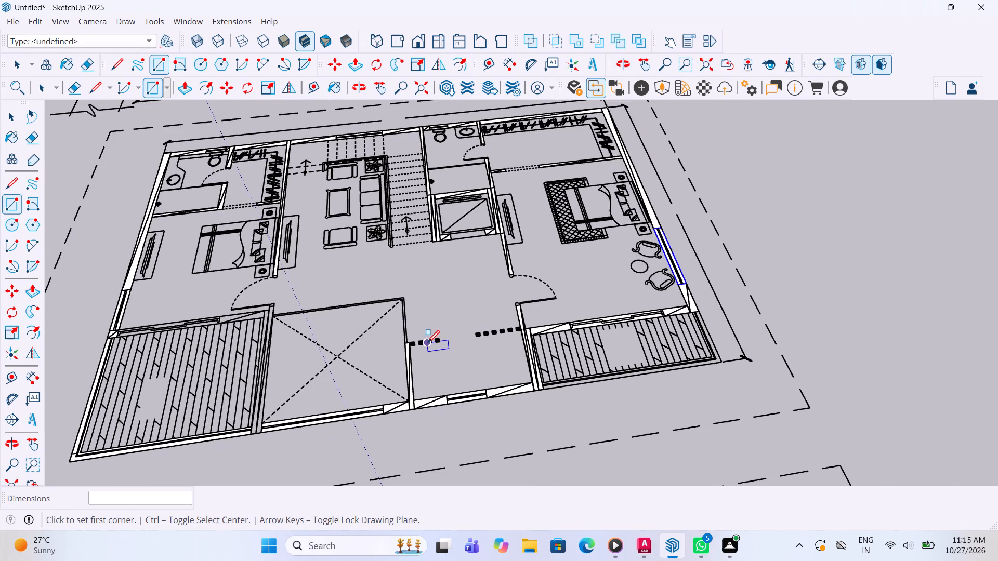
scroll(427, 344, down, 5)
scroll(206, 320, up, 3)
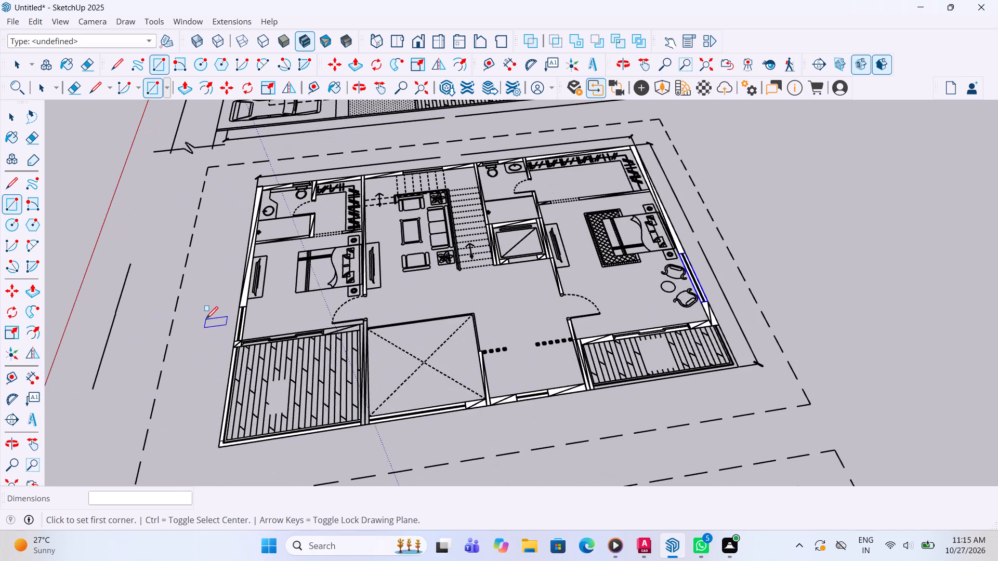
scroll(231, 335, up, 9)
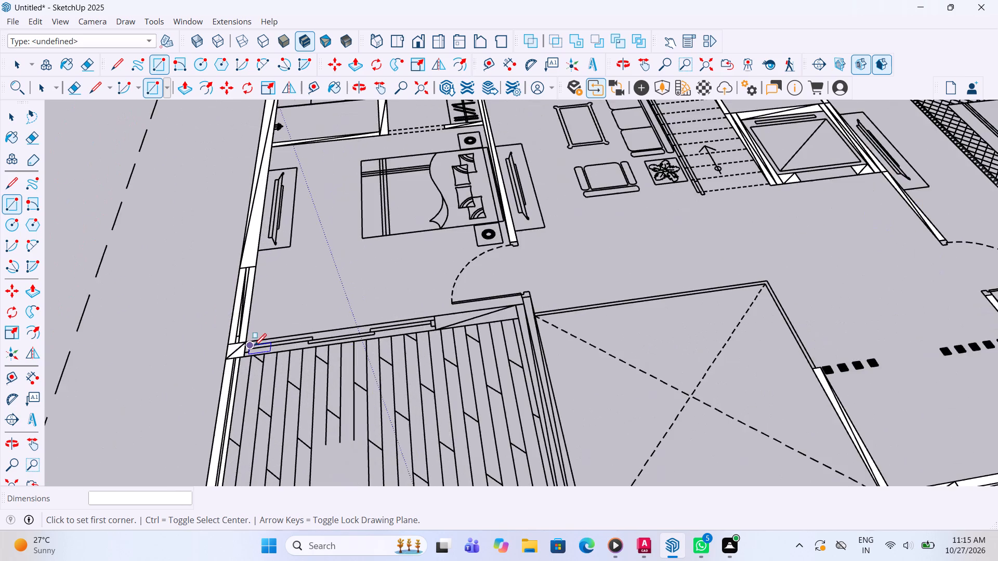
scroll(252, 354, up, 8)
click(240, 355)
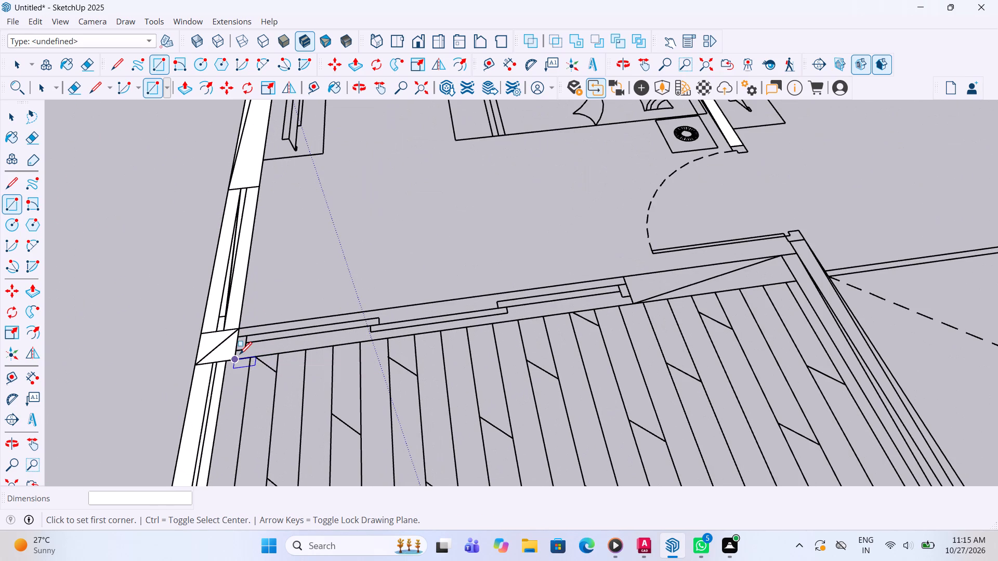
scroll(304, 344, down, 5)
middle_drag(600, 295, 596, 295)
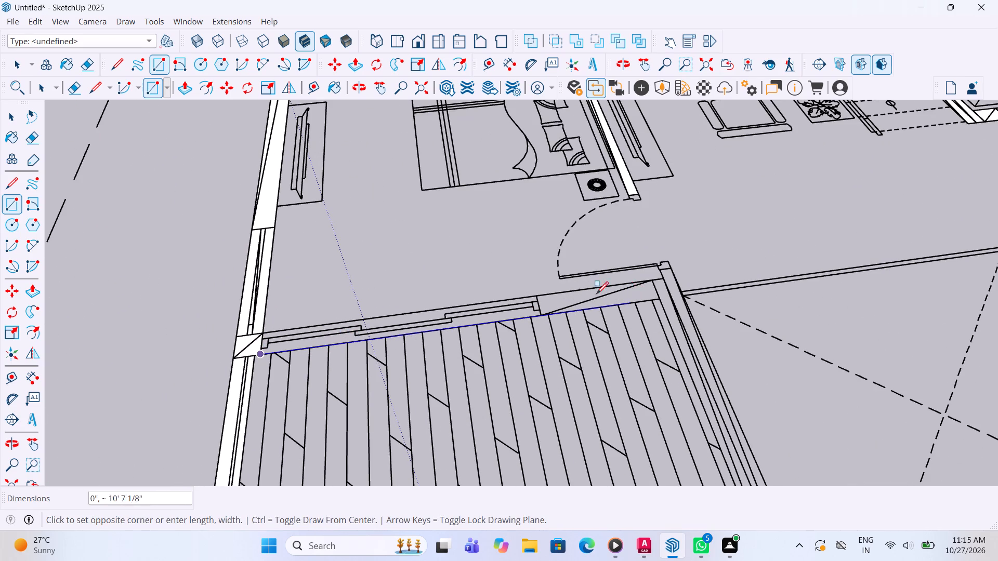
middle_drag(596, 295, 541, 297)
scroll(530, 298, up, 2)
click(530, 298)
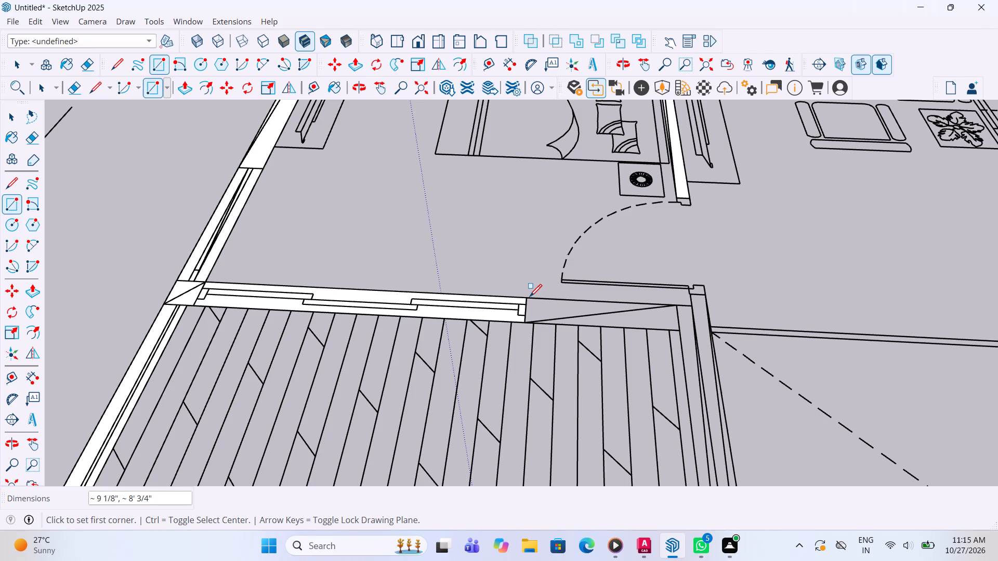
Trace the wall piece between the sliding door opening and the crossed void's wall with a rectangle about 9 1/8" by 3' 7 13/16".
scroll(479, 342, down, 5)
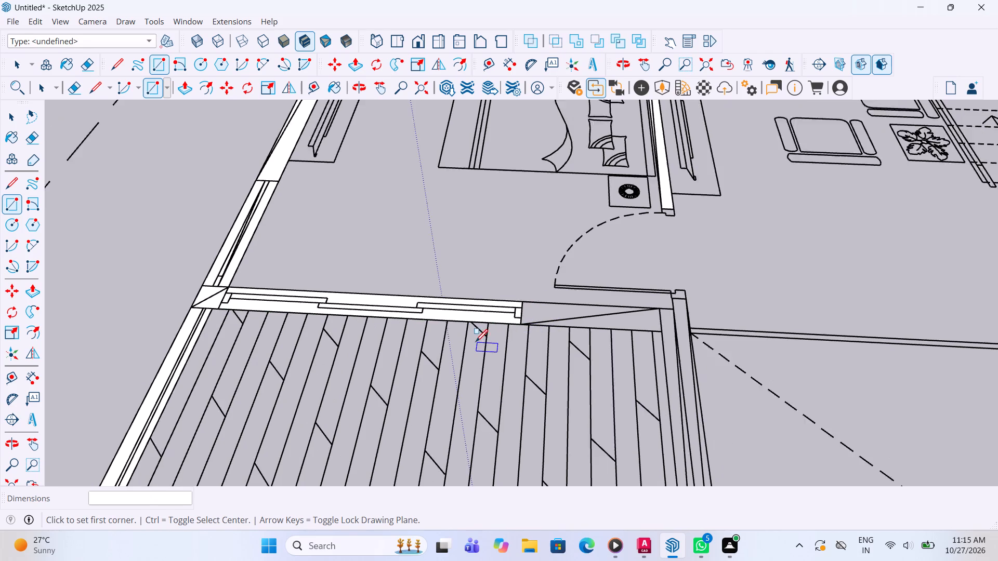
scroll(467, 305, down, 6)
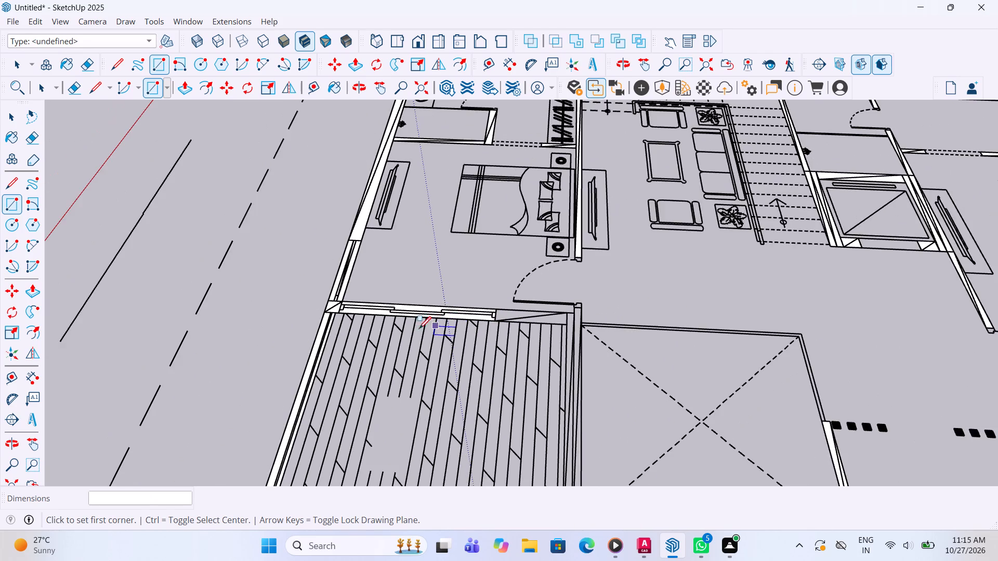
scroll(410, 336, down, 11)
middle_drag(363, 342, 715, 336)
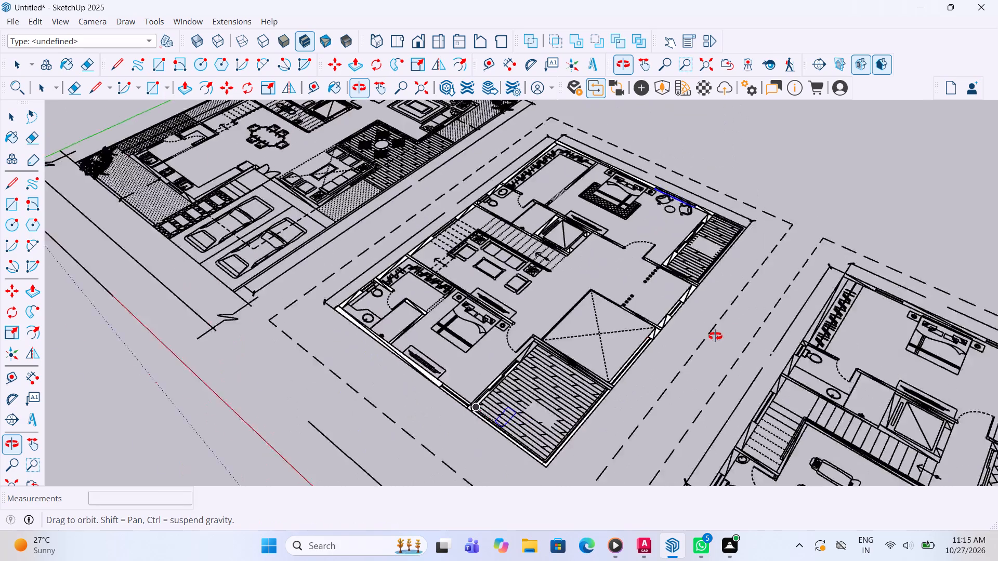
middle_drag(715, 336, 827, 309)
scroll(603, 351, up, 5)
middle_drag(591, 351, 577, 351)
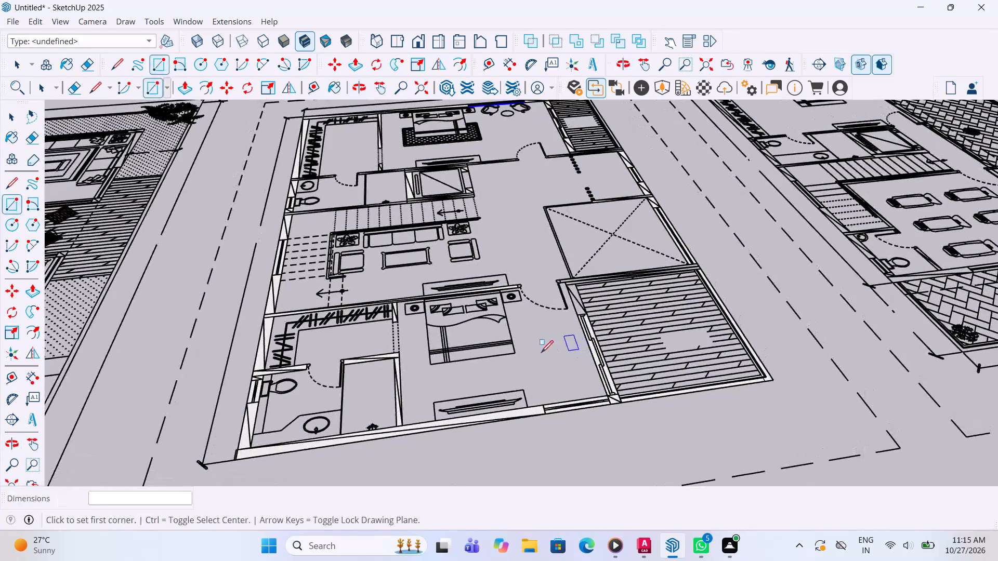
scroll(497, 367, down, 4)
scroll(684, 366, up, 3)
middle_drag(633, 414, 587, 440)
scroll(587, 440, up, 1)
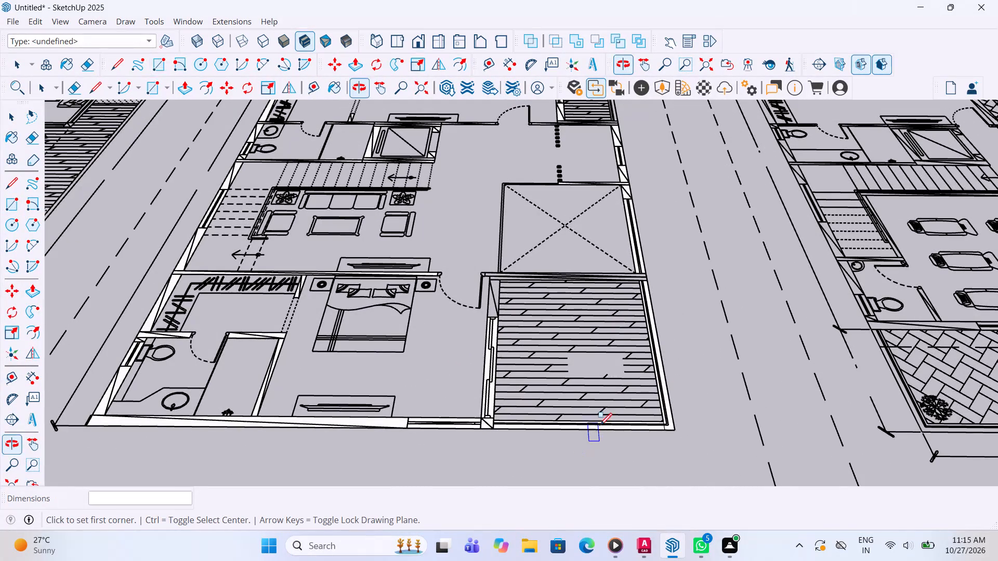
middle_drag(619, 313, 625, 397)
middle_drag(587, 280, 582, 319)
middle_click(581, 322)
middle_drag(578, 324, 564, 320)
scroll(523, 320, up, 3)
click(474, 371)
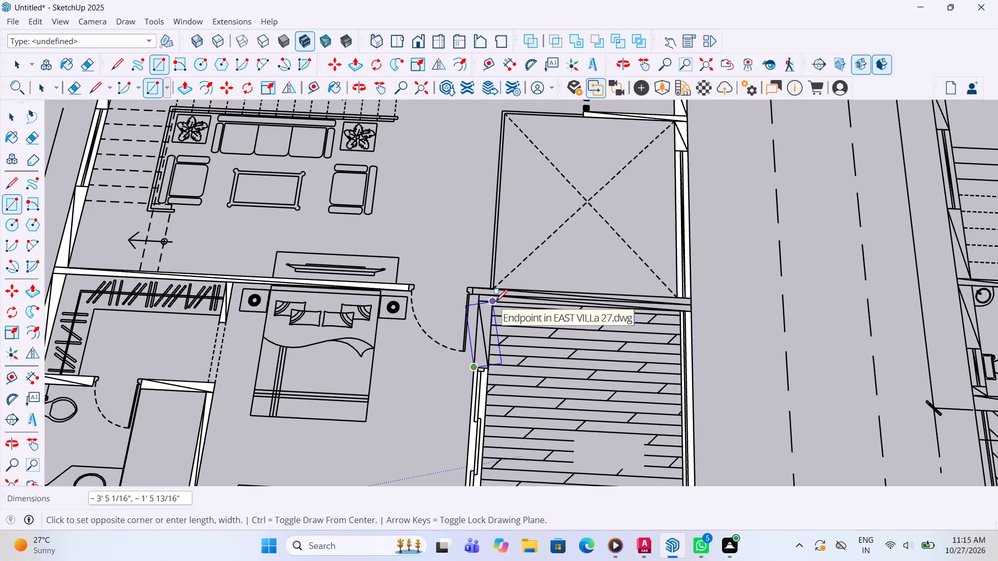
scroll(495, 303, up, 4)
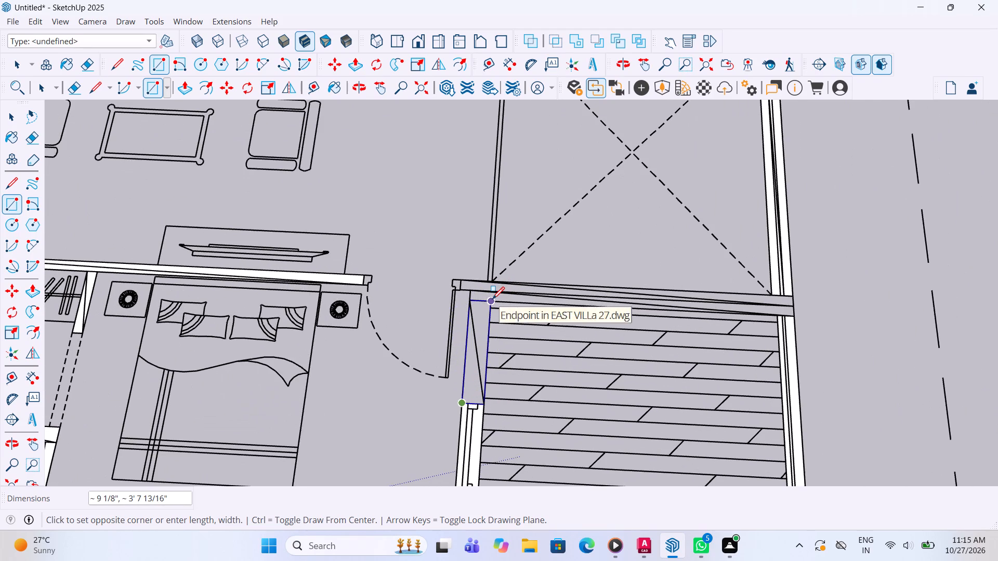
click(492, 300)
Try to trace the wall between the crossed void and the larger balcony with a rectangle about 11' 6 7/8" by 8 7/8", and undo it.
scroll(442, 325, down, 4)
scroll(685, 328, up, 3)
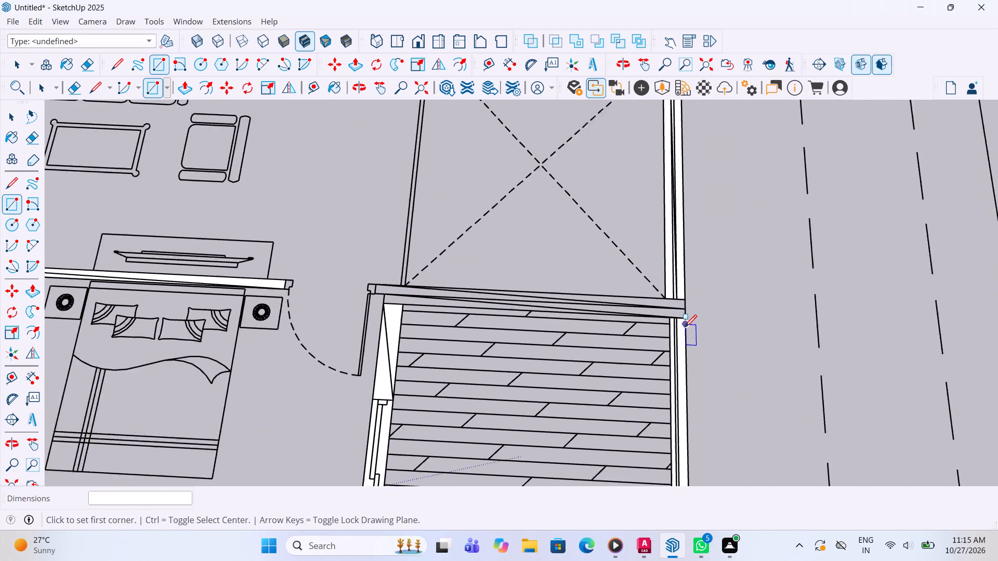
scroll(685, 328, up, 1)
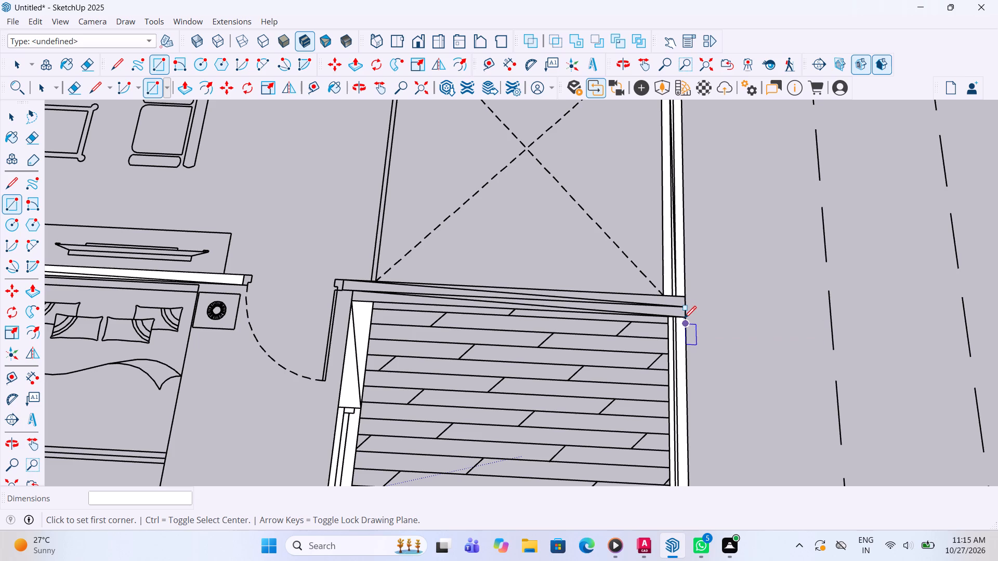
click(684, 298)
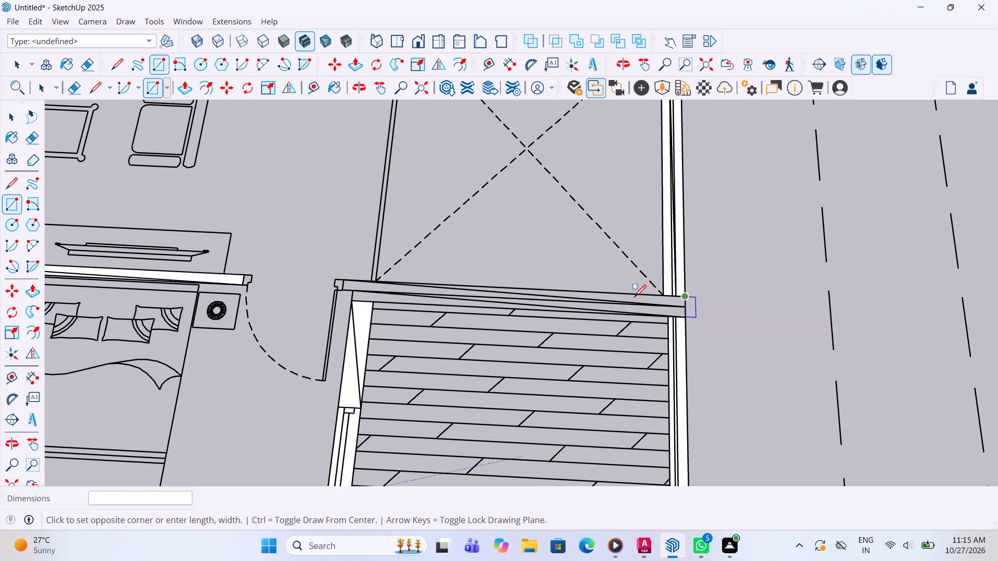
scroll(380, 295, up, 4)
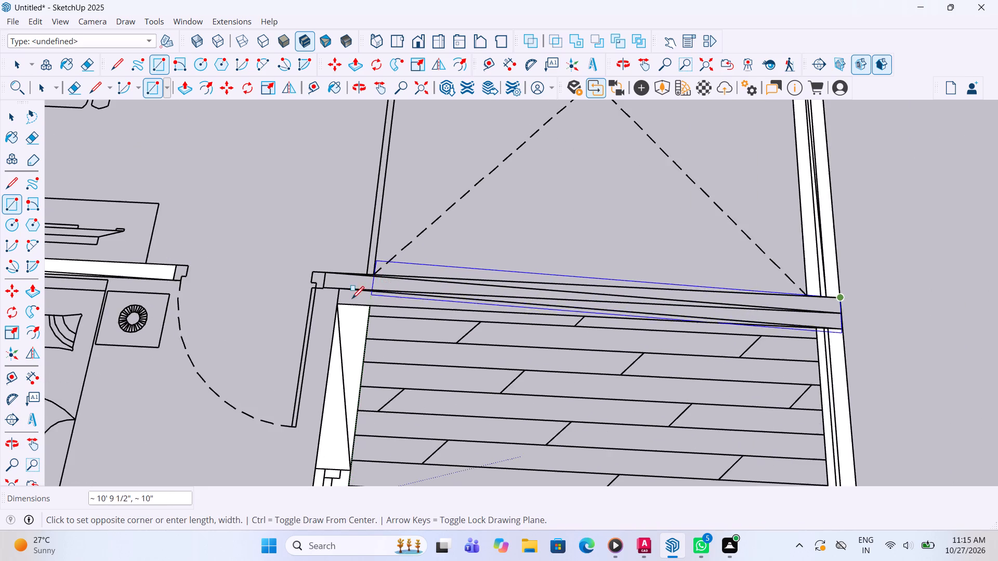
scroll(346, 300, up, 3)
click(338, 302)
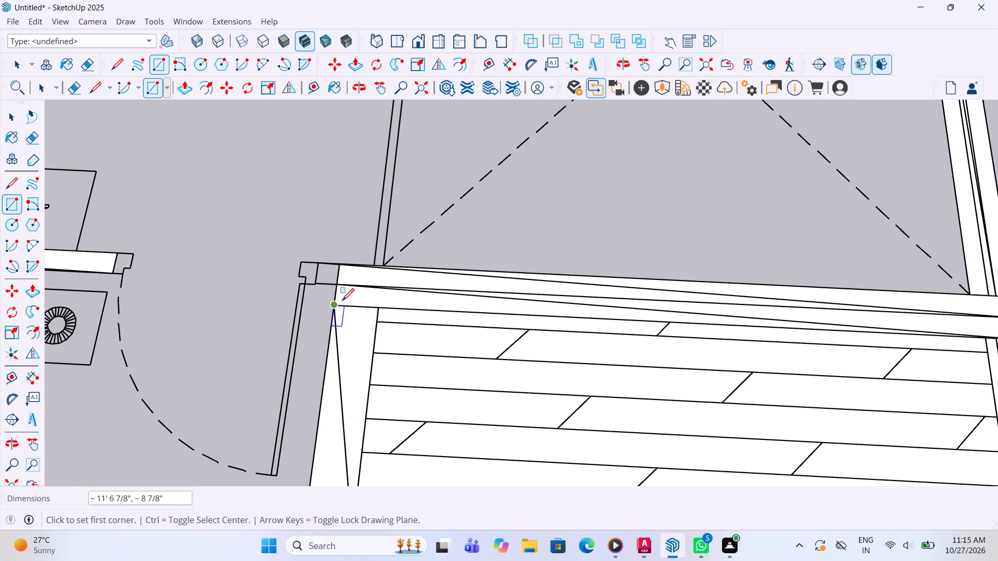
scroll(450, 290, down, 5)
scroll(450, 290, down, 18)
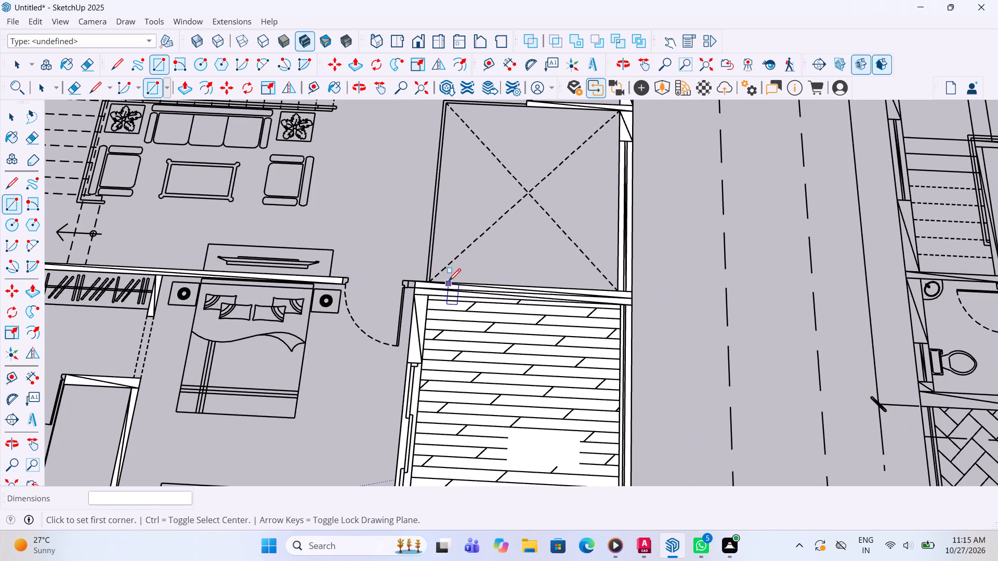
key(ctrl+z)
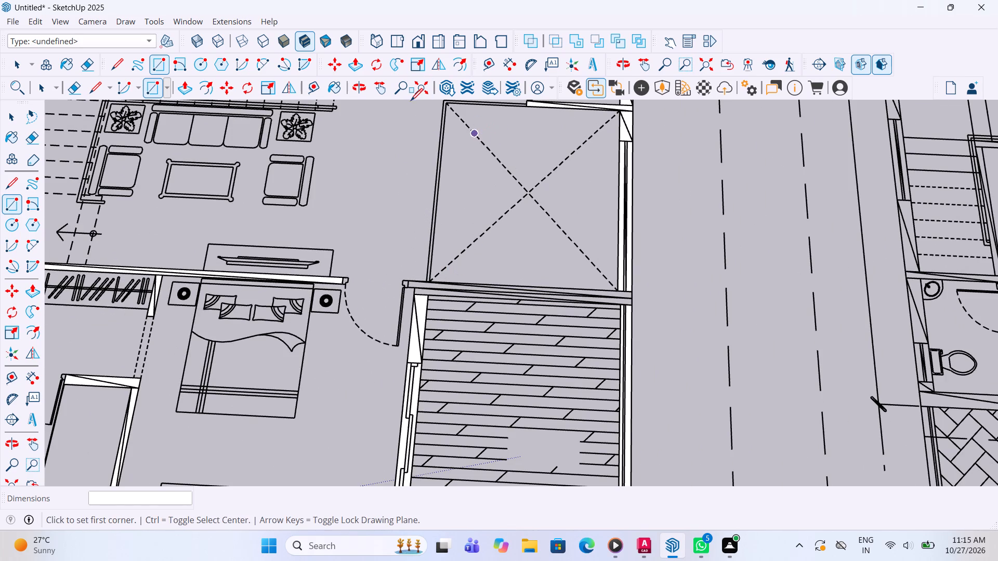
Trace the short wall stub beside the bedroom door with a rectangle about 4 7/16" by 4 7/16".
scroll(415, 156, up, 2)
scroll(399, 284, up, 1)
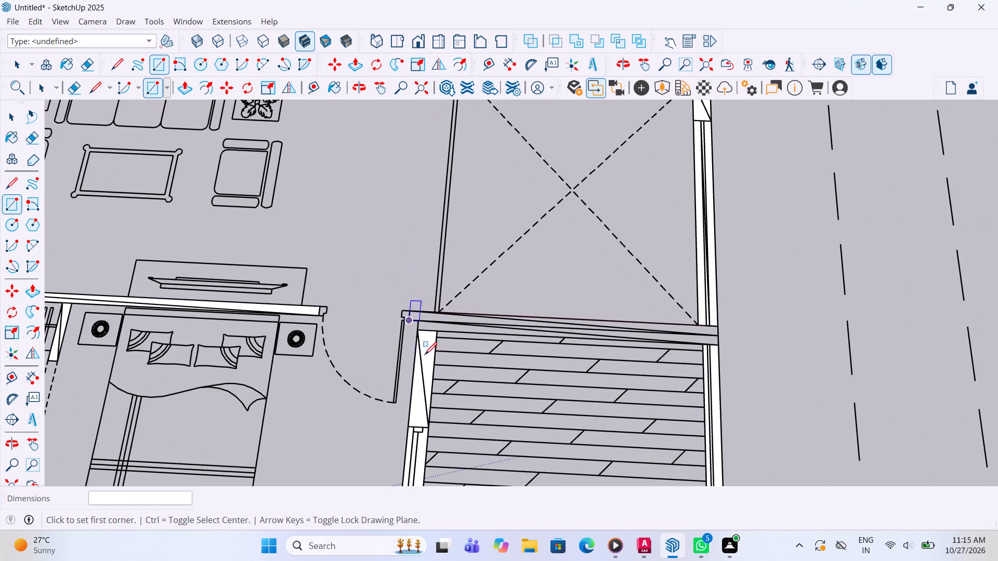
scroll(422, 362, up, 5)
scroll(404, 298, up, 3)
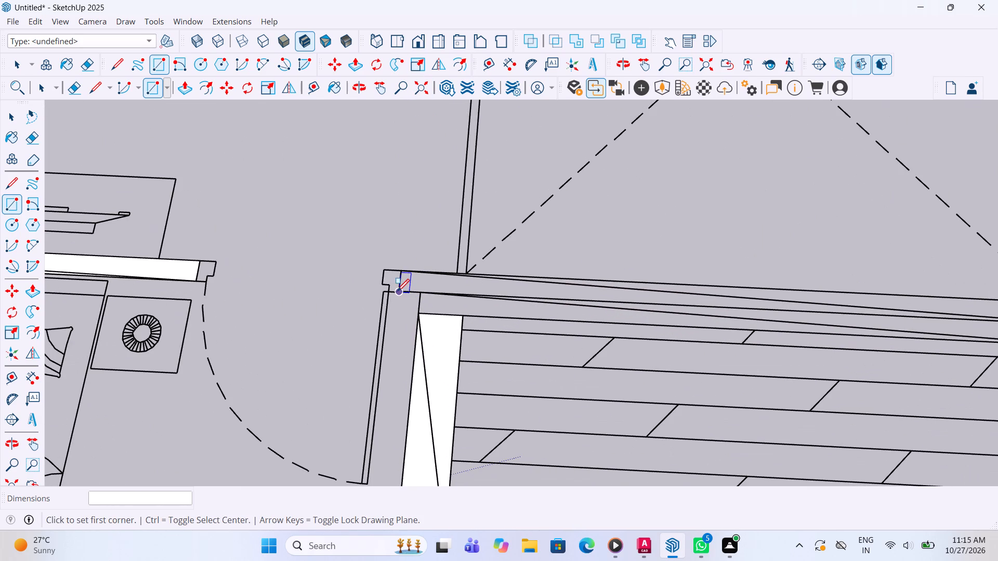
click(397, 292)
click(421, 276)
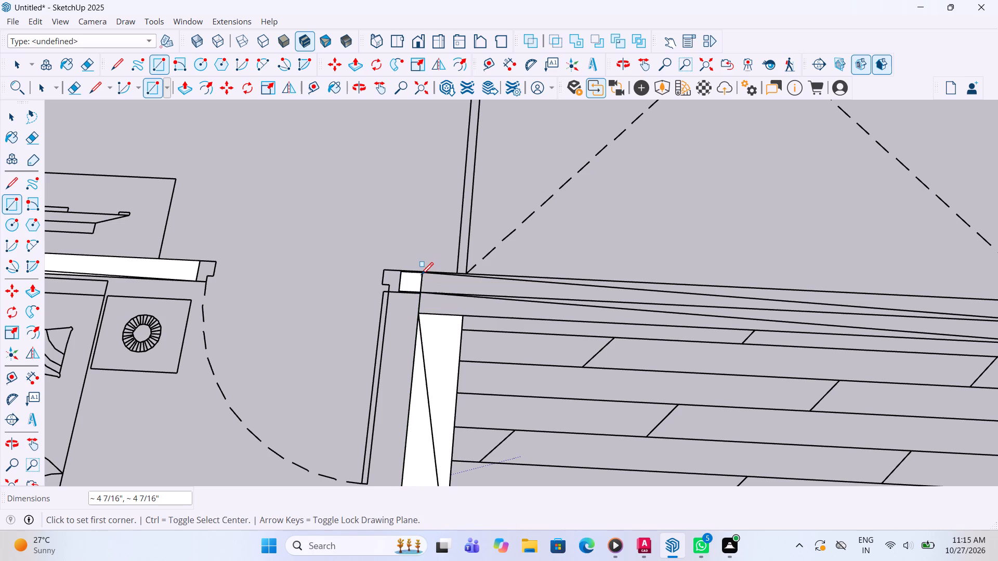
Trace the wall between the crossed void and the larger balcony, from the stub outward, with a rectangle about 11' 6 7/8" by 8 11/16".
click(419, 272)
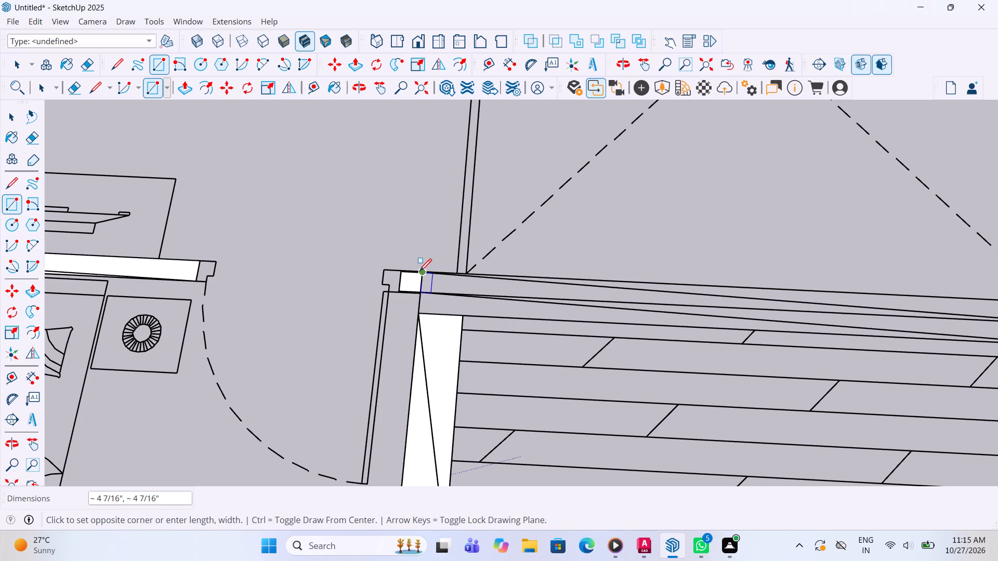
scroll(321, 277, down, 10)
scroll(656, 282, up, 5)
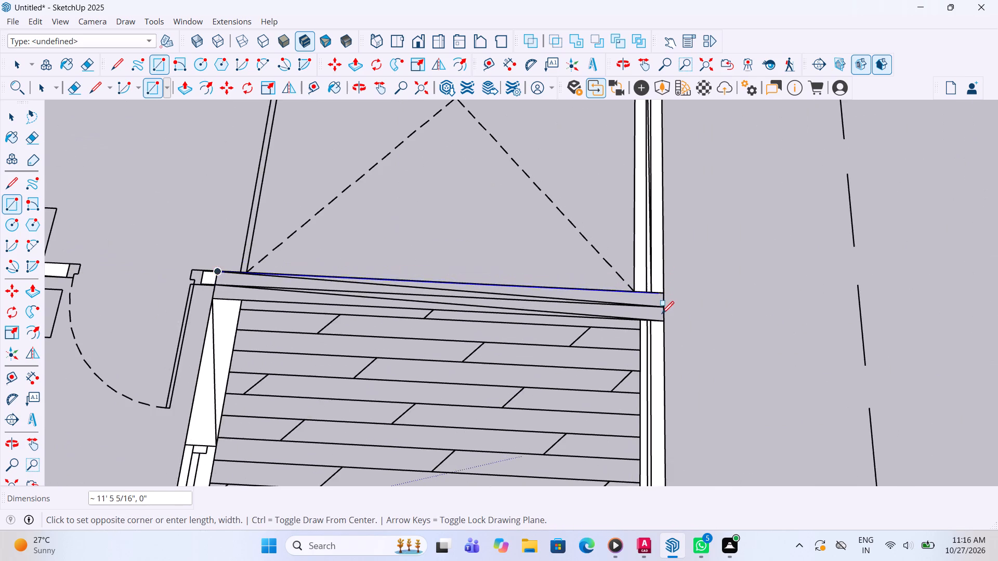
scroll(662, 318, up, 7)
click(662, 321)
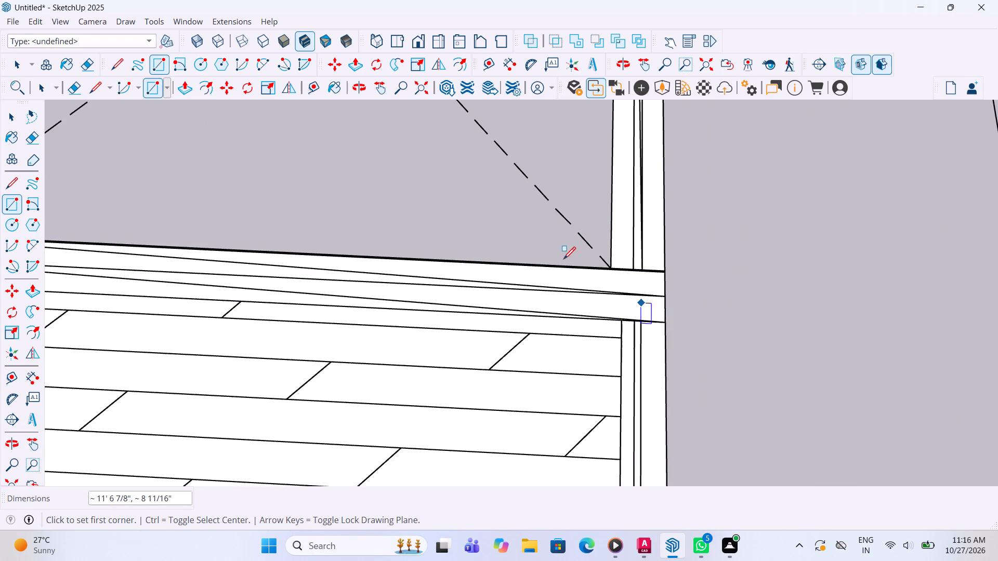
Delete the unwanted face covering the larger balcony's floor.
scroll(561, 260, down, 11)
key(space)
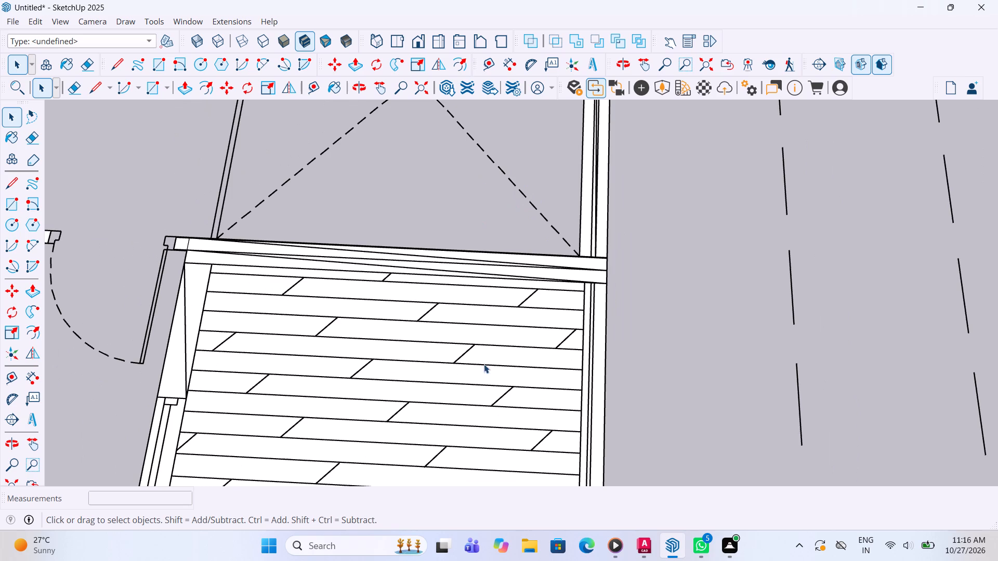
click(456, 331)
key(Delete)
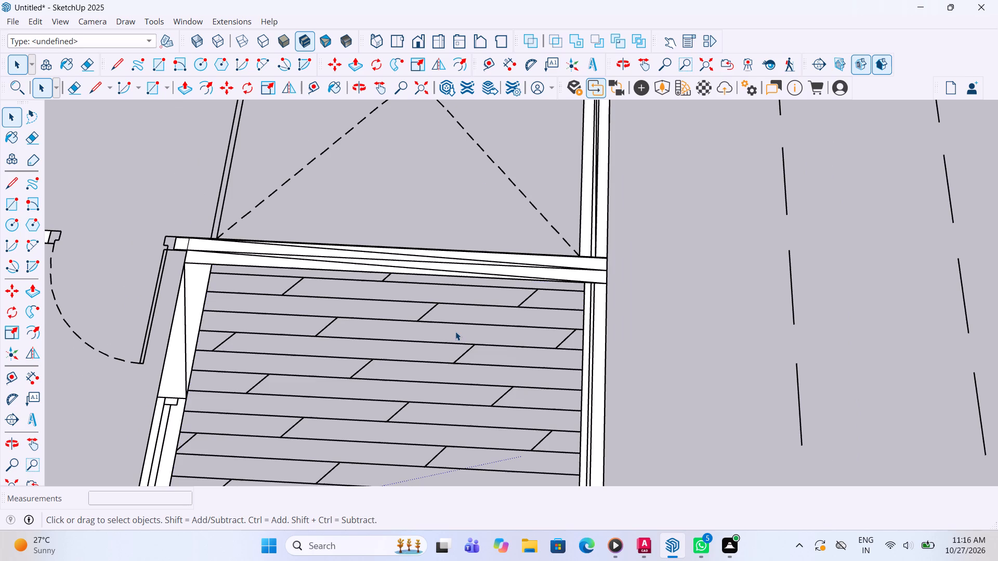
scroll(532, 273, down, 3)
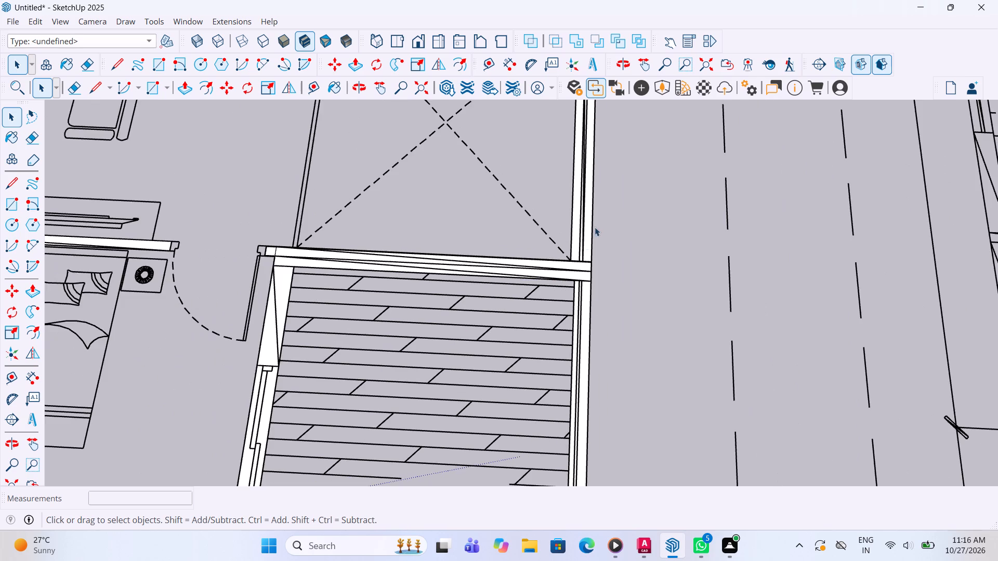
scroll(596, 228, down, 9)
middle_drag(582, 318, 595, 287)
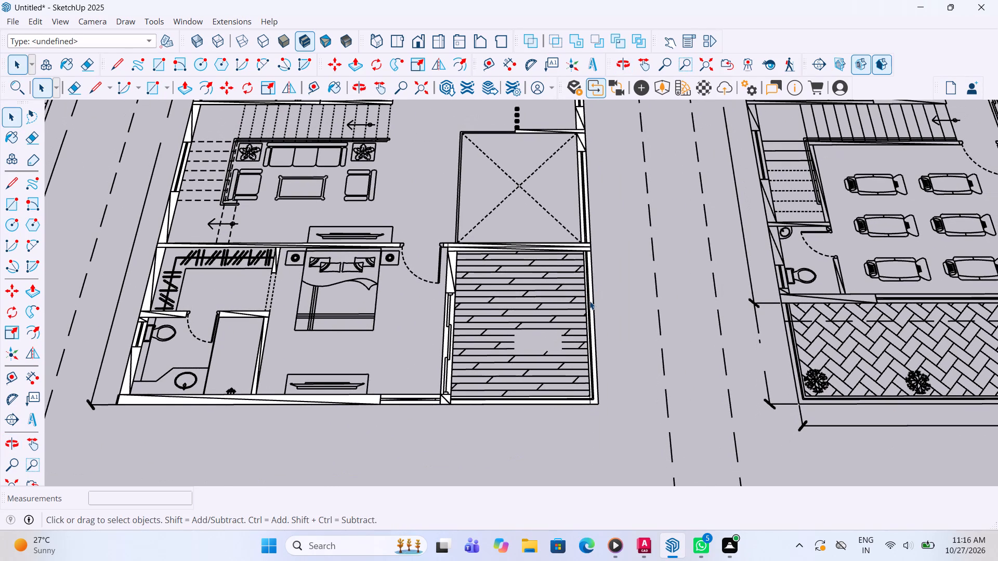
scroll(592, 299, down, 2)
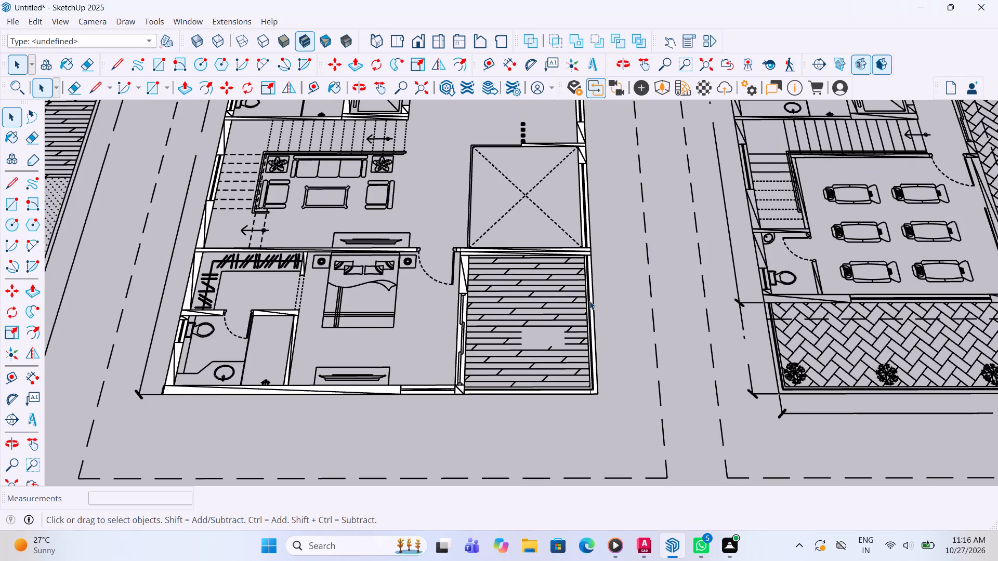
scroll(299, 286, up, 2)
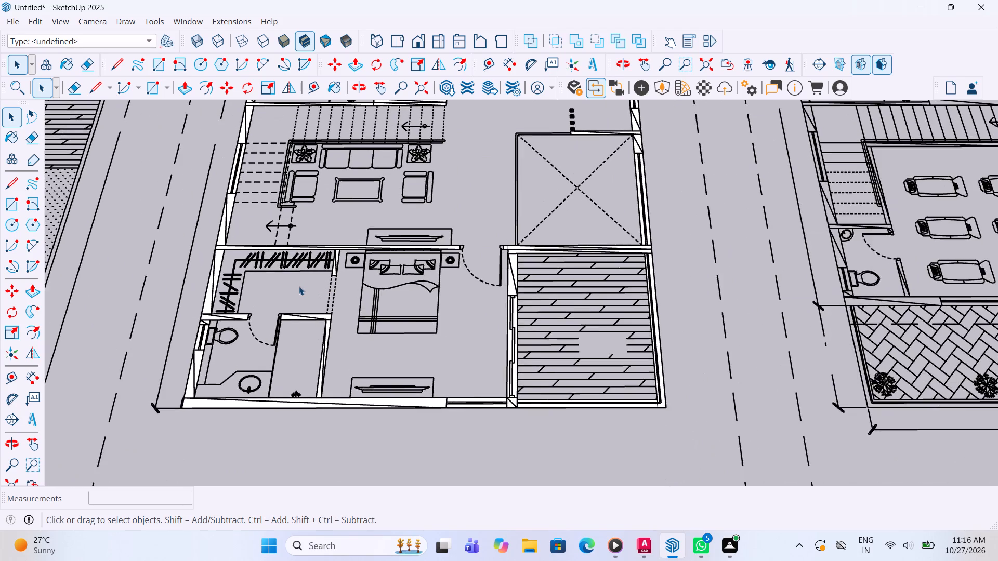
Inspect the traced walls, openings and balcony edges across the whole middle floor plan.
scroll(299, 286, up, 2)
scroll(323, 360, down, 5)
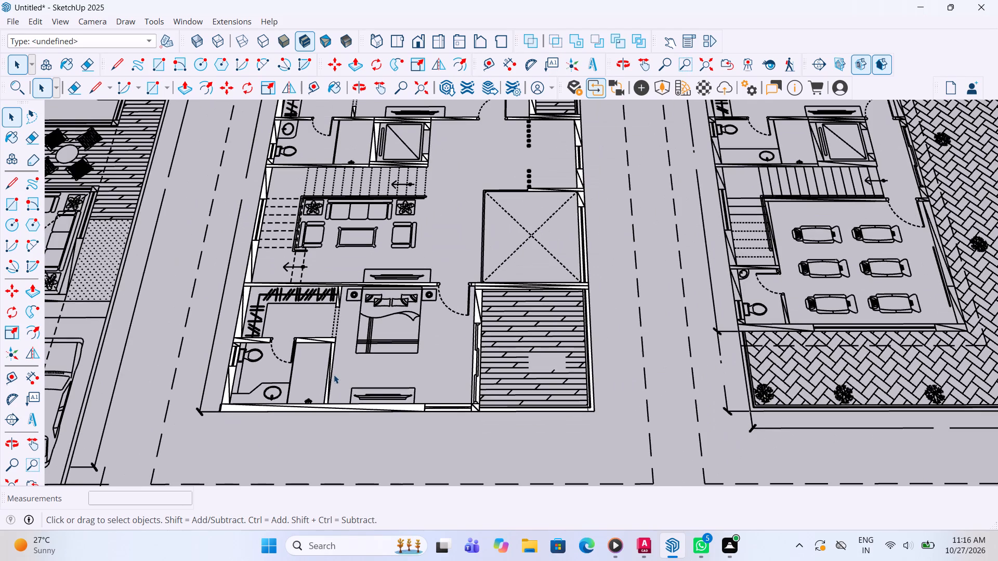
scroll(380, 390, down, 4)
scroll(354, 221, up, 3)
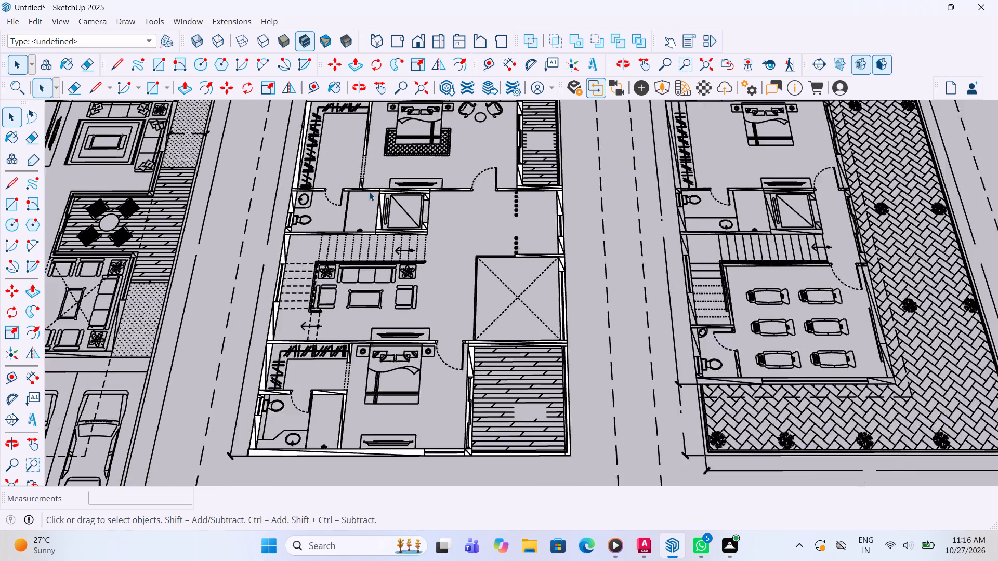
scroll(369, 192, up, 8)
scroll(374, 209, down, 5)
scroll(685, 364, up, 1)
scroll(549, 389, down, 2)
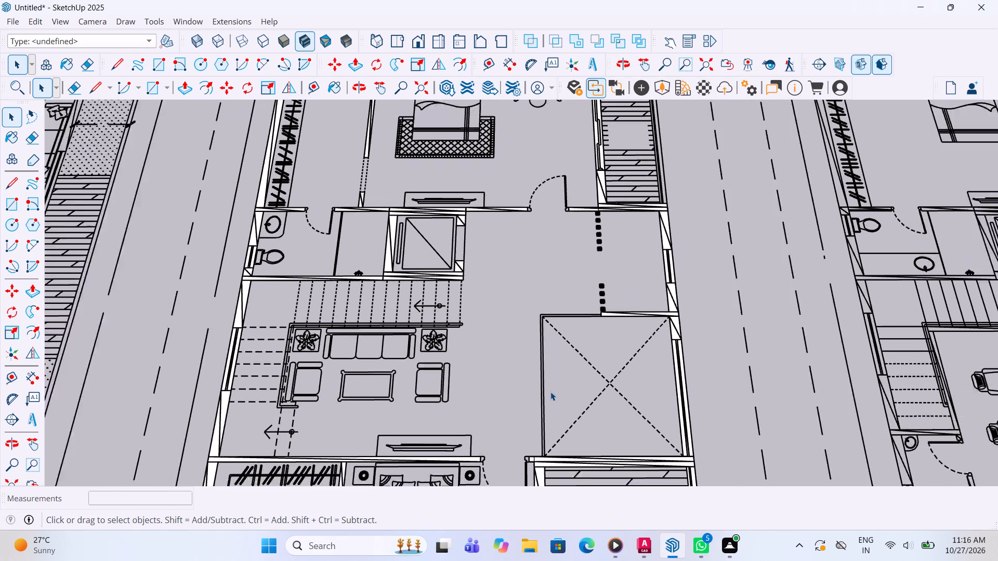
scroll(550, 392, down, 3)
scroll(636, 176, up, 6)
scroll(560, 301, down, 3)
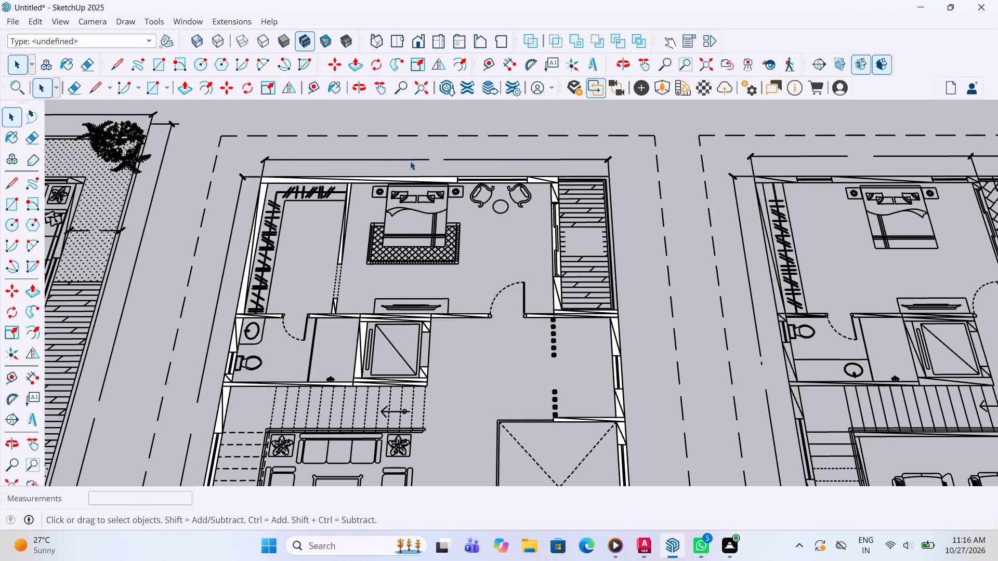
scroll(335, 161, up, 4)
scroll(458, 268, up, 1)
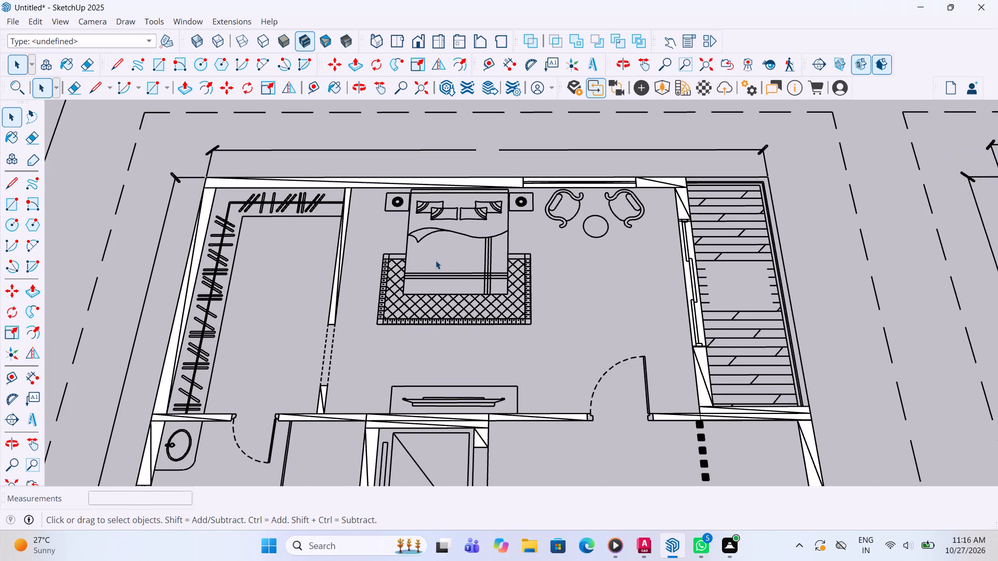
scroll(415, 260, down, 2)
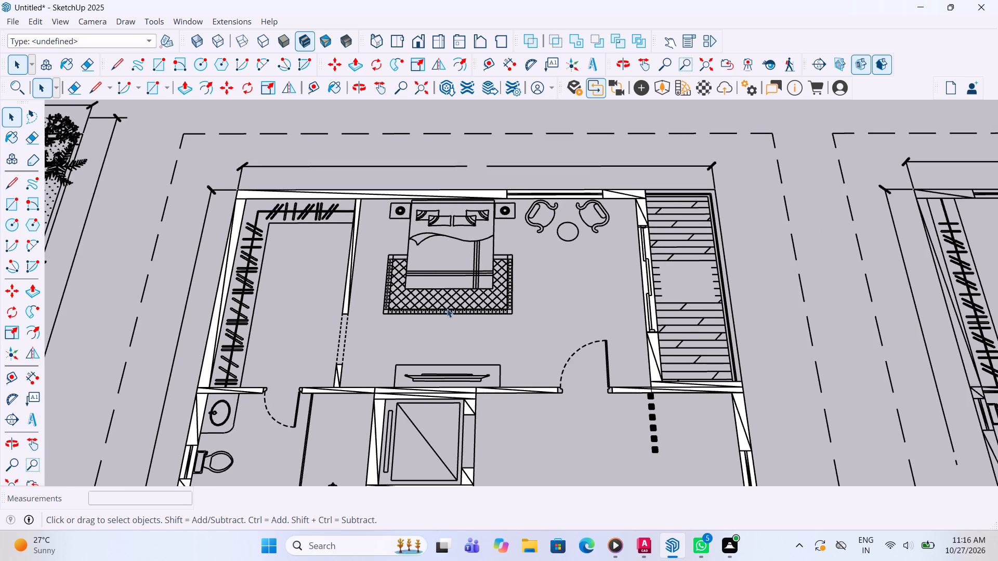
scroll(444, 294, down, 5)
scroll(438, 244, down, 12)
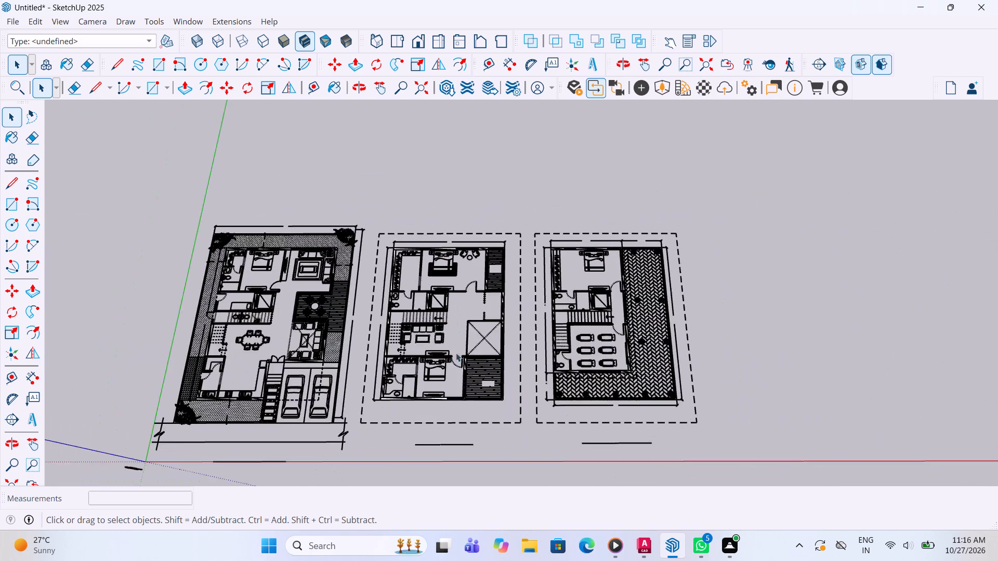
Group the long outer wall face that runs along the bathroom and bedroom beside the window opening.
scroll(447, 353, up, 1)
middle_drag(443, 341, 437, 289)
scroll(437, 304, up, 1)
scroll(405, 435, up, 5)
scroll(357, 402, up, 6)
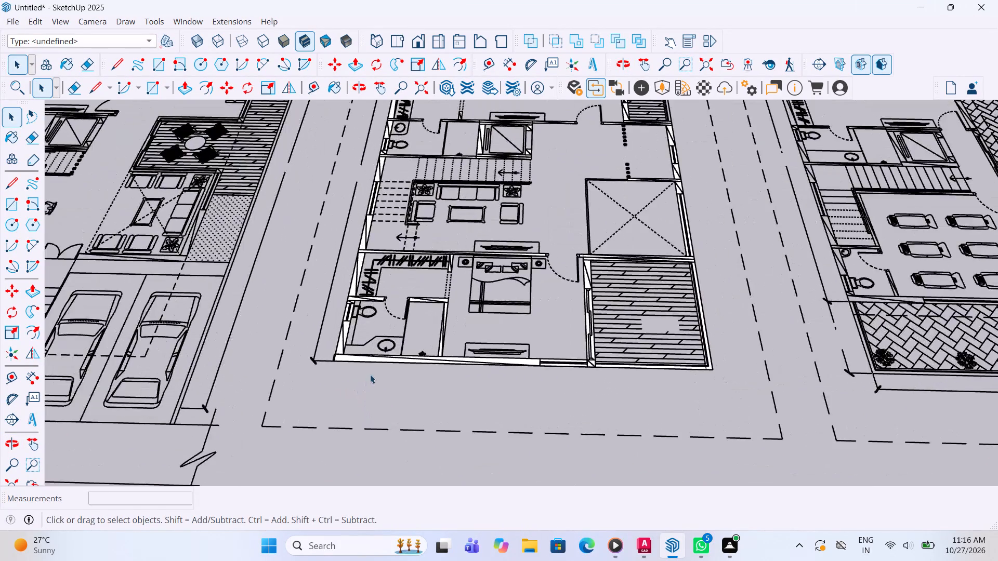
scroll(370, 375, up, 14)
click(364, 329)
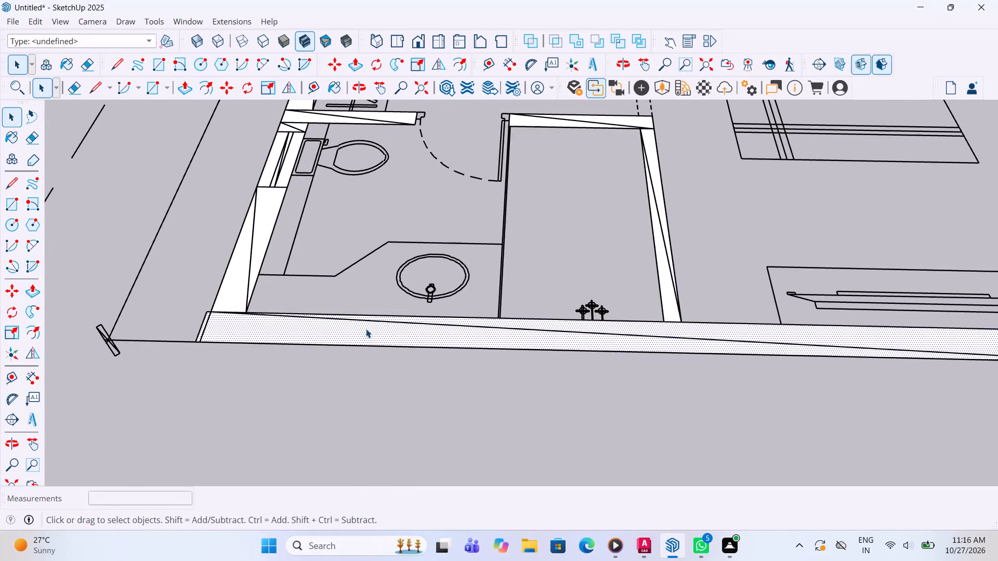
right_click(366, 329)
click(419, 415)
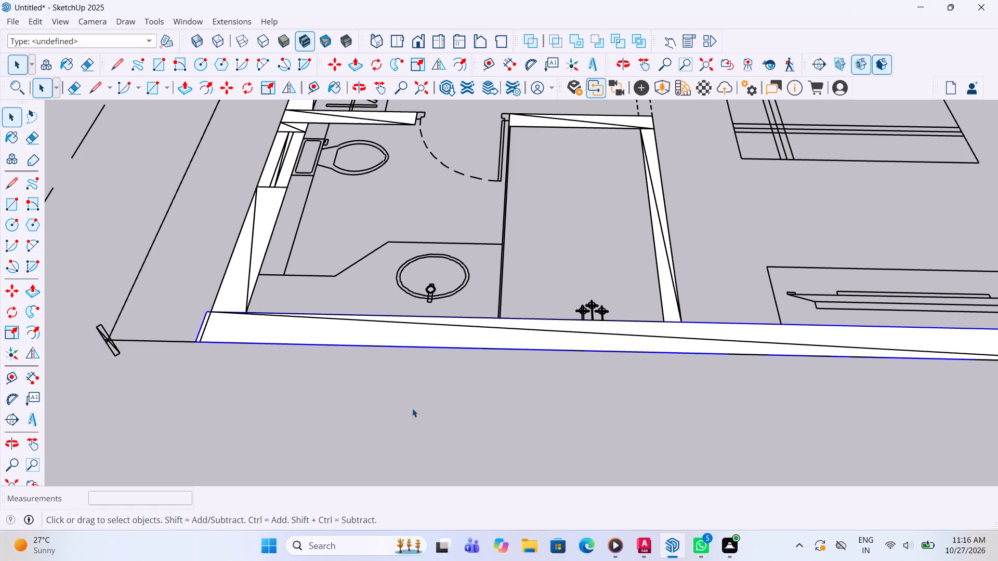
Group the short side wall face beside the bathroom basin, between the outer corner and the bathroom window.
click(229, 277)
right_click(229, 277)
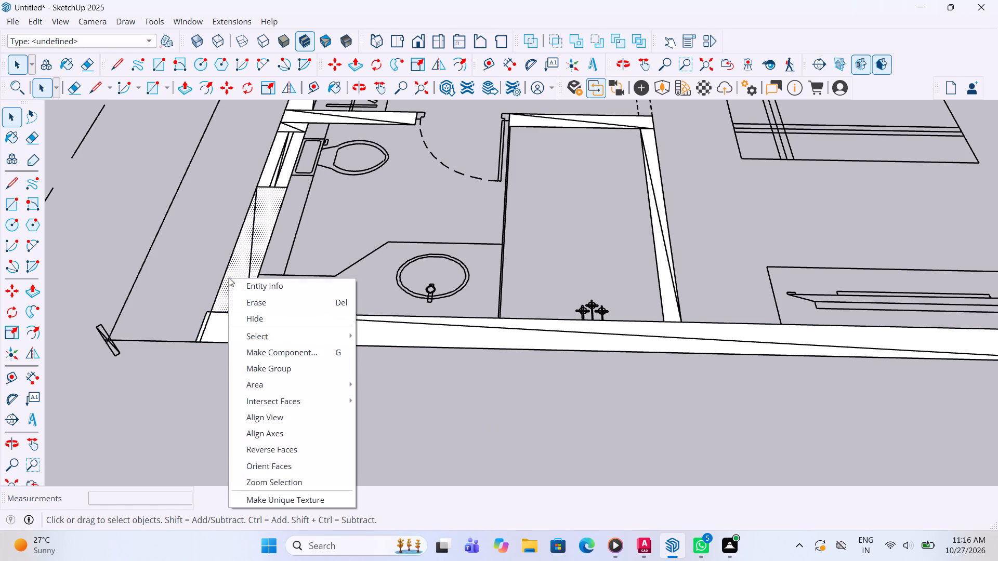
click(313, 369)
Group the window opening face in the bedroom's outer wall.
scroll(301, 415, down, 7)
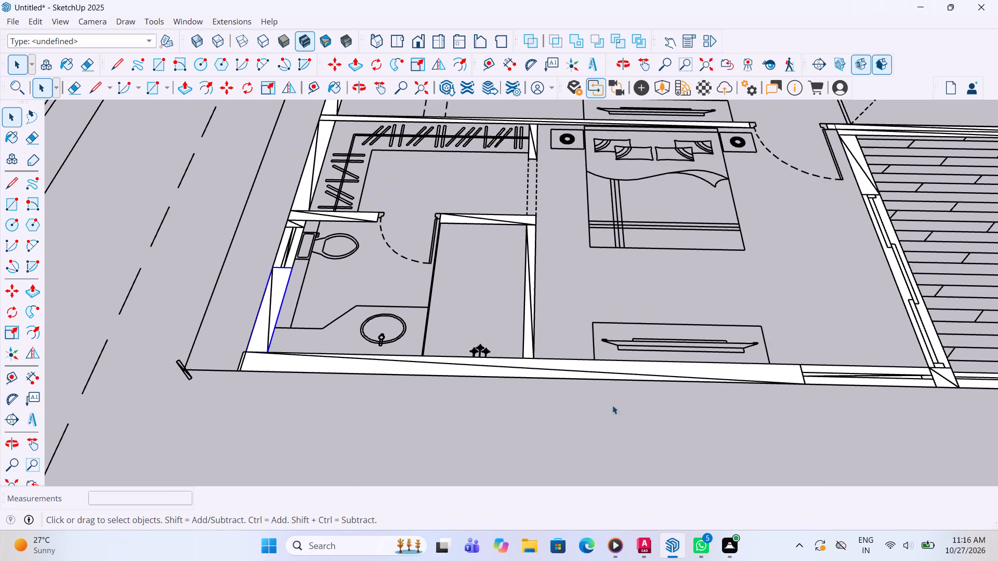
scroll(887, 374, up, 3)
click(848, 366)
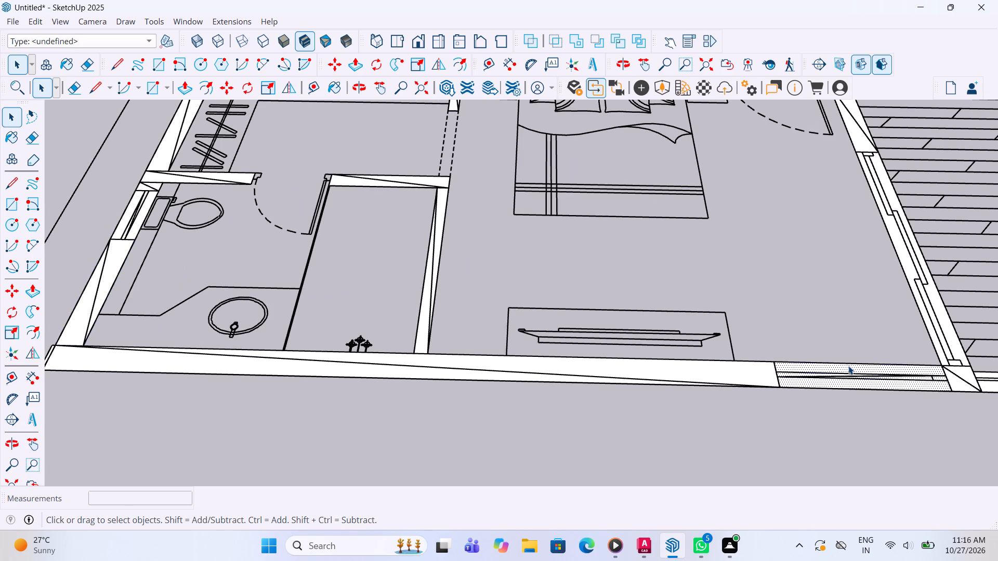
right_click(847, 366)
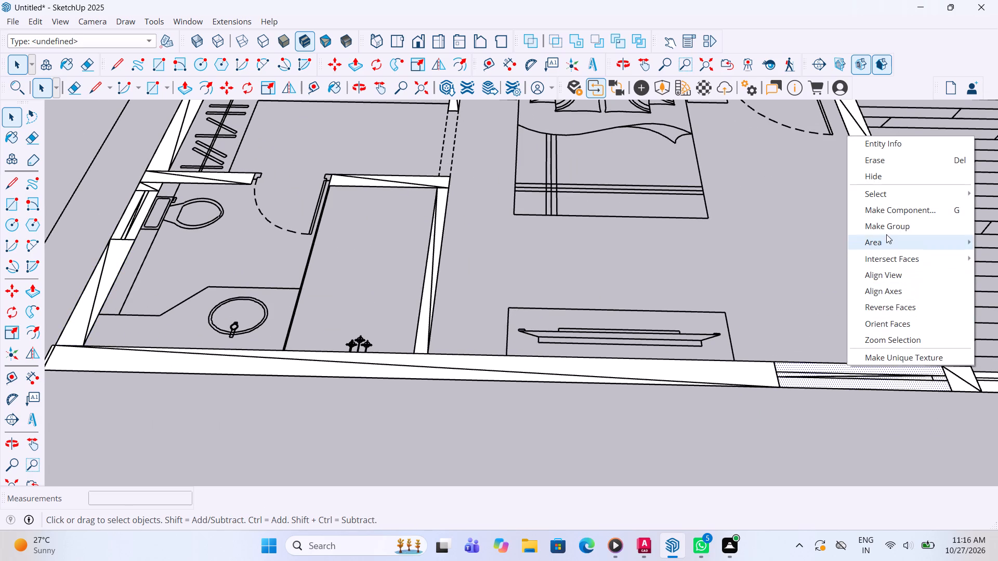
click(886, 228)
scroll(384, 464, down, 4)
scroll(408, 386, down, 7)
scroll(394, 334, down, 6)
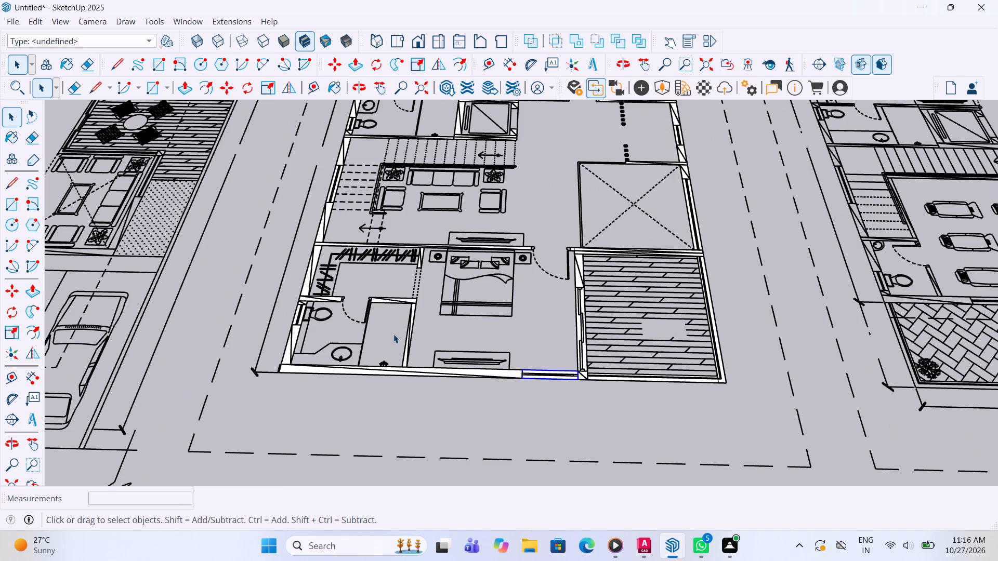
middle_drag(400, 359, 410, 343)
click(185, 327)
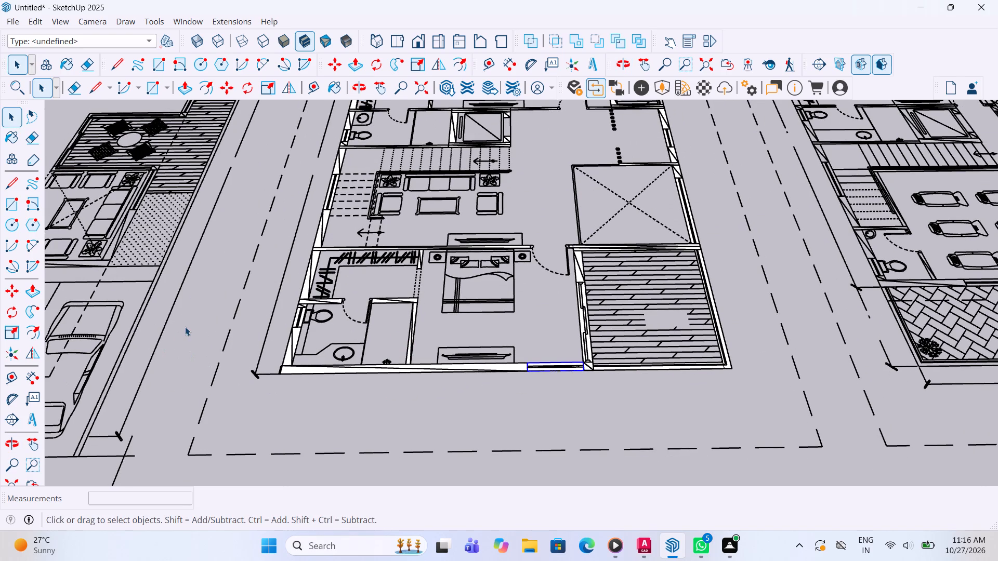
Group the square column face between the bedroom window opening and the larger balcony.
scroll(595, 380, up, 4)
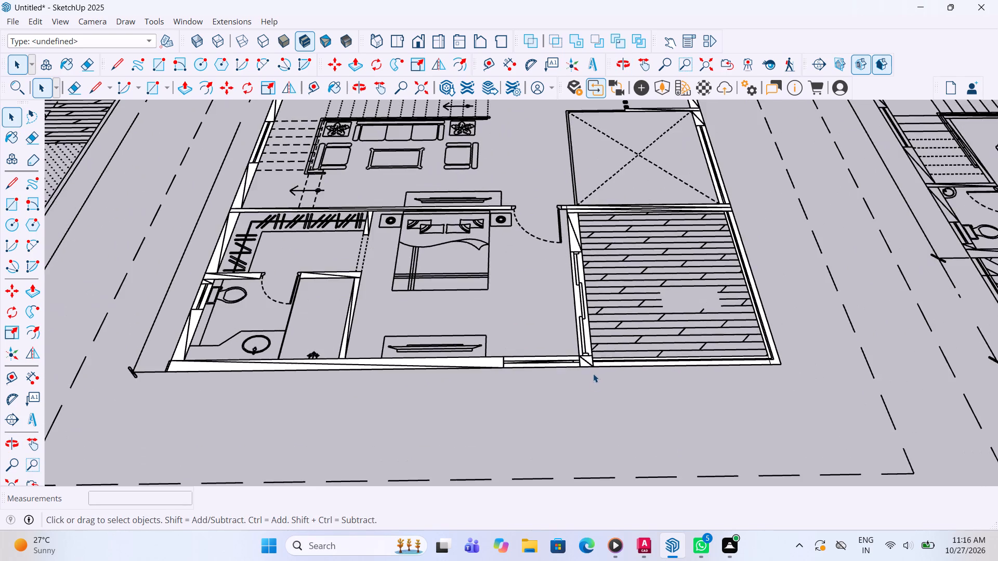
scroll(582, 356, up, 10)
click(580, 368)
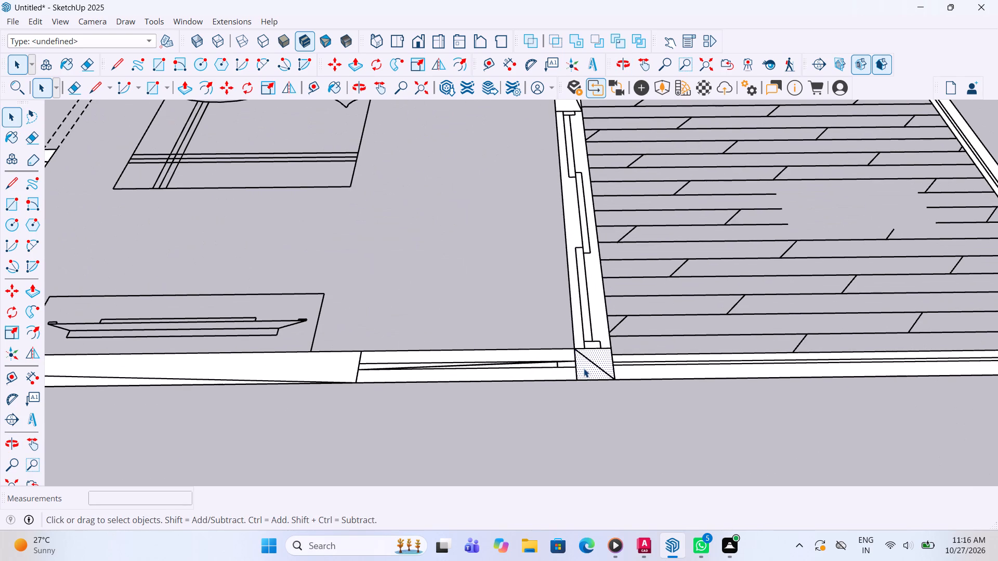
right_click(584, 368)
click(647, 224)
click(573, 455)
Inside its group, extrude the square column beside the larger balcony upward by 11'.
scroll(566, 443, down, 2)
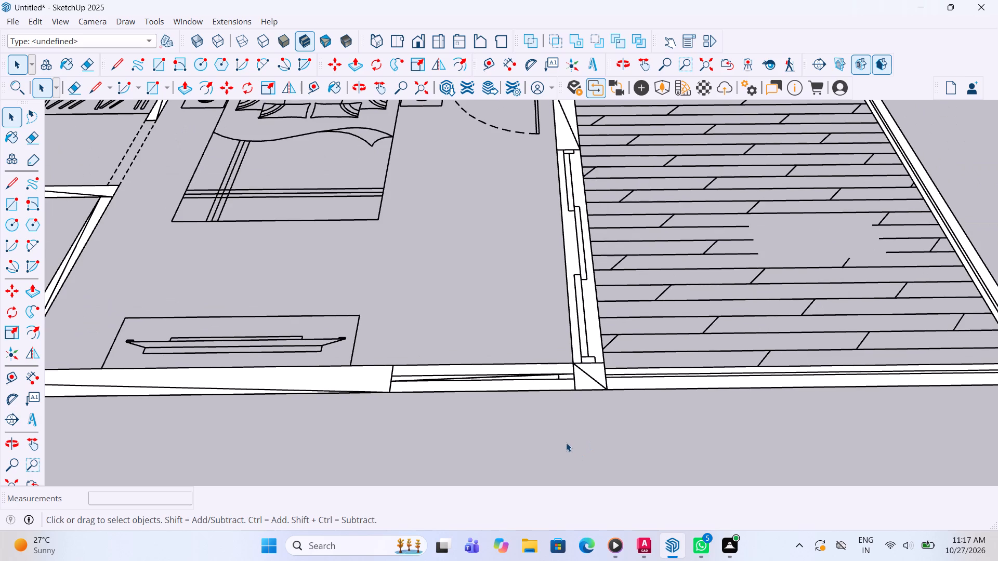
middle_drag(592, 442, 568, 431)
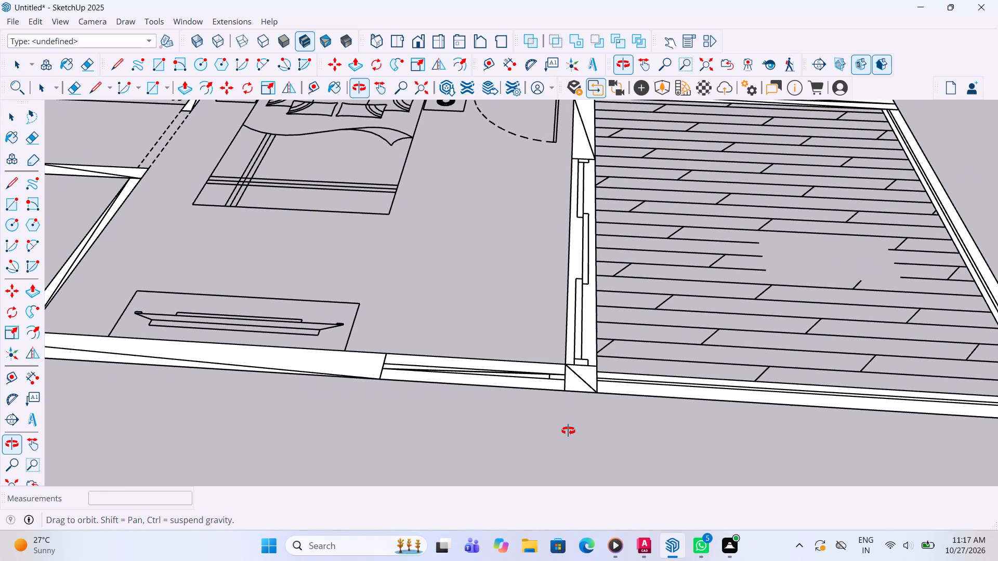
middle_drag(568, 431, 566, 440)
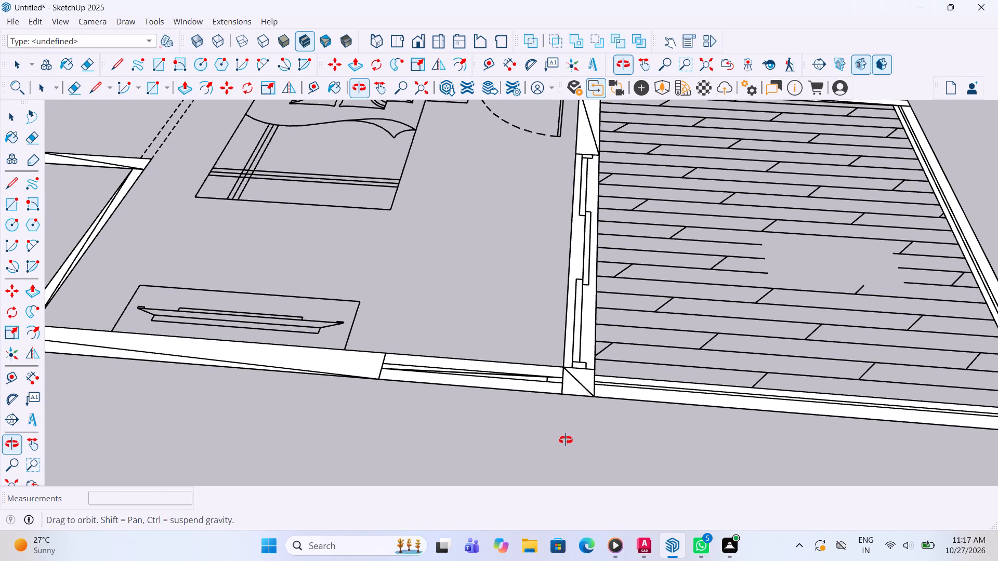
middle_drag(566, 440, 566, 446)
scroll(575, 399, up, 2)
double_click(571, 383)
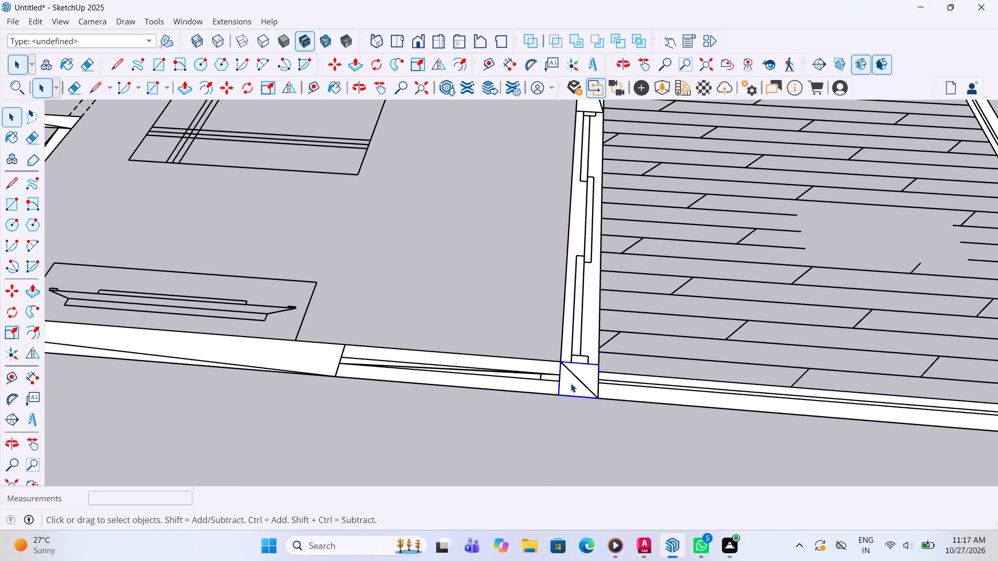
key(p)
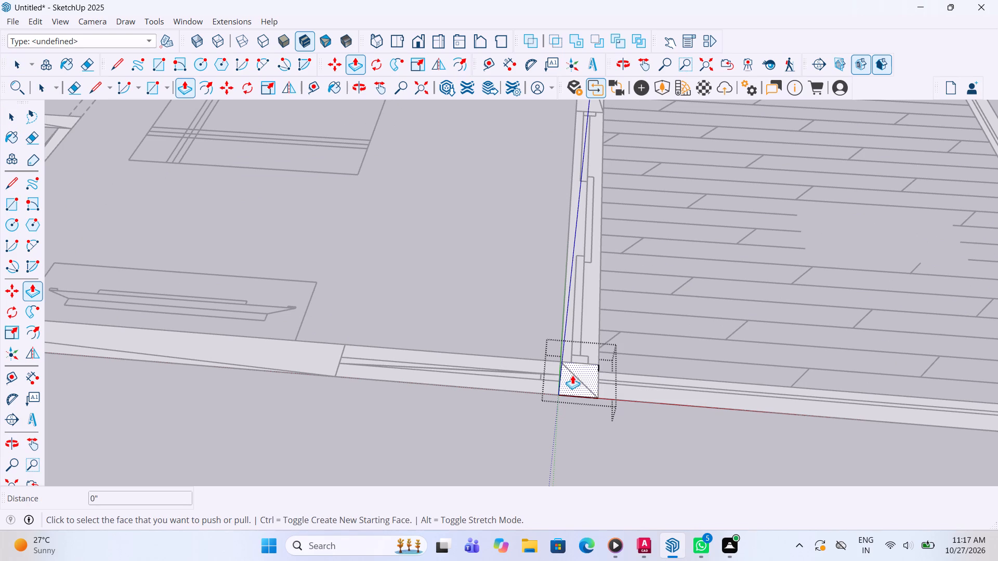
click(572, 381)
text(11')
key(Return)
scroll(611, 192, down, 4)
key(space)
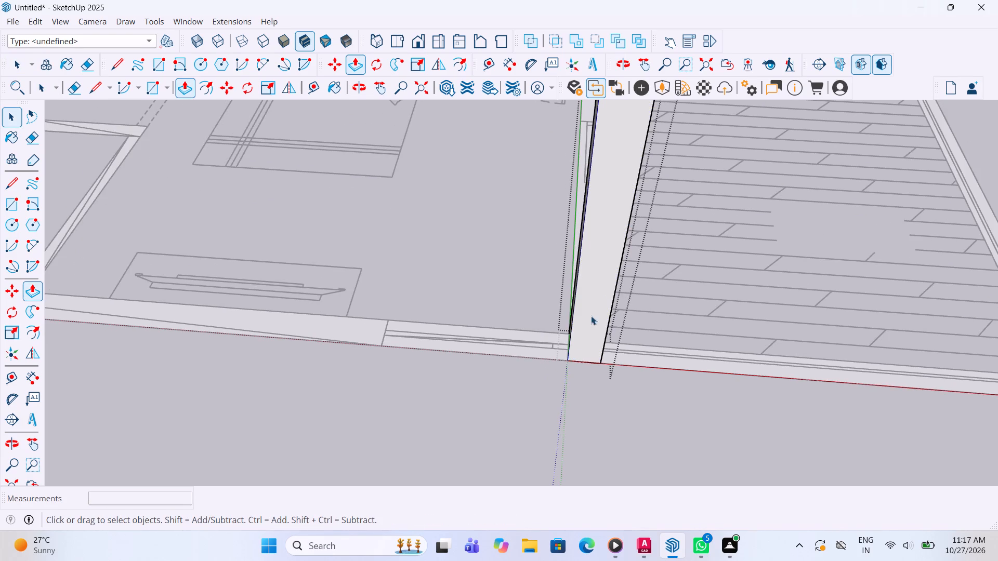
click(530, 384)
Inside its group, extrude the bedroom window opening face 11', level with the top of the adjacent column.
scroll(531, 383, down, 6)
middle_drag(590, 344, 622, 318)
scroll(556, 353, up, 7)
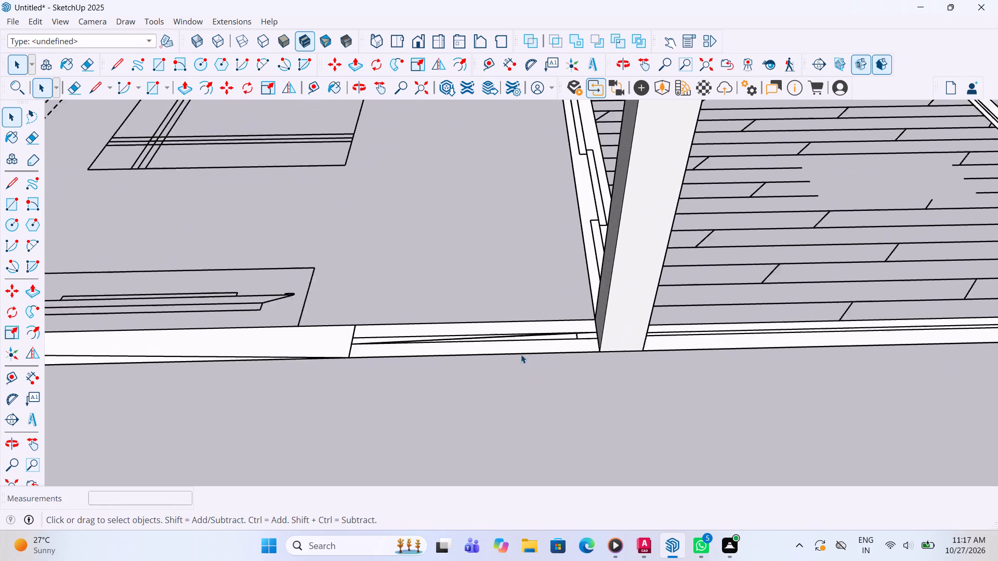
scroll(521, 354, up, 1)
click(514, 344)
double_click(514, 344)
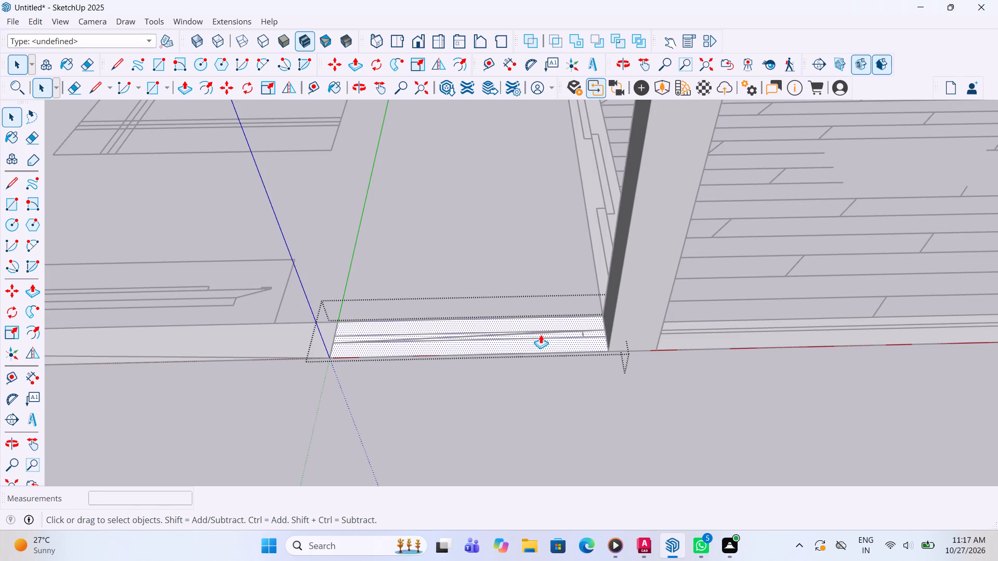
key(p)
click(542, 343)
scroll(551, 289, down, 11)
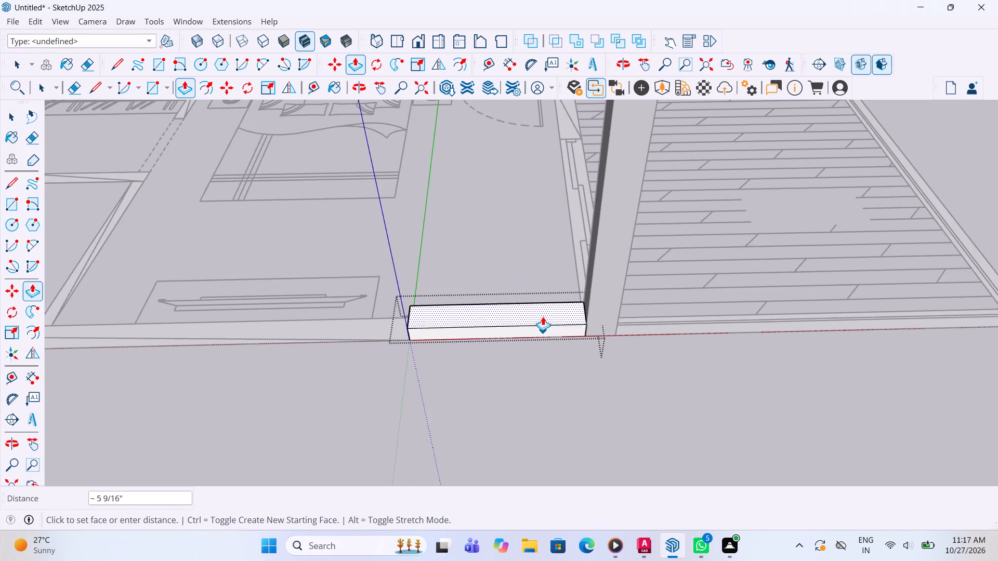
scroll(543, 316, down, 10)
scroll(570, 217, down, 4)
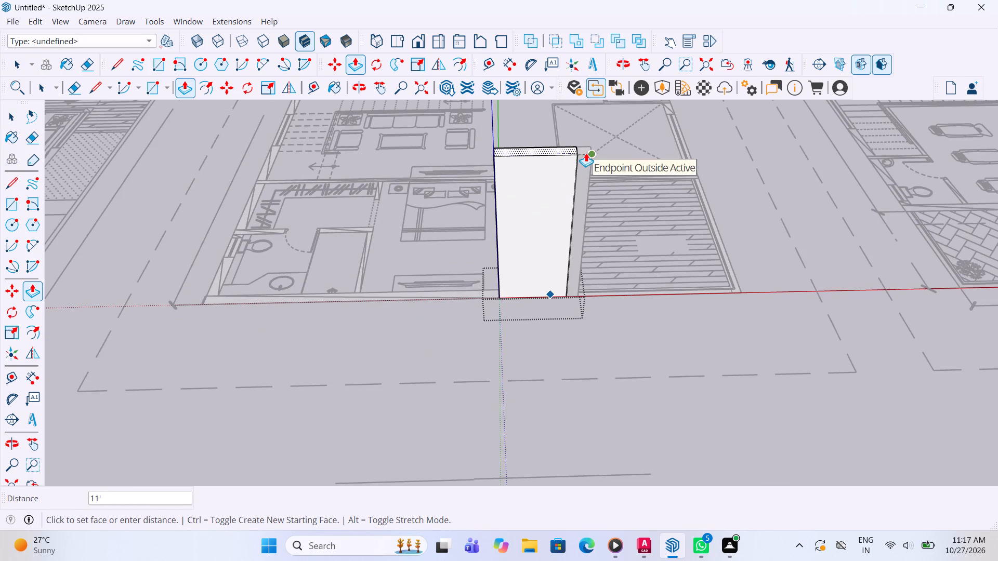
click(586, 153)
key(space)
click(493, 351)
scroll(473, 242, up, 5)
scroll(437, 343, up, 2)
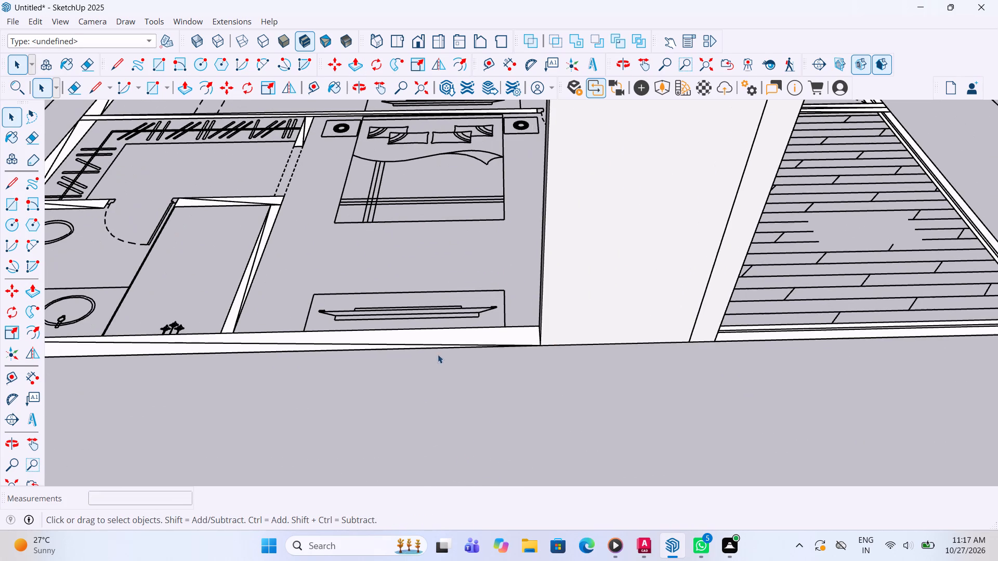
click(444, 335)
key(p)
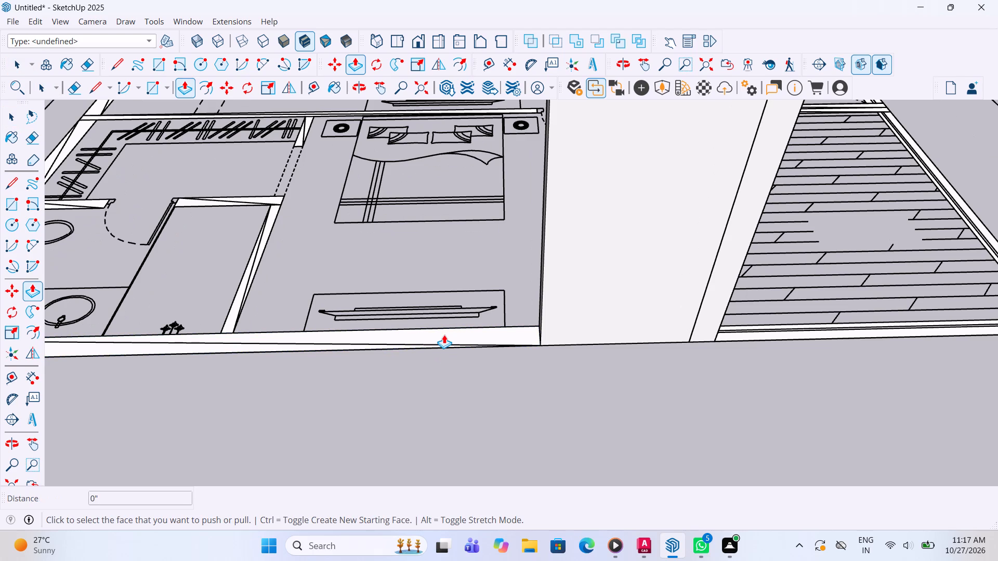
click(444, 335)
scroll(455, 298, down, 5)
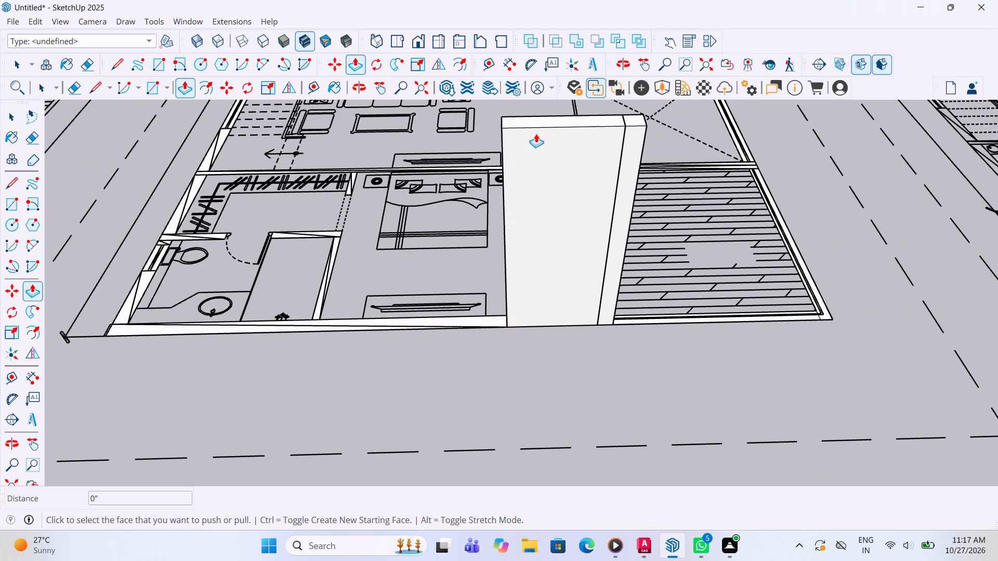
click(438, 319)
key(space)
Inside its group, extrude the long outer wall face running from the window opening past the bathroom 11', level with the adjacent block.
double_click(457, 320)
key(p)
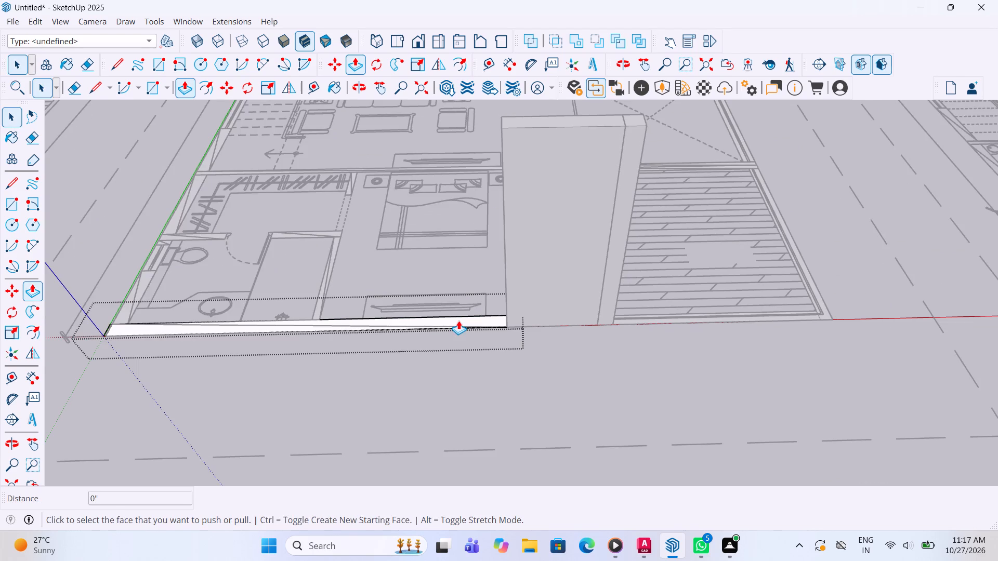
click(463, 321)
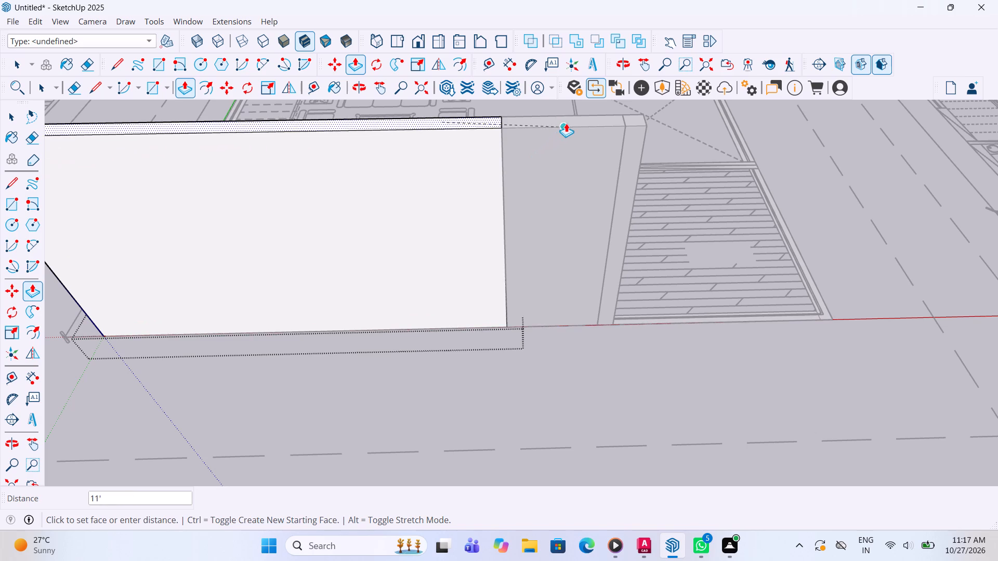
click(566, 123)
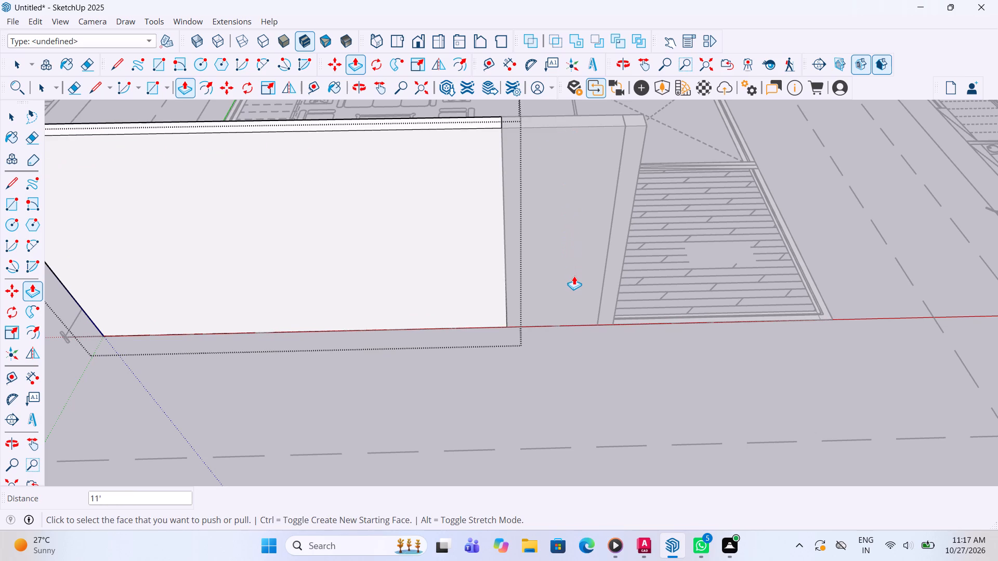
key(space)
click(579, 363)
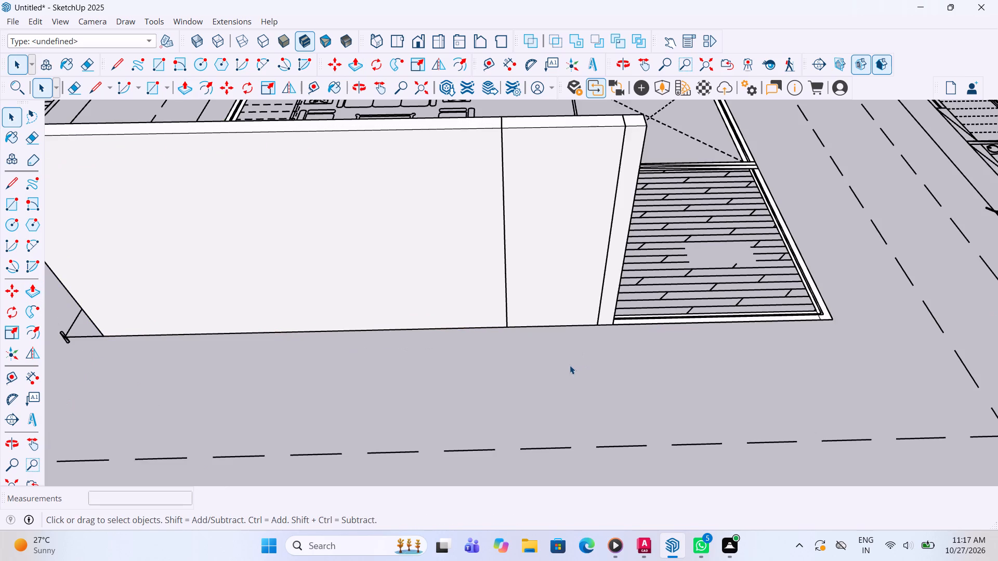
Inside its group, extrude the side wall face between the bathroom's outer corner and the bathroom window opening upward by 11'.
scroll(569, 379, down, 6)
middle_drag(465, 377, 544, 369)
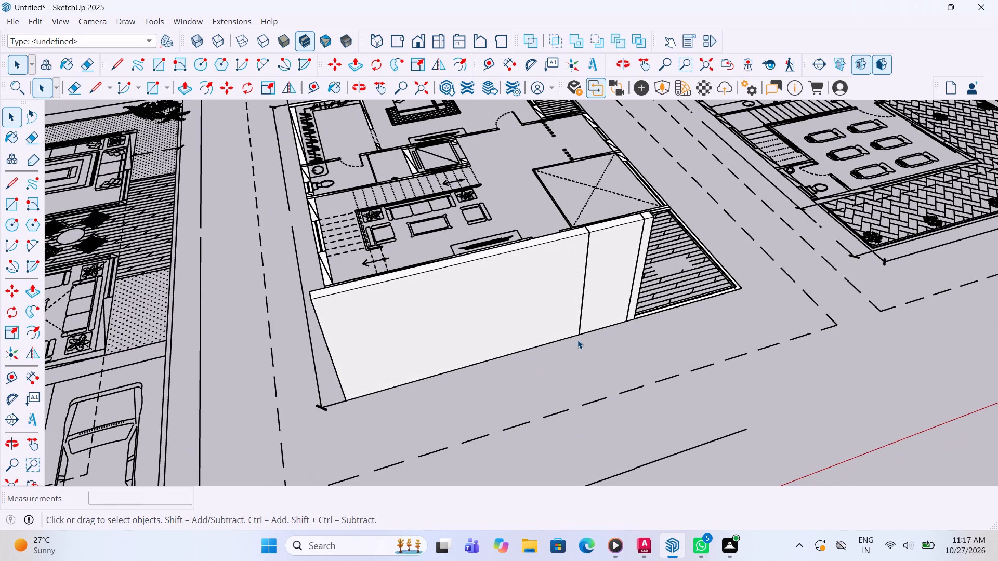
scroll(597, 336, down, 5)
middle_drag(514, 351, 757, 318)
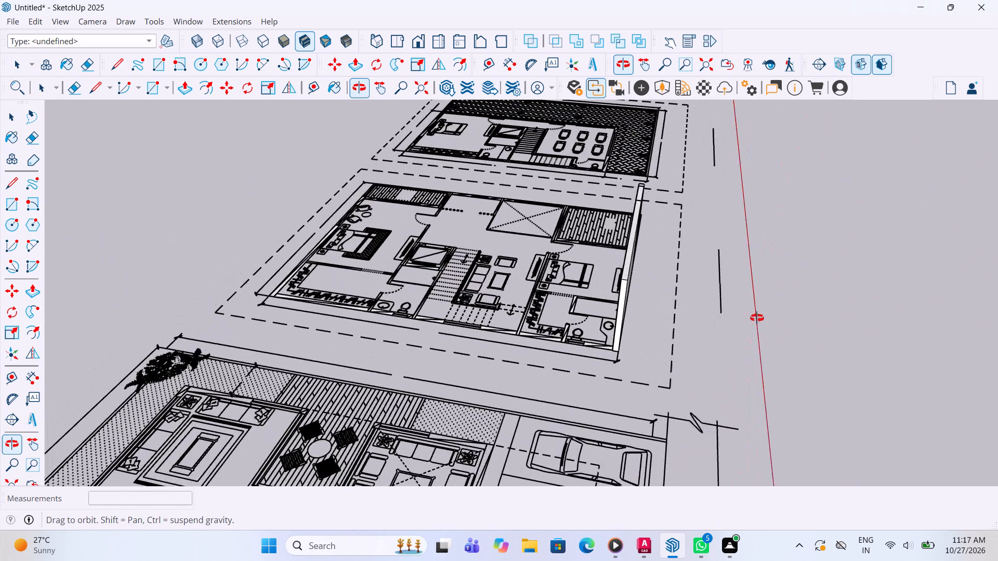
middle_drag(757, 318, 739, 338)
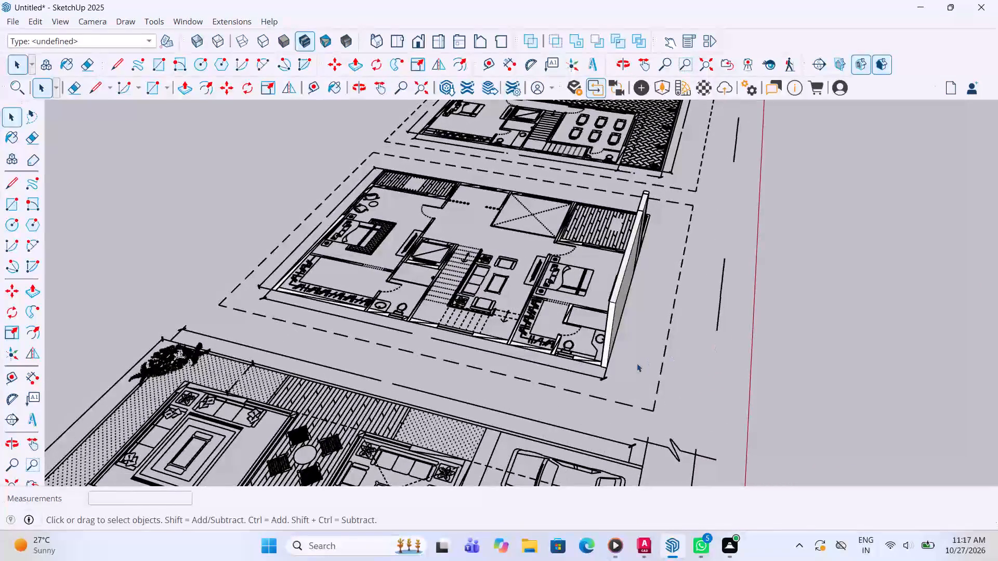
scroll(637, 363, up, 7)
scroll(544, 356, up, 10)
click(608, 366)
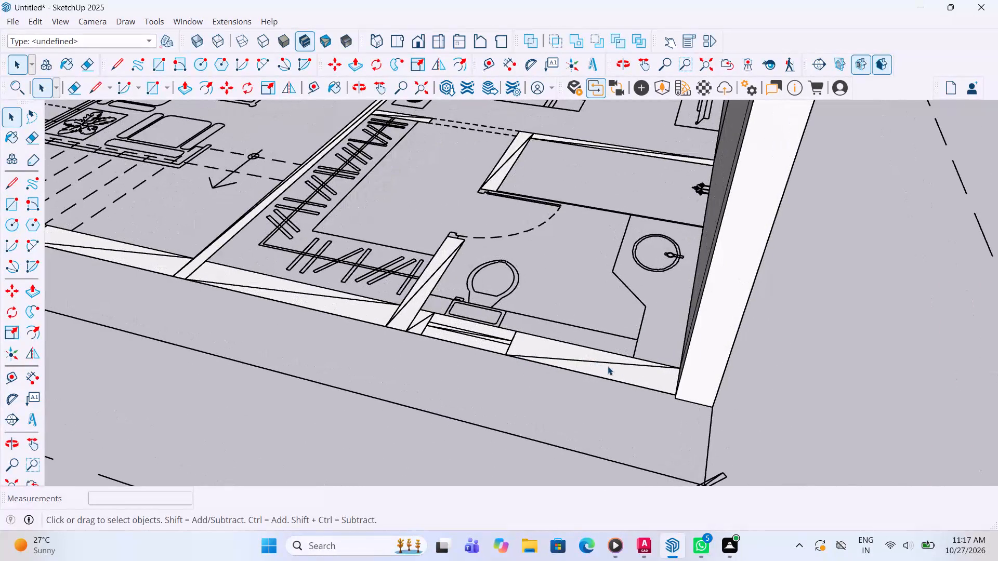
right_click(608, 366)
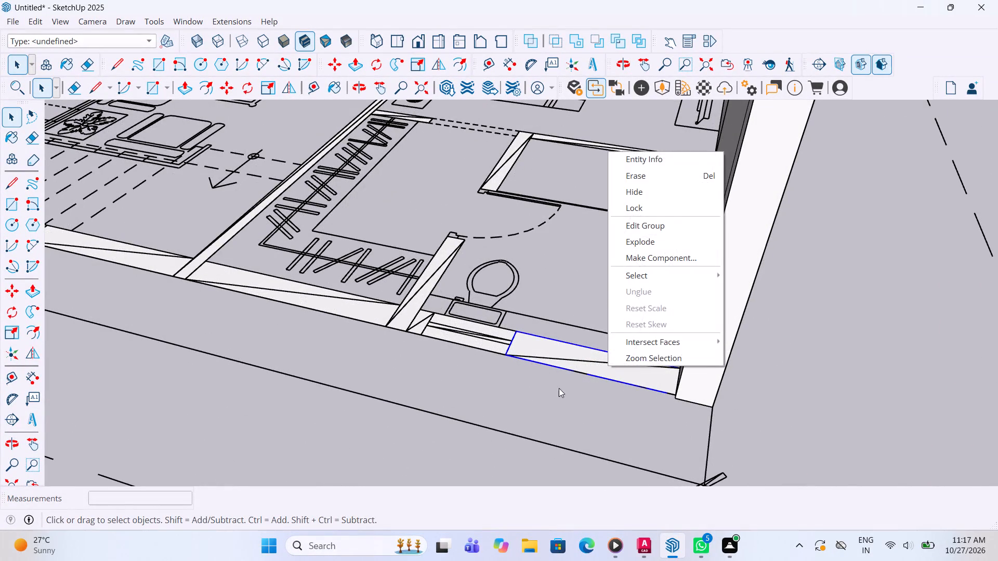
click(551, 390)
triple_click(607, 370)
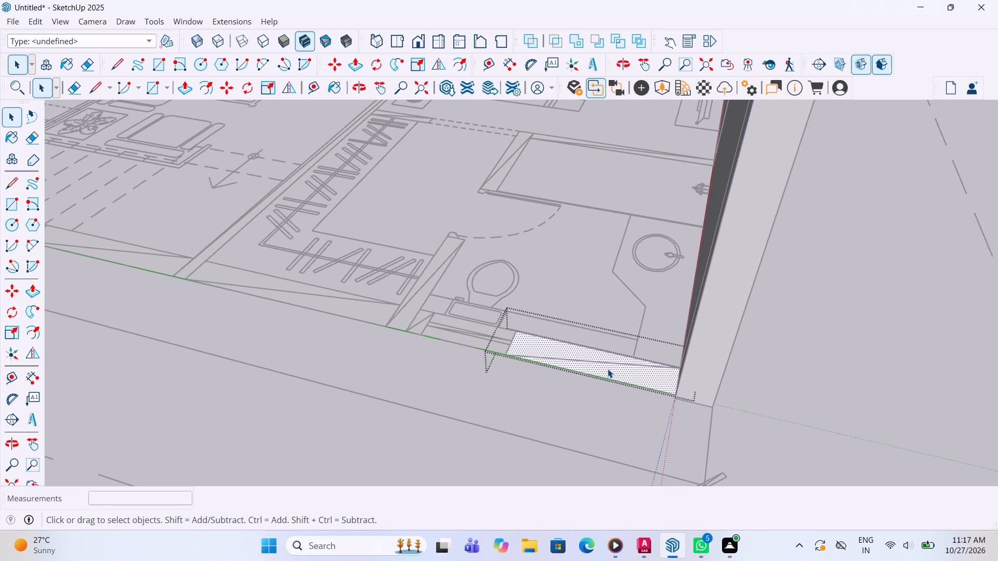
key(p)
click(612, 371)
scroll(611, 322, down, 1)
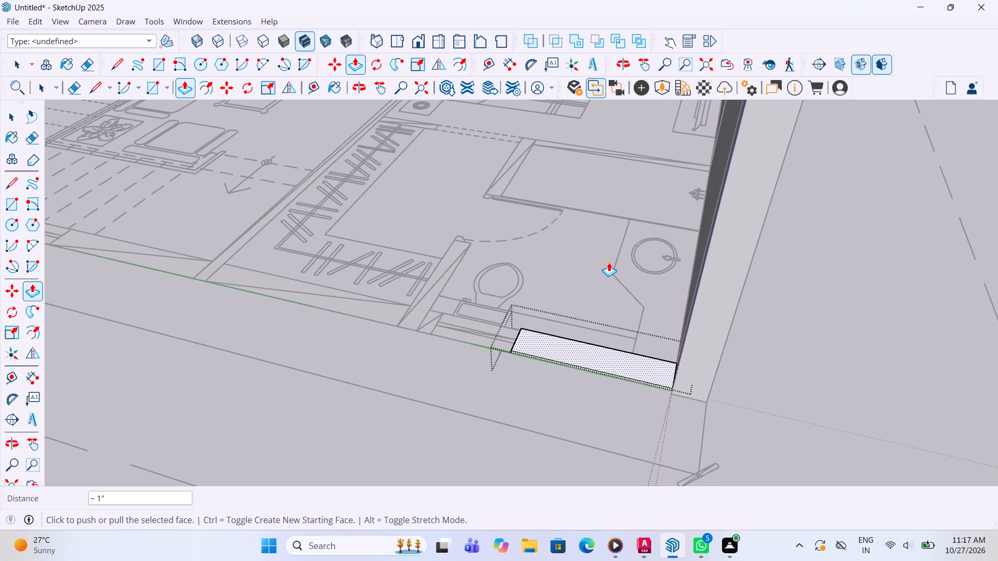
text(11')
key(Return)
key(space)
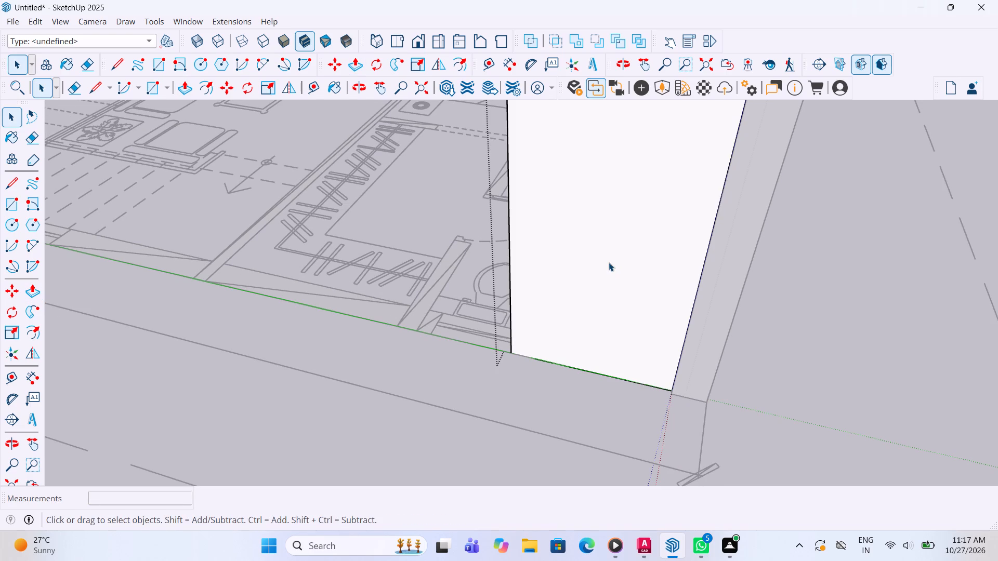
scroll(573, 255, down, 6)
click(823, 310)
Group the bathroom window opening face in the outer wall behind the toilet.
scroll(585, 346, down, 6)
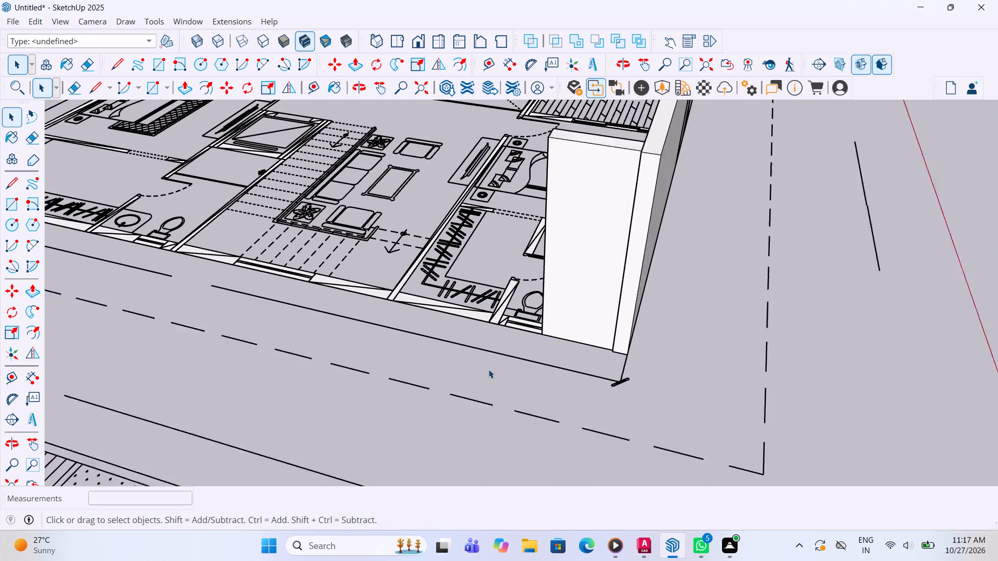
scroll(477, 365, down, 1)
middle_drag(448, 283, 556, 283)
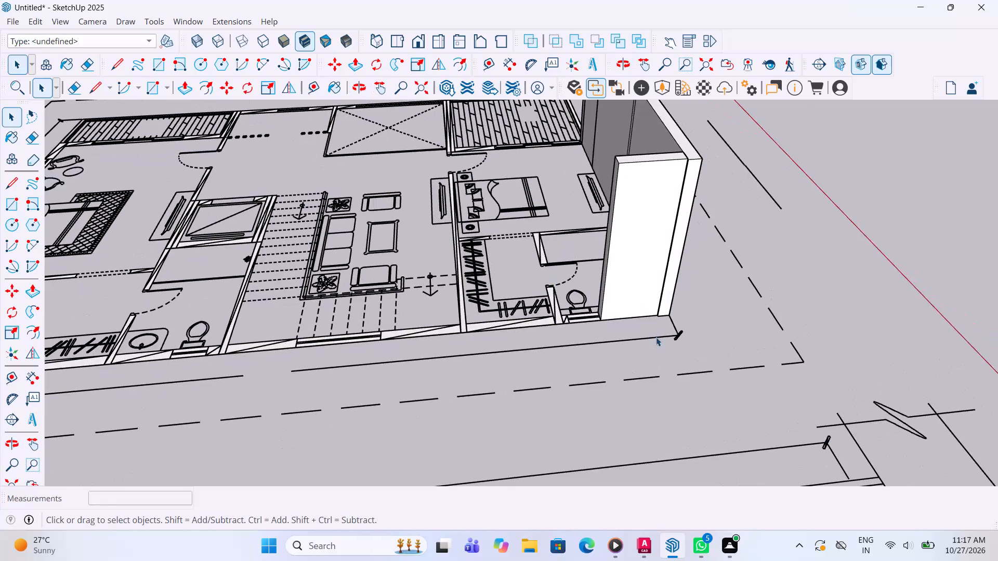
scroll(656, 336, up, 3)
scroll(536, 314, up, 12)
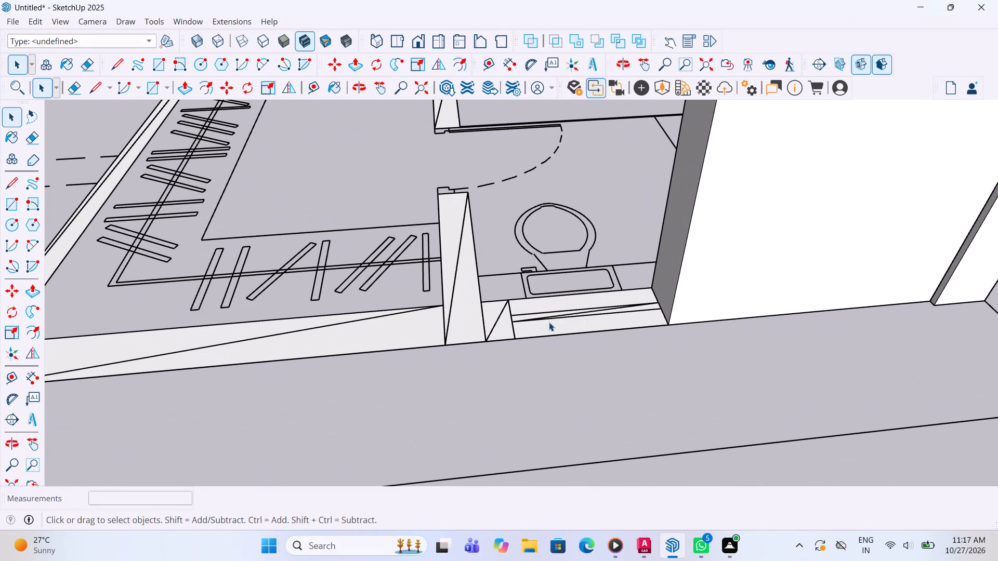
click(549, 322)
right_click(554, 324)
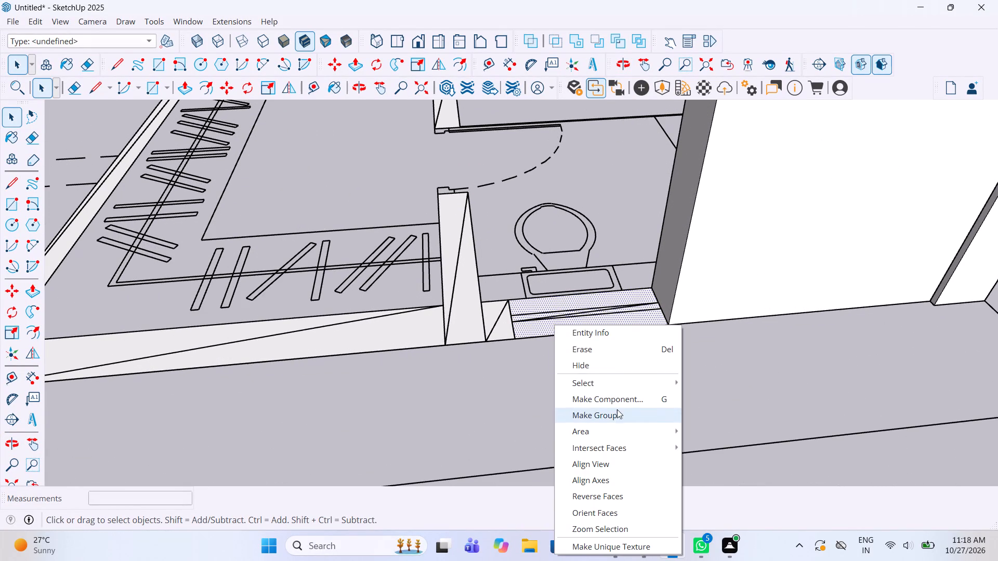
double_click(617, 412)
click(534, 394)
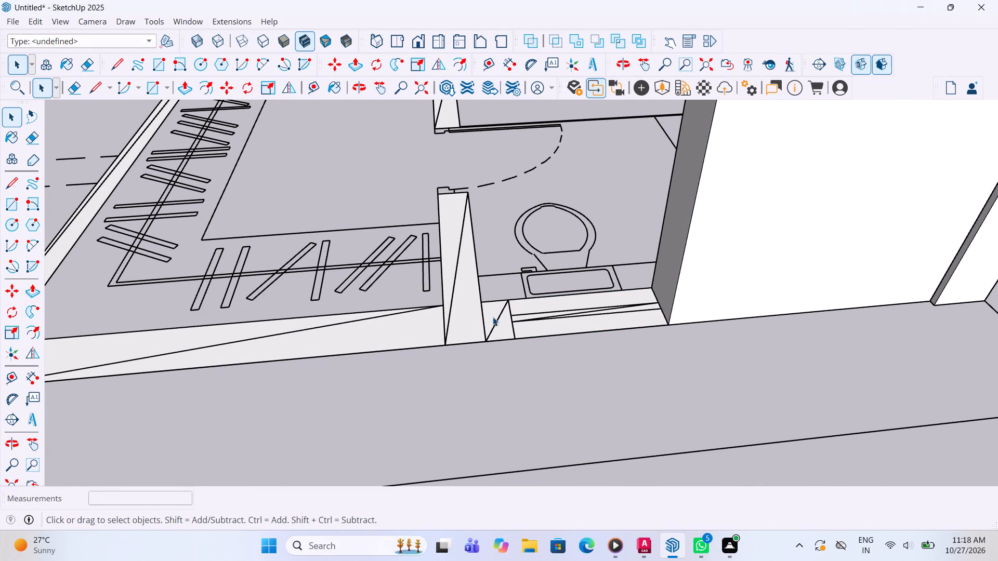
Group the short outer wall face between the bathroom window opening and the wardrobe partition.
click(493, 317)
right_click(493, 325)
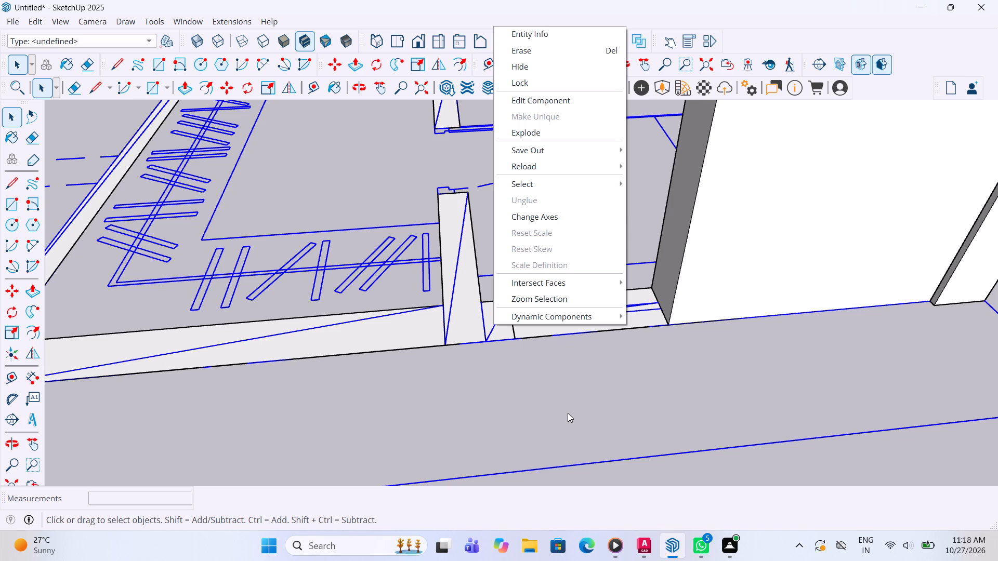
click(568, 413)
click(491, 307)
right_click(491, 307)
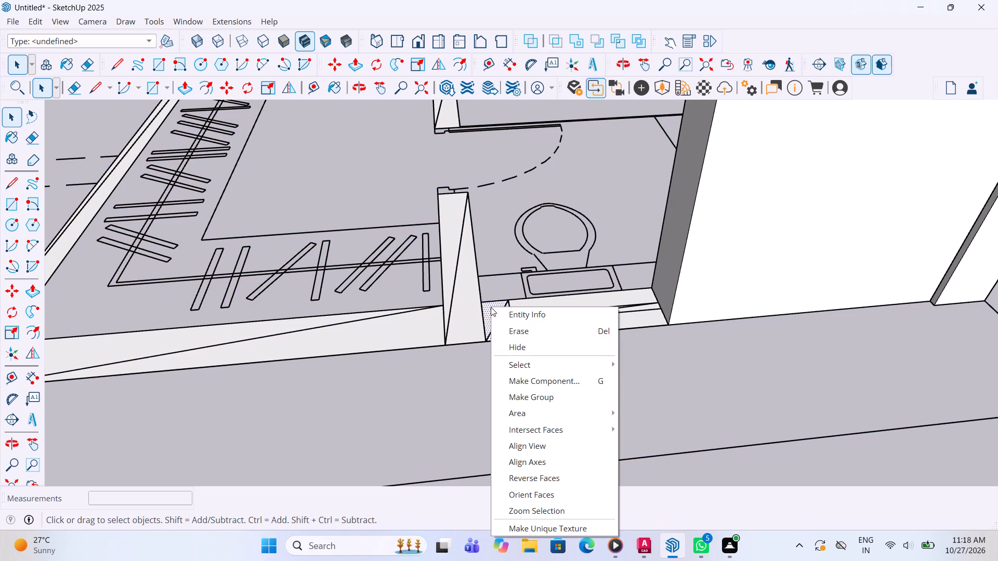
click(541, 394)
middle_drag(528, 386, 517, 386)
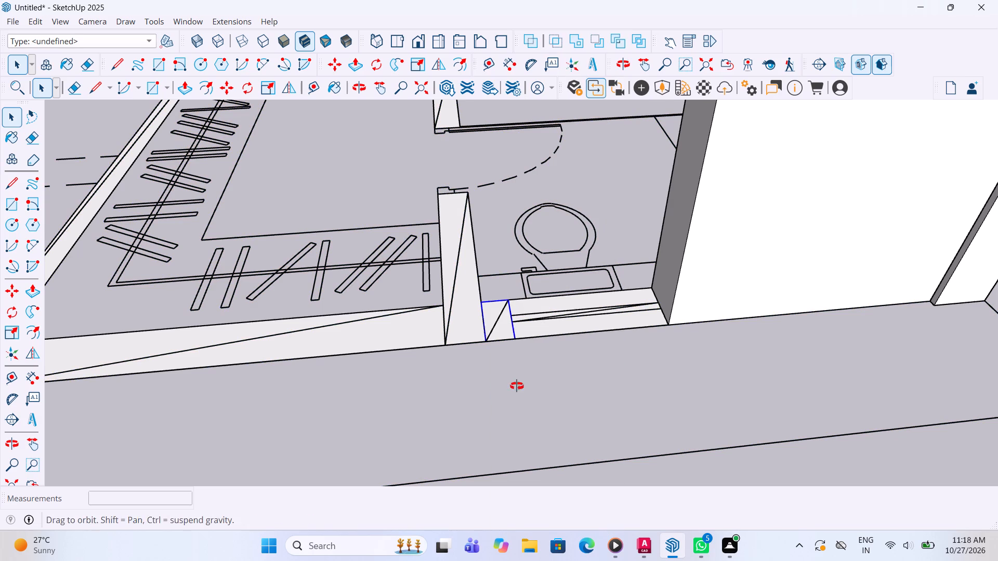
middle_drag(517, 386, 509, 386)
key(space)
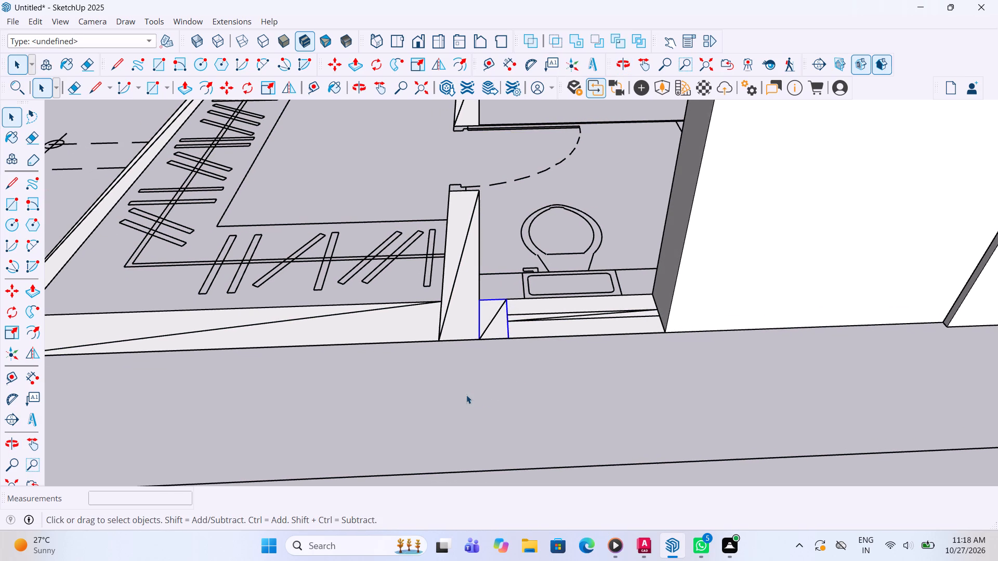
click(467, 394)
Group the partition wall face between the wardrobe area and the toilet.
scroll(468, 400, down, 3)
scroll(465, 291, up, 4)
click(454, 264)
right_click(454, 264)
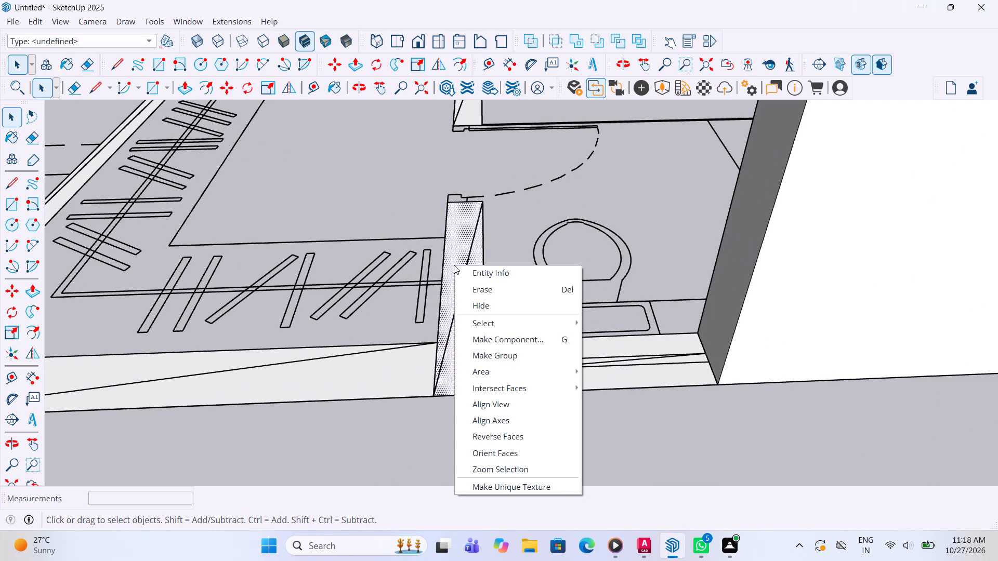
click(510, 353)
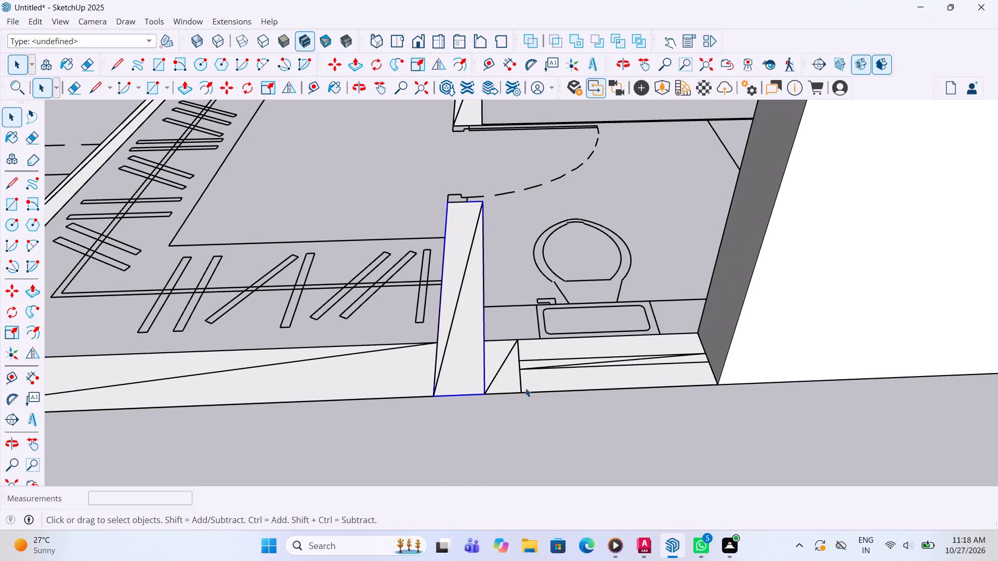
click(526, 449)
Group the outer wall face running along the wardrobe area, up to the bathroom partition.
click(402, 362)
right_click(402, 362)
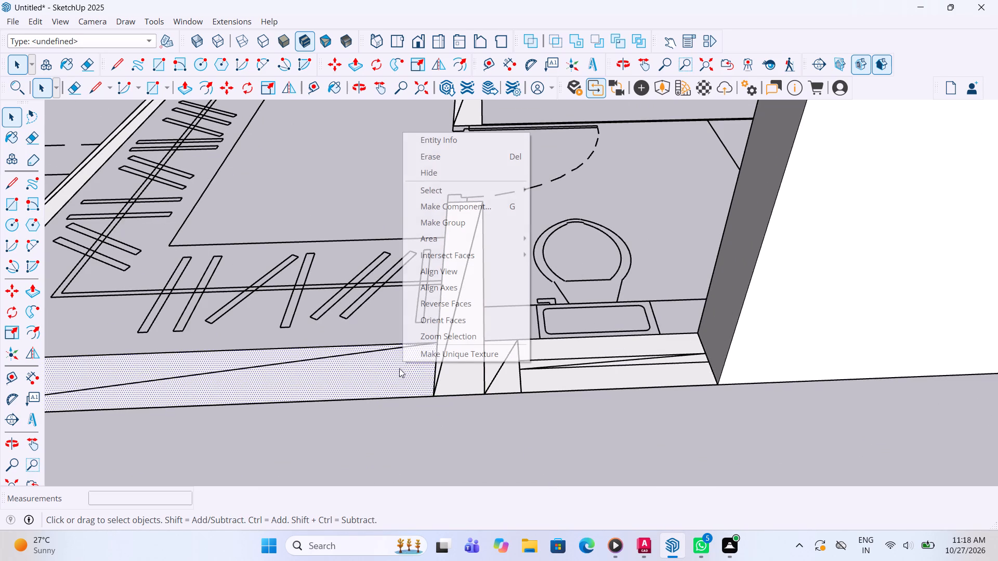
click(470, 213)
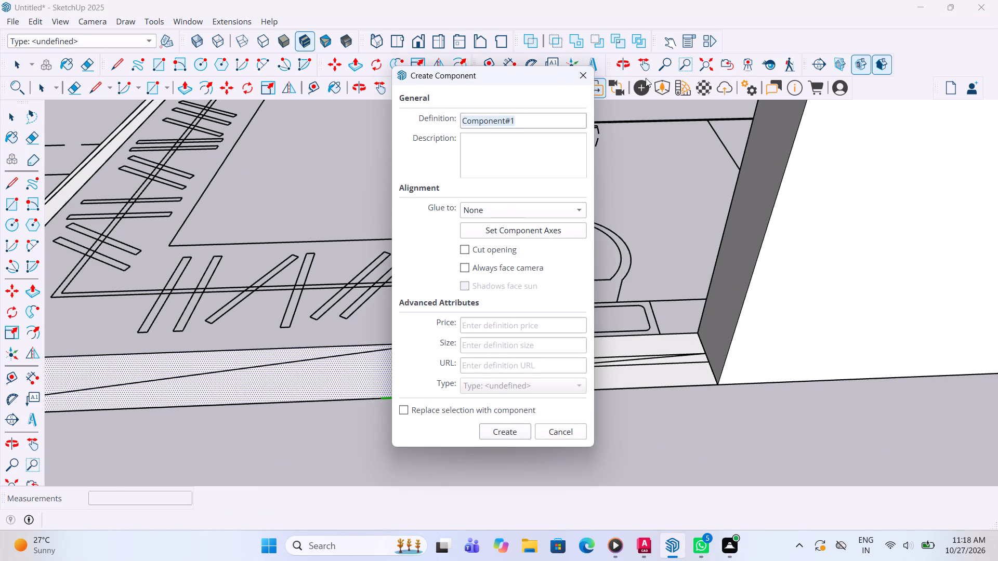
click(589, 74)
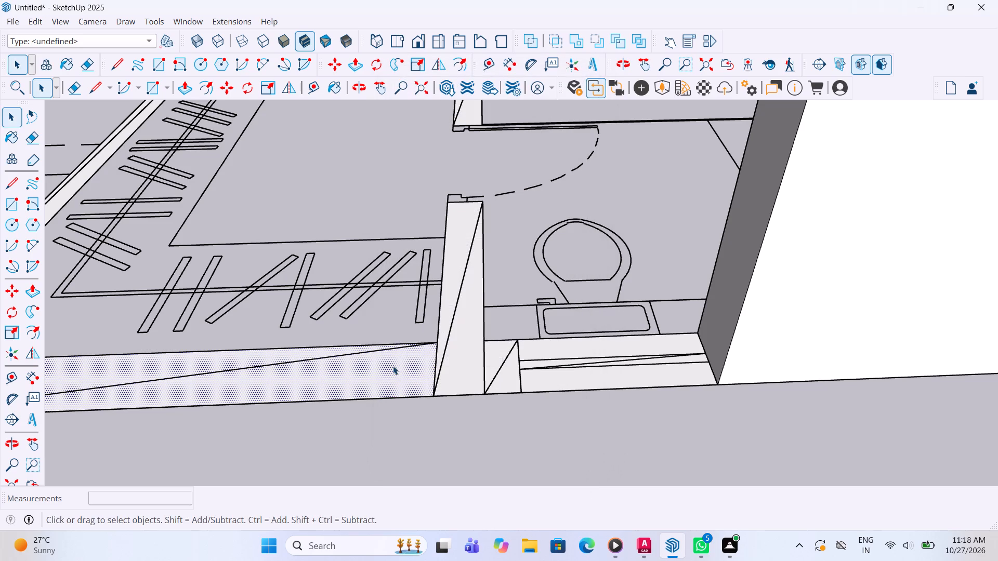
right_click(393, 366)
click(437, 219)
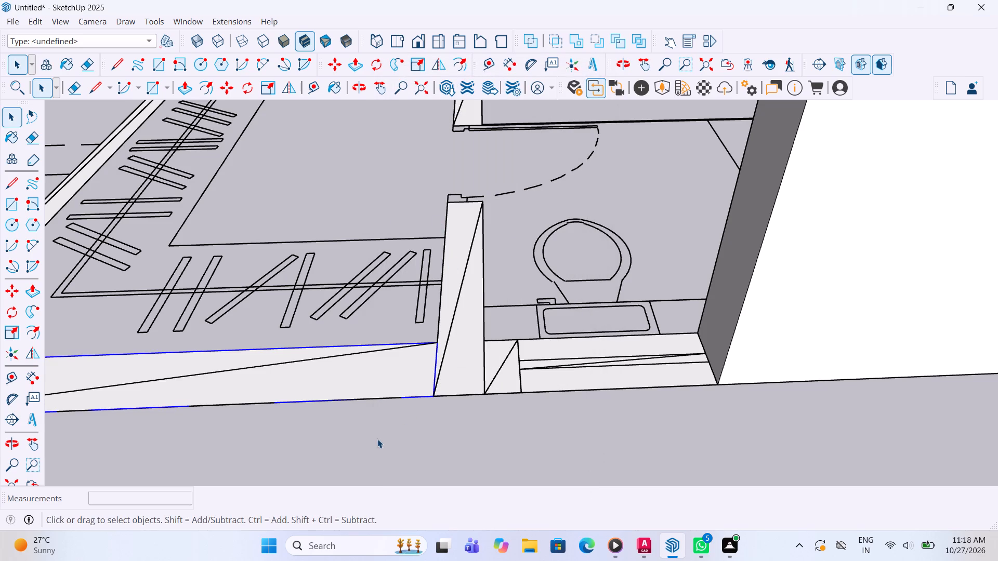
scroll(377, 439, down, 4)
click(447, 429)
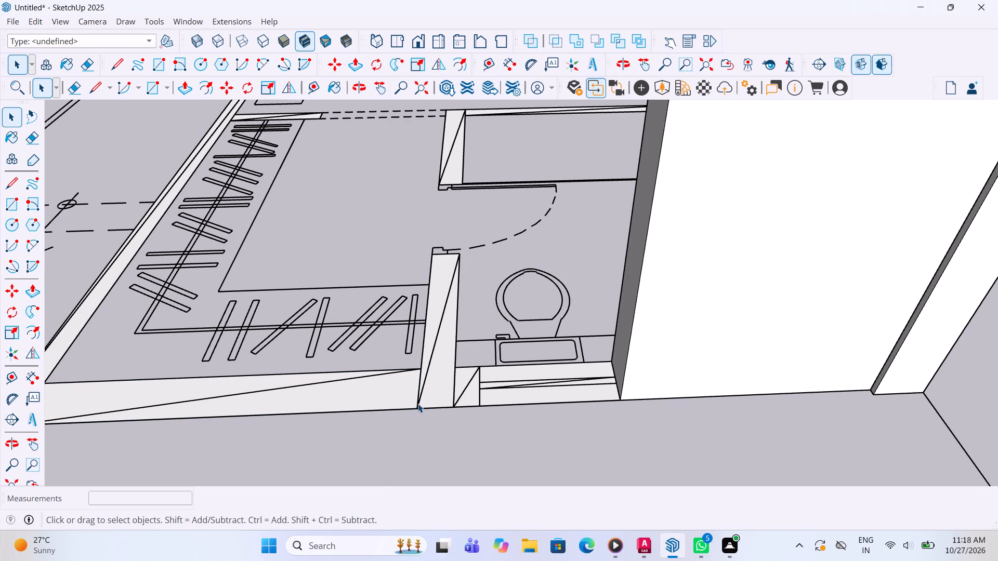
Extrude the grouped bathroom window opening face behind the toilet up to the top of the adjoining outer wall.
scroll(434, 417, down, 6)
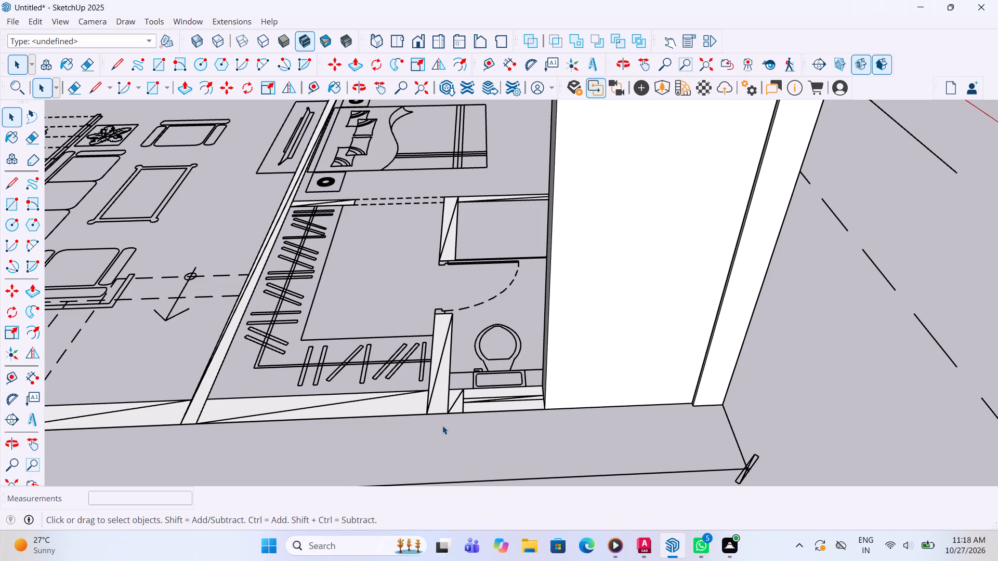
scroll(442, 425, up, 1)
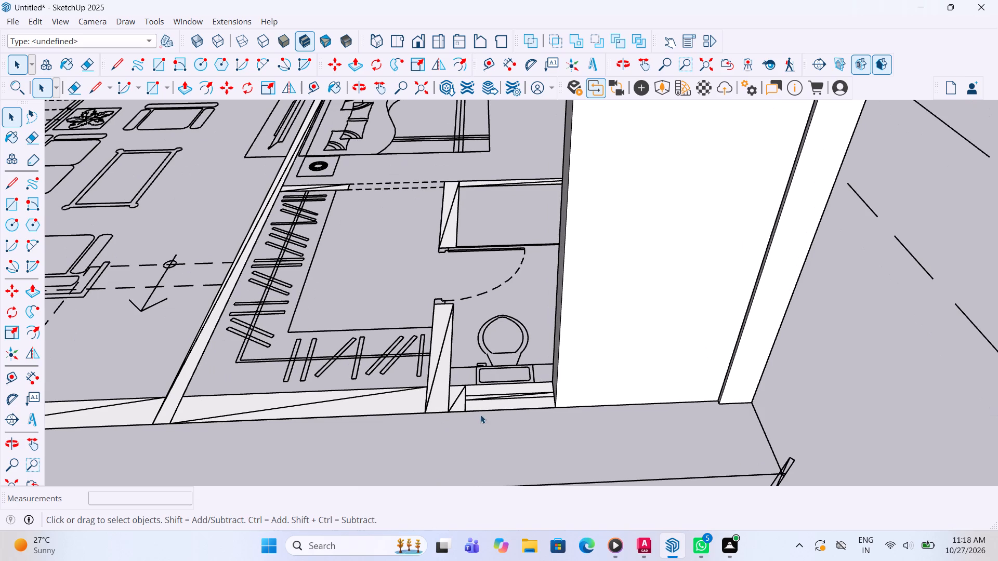
middle_drag(476, 410, 469, 408)
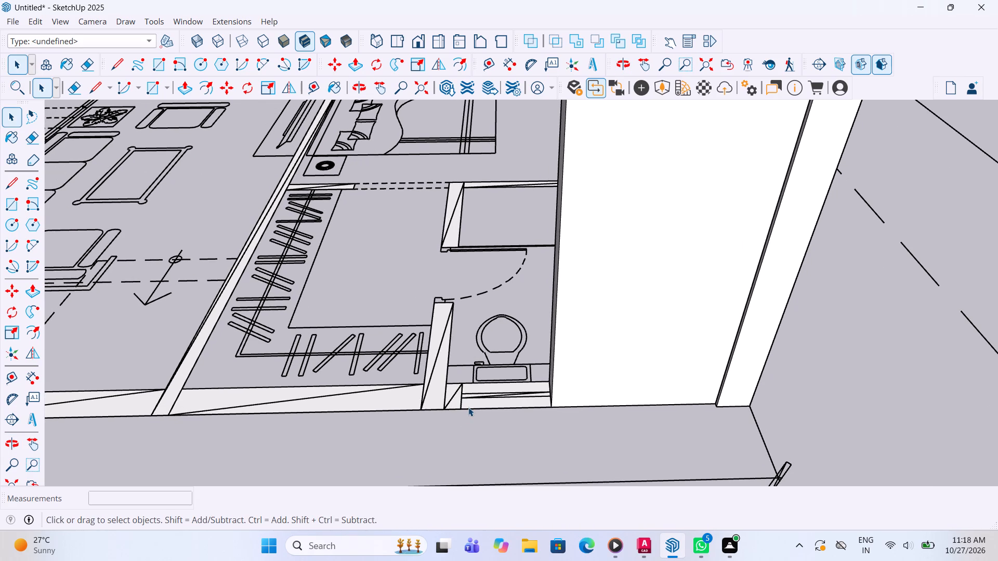
scroll(468, 404, down, 3)
scroll(457, 387, up, 4)
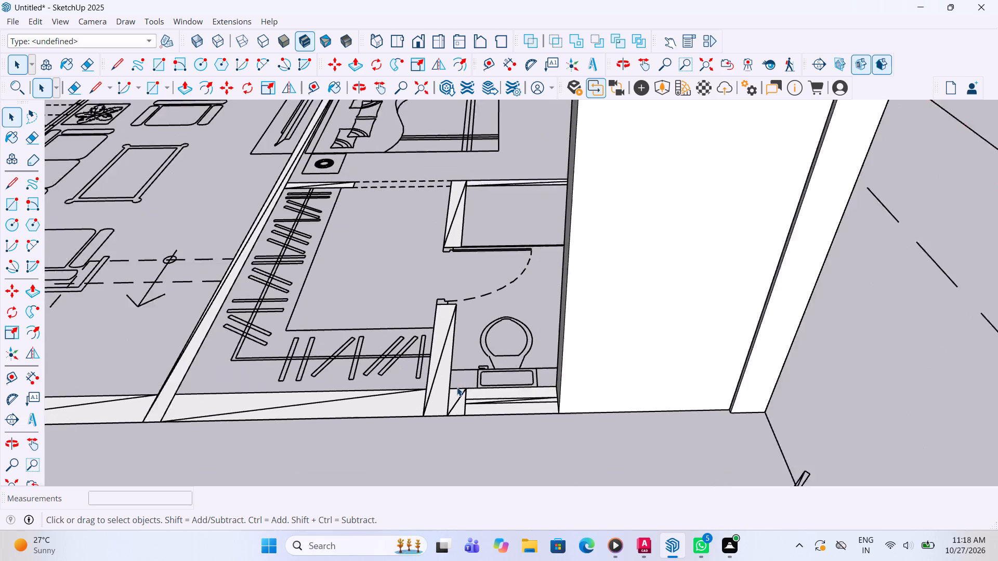
scroll(541, 413, up, 1)
middle_drag(541, 413, 530, 411)
scroll(530, 411, up, 1)
click(518, 417)
double_click(514, 403)
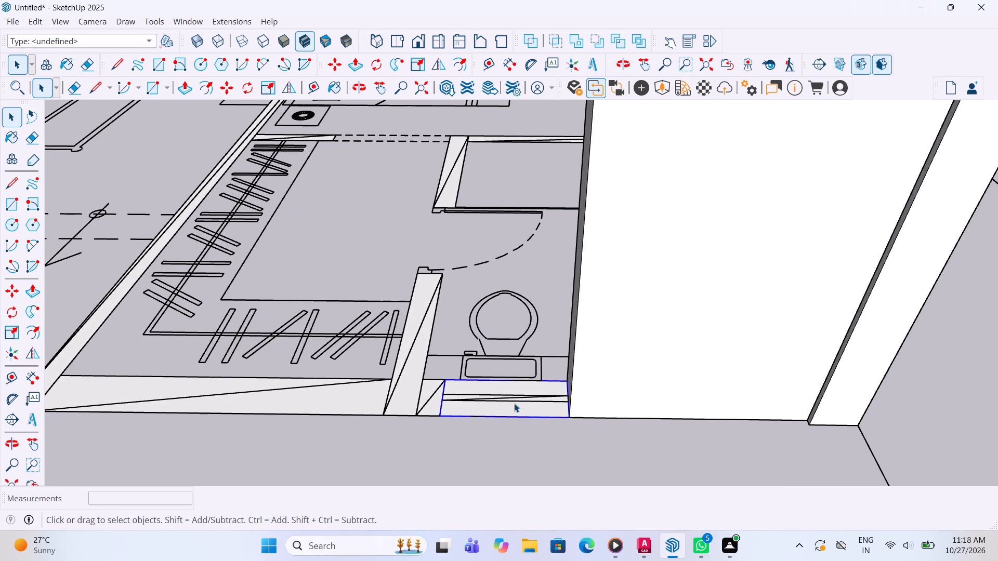
key(p)
click(516, 400)
scroll(507, 333, down, 4)
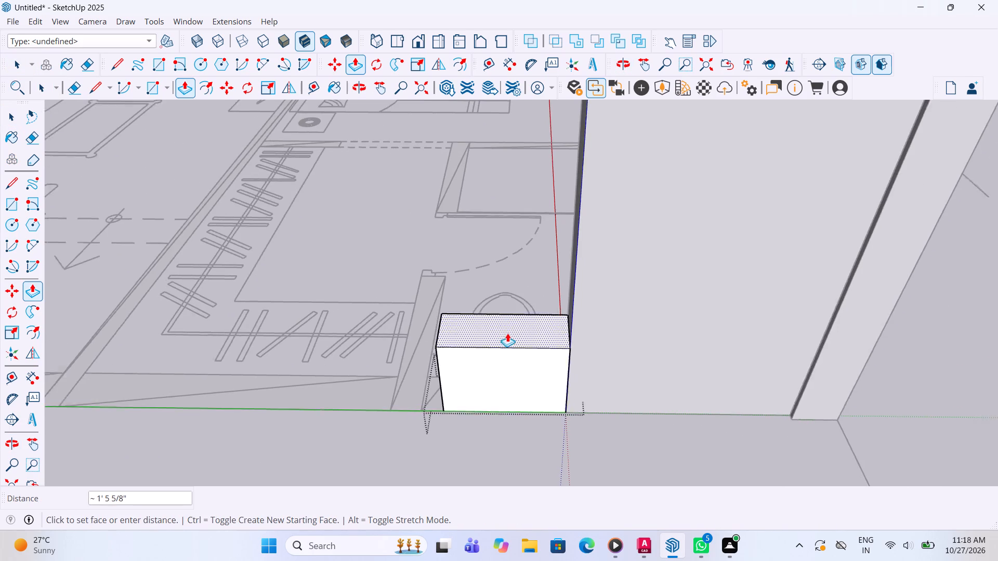
scroll(507, 333, down, 2)
scroll(504, 322, down, 20)
scroll(504, 322, down, 8)
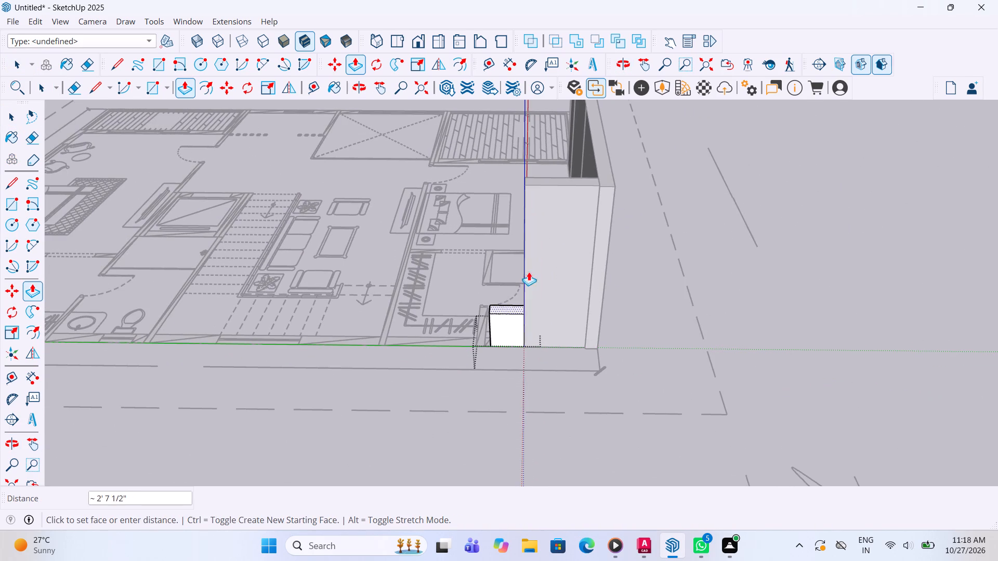
click(598, 186)
key(space)
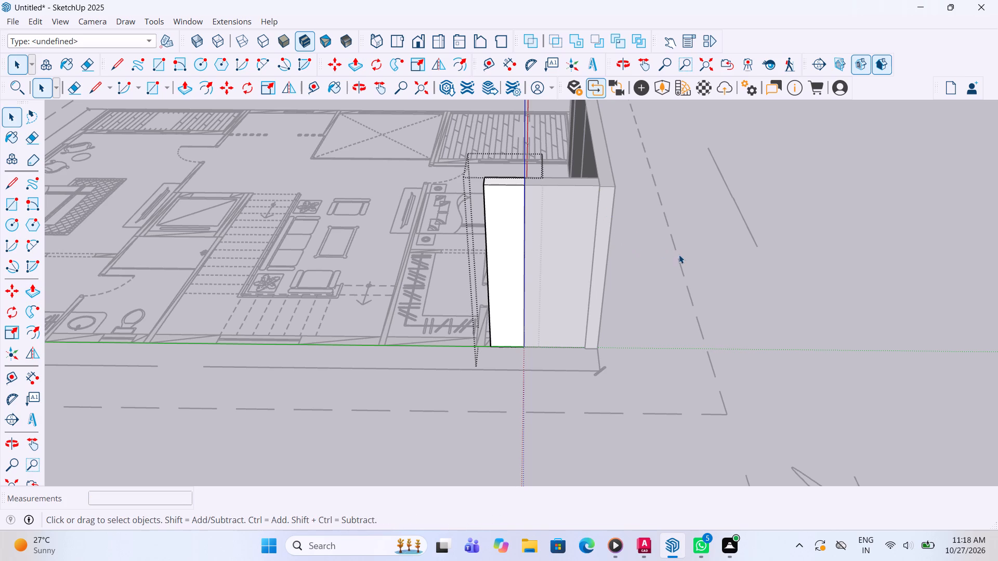
click(680, 255)
Extrude the short outer wall group between the bathroom window opening and the wardrobe partition to 11' high.
scroll(529, 329, down, 5)
scroll(476, 349, up, 3)
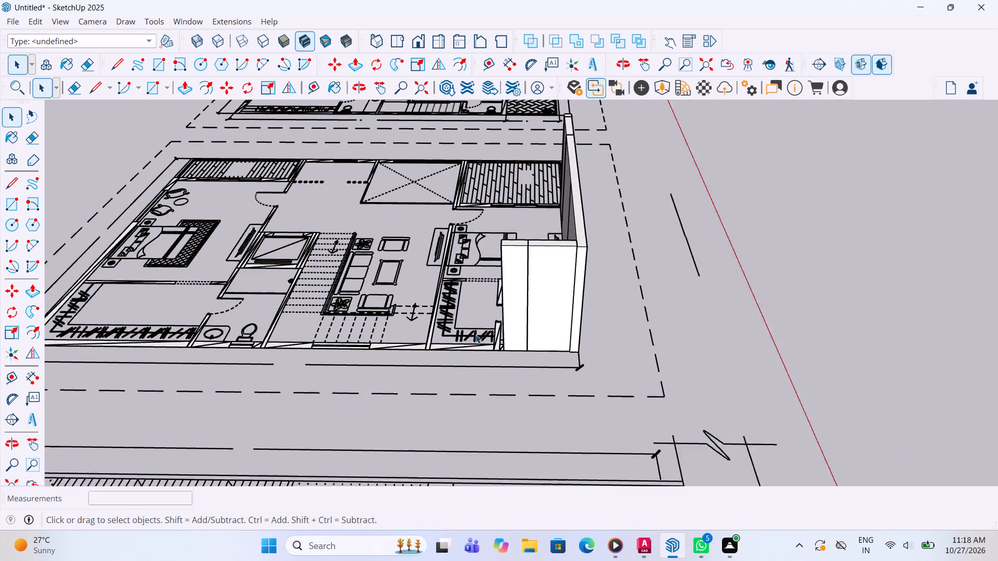
scroll(476, 335, up, 5)
scroll(580, 346, up, 1)
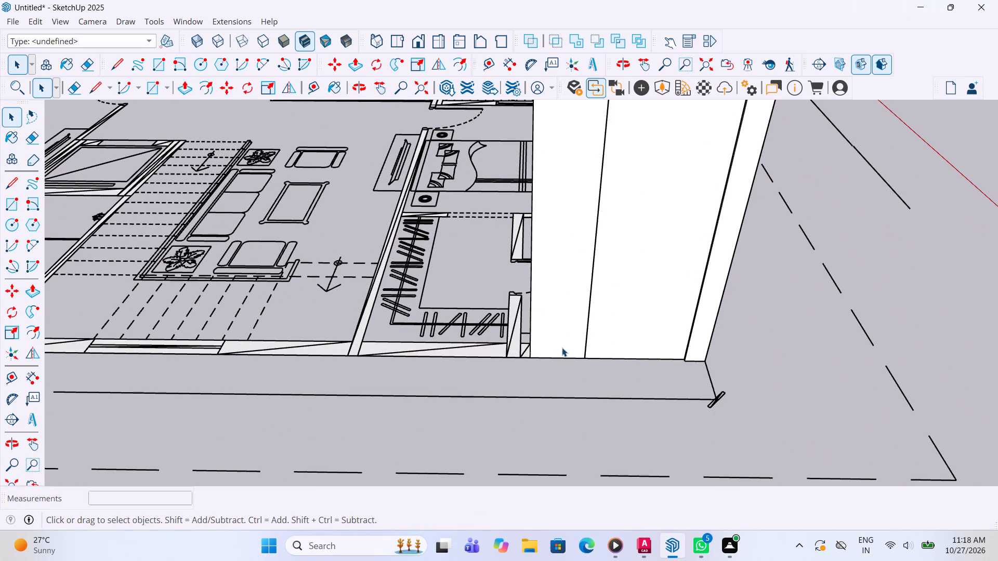
scroll(553, 338, up, 11)
click(514, 365)
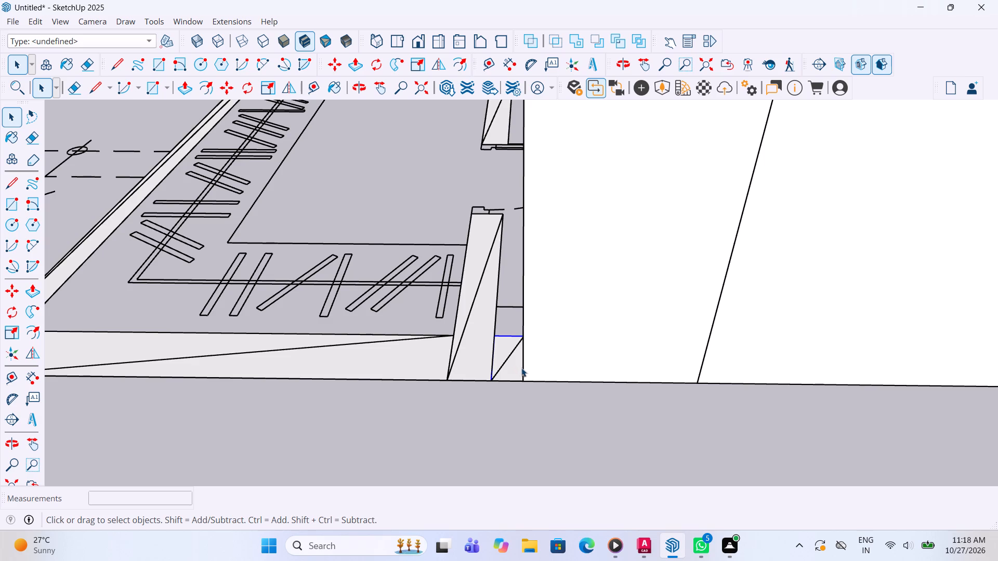
double_click(507, 373)
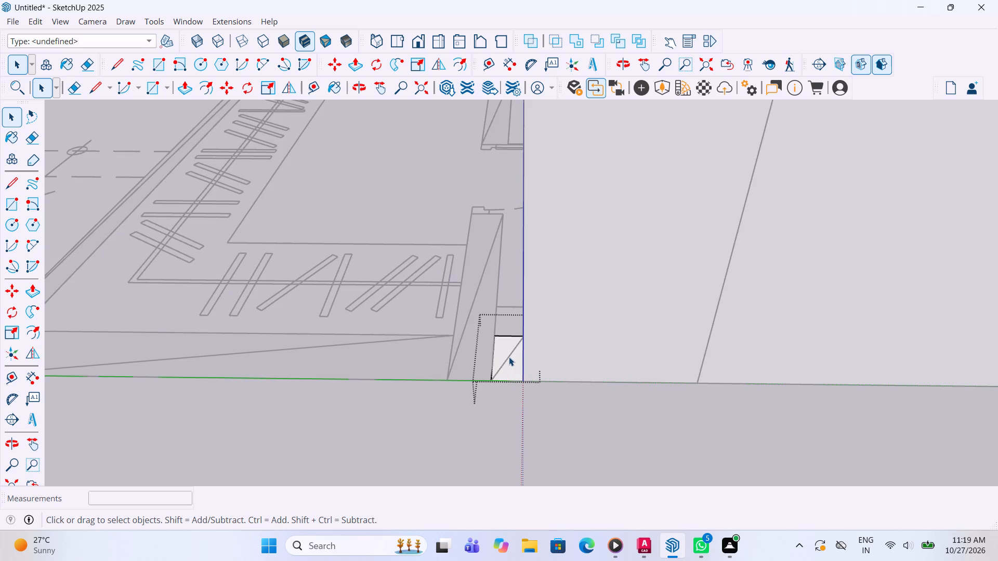
key(p)
click(508, 362)
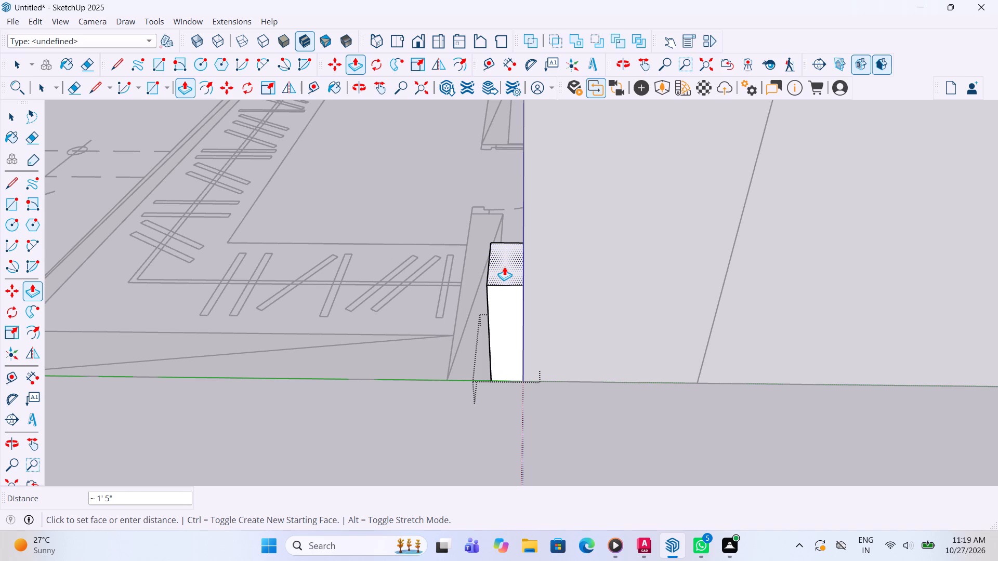
scroll(506, 270, down, 18)
scroll(505, 285, down, 3)
scroll(518, 224, down, 3)
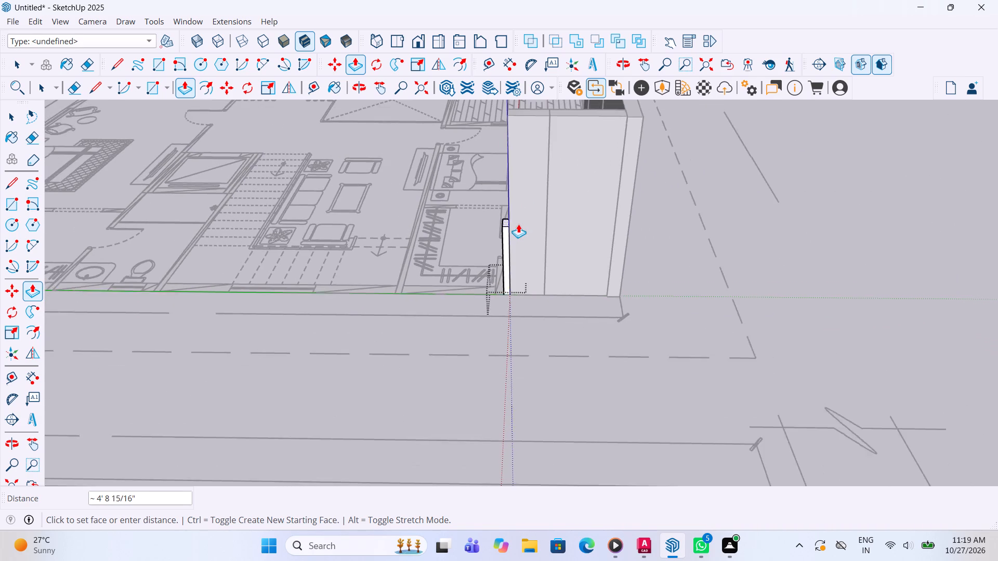
scroll(518, 224, down, 2)
click(524, 156)
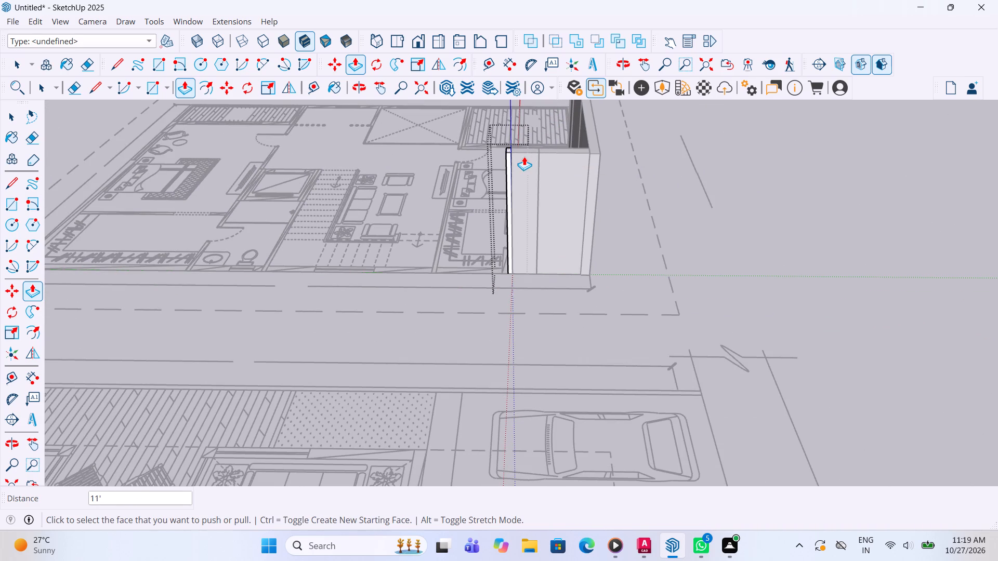
key(space)
click(781, 186)
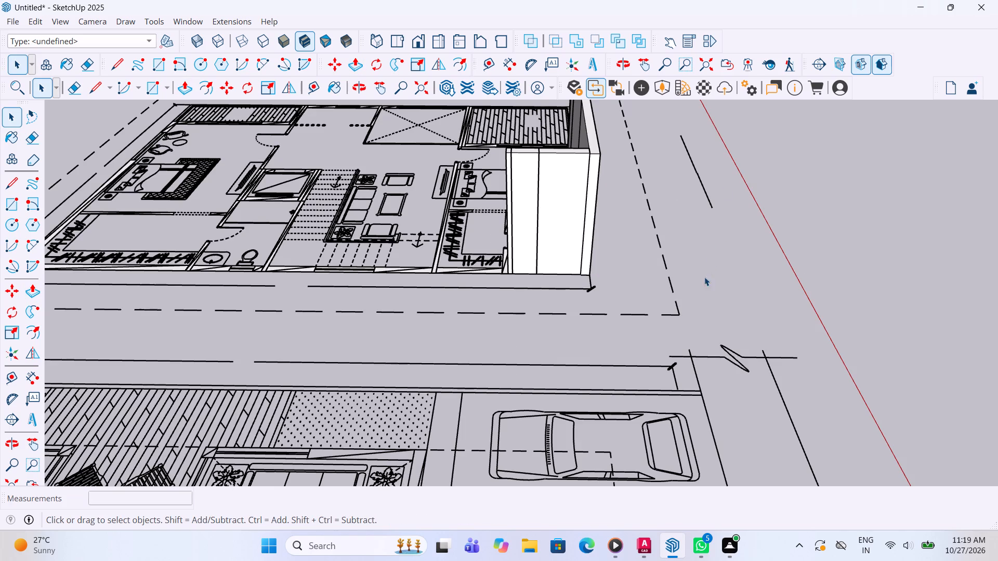
Extrude the partition wall group between the wardrobe area and the toilet to 11' high.
scroll(686, 292, down, 3)
scroll(495, 266, up, 4)
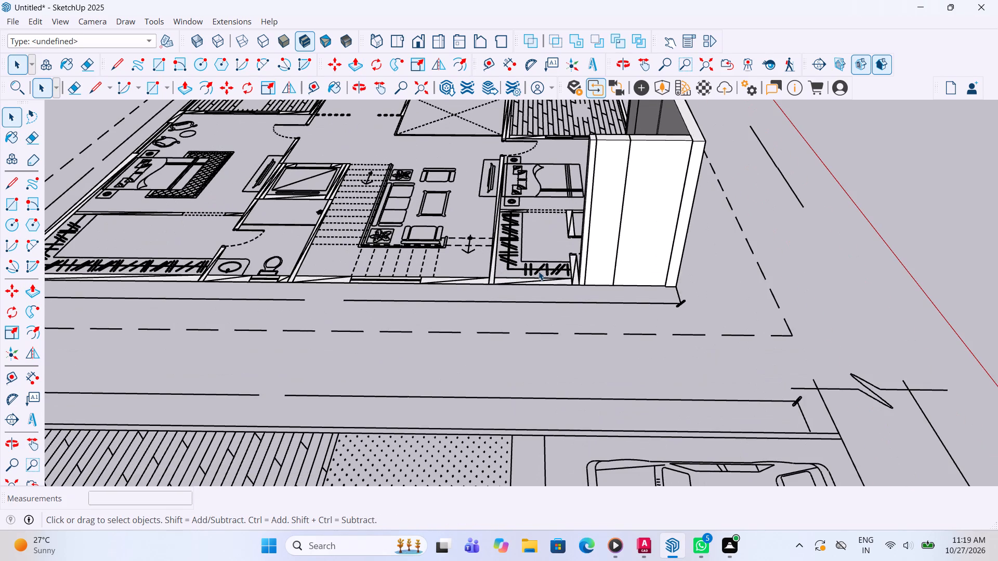
scroll(539, 271, up, 8)
scroll(615, 266, up, 3)
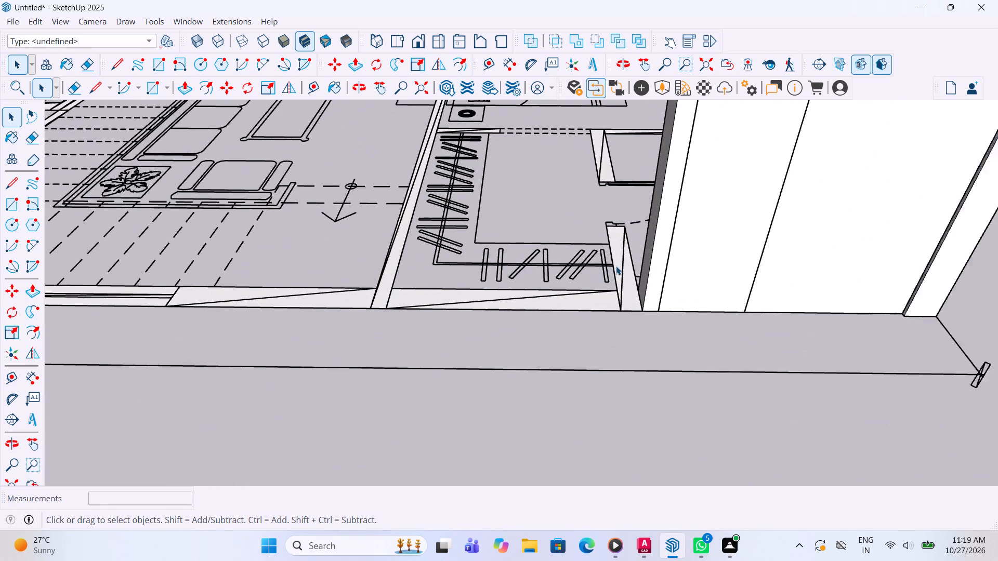
scroll(616, 266, up, 1)
click(624, 281)
click(634, 295)
double_click(635, 295)
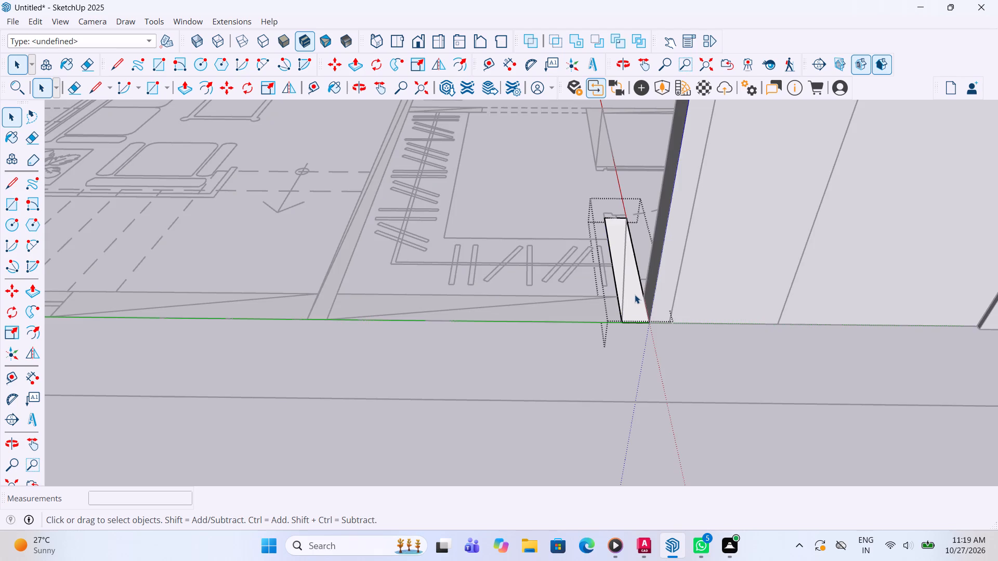
key(p)
click(634, 300)
scroll(633, 270, down, 6)
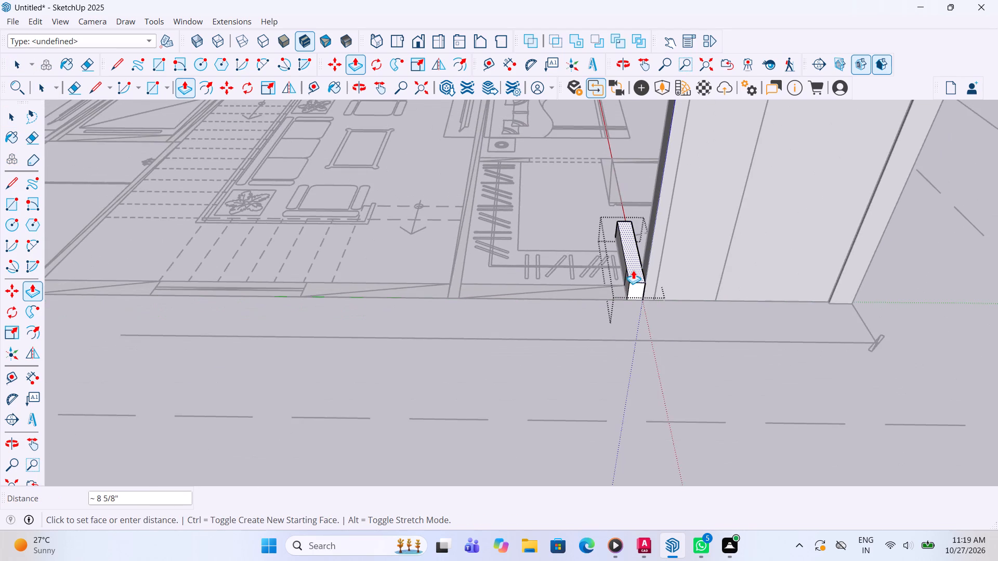
scroll(633, 270, down, 11)
scroll(663, 171, up, 5)
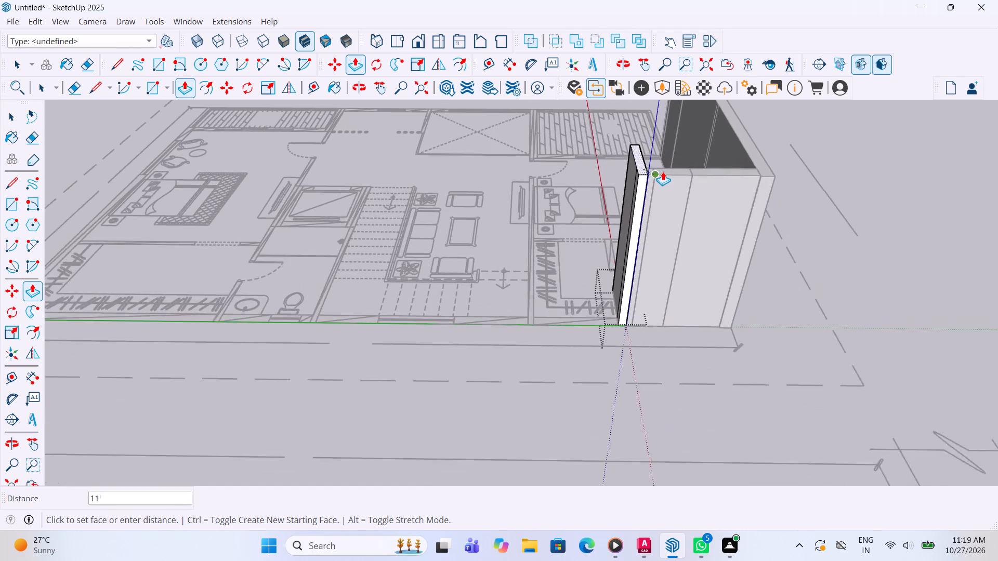
scroll(663, 171, up, 4)
click(663, 171)
key(space)
click(898, 162)
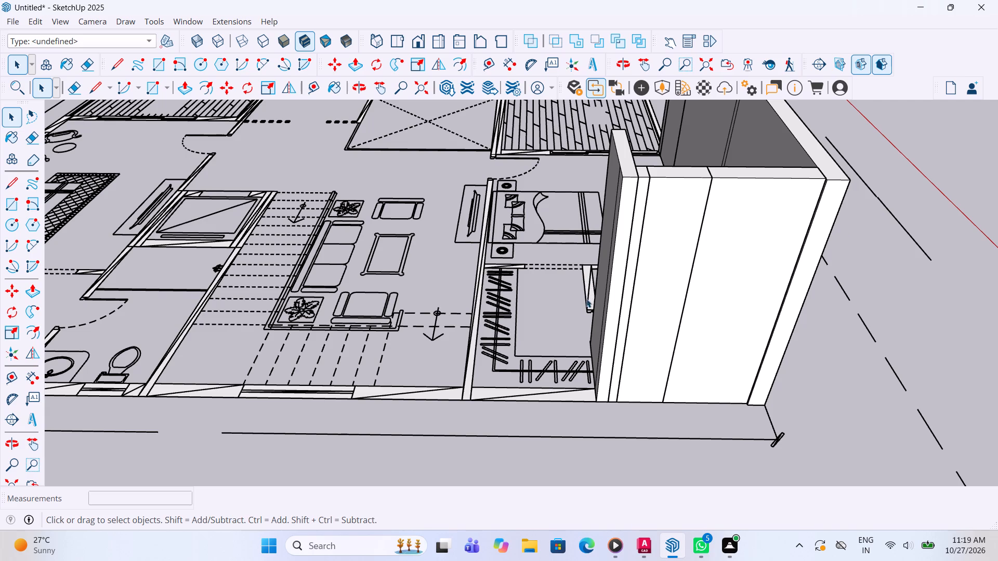
Extrude the outer wall group along the wardrobe area to 11' high, level with the neighbouring walls.
scroll(556, 276, down, 4)
scroll(536, 350, up, 4)
middle_drag(531, 351, 548, 368)
scroll(548, 368, up, 3)
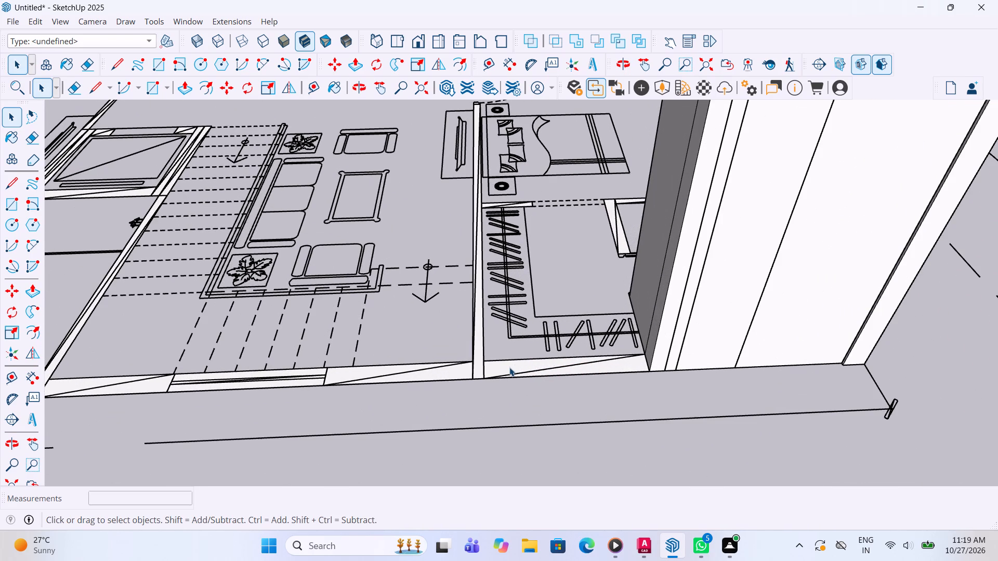
click(509, 367)
triple_click(509, 367)
key(p)
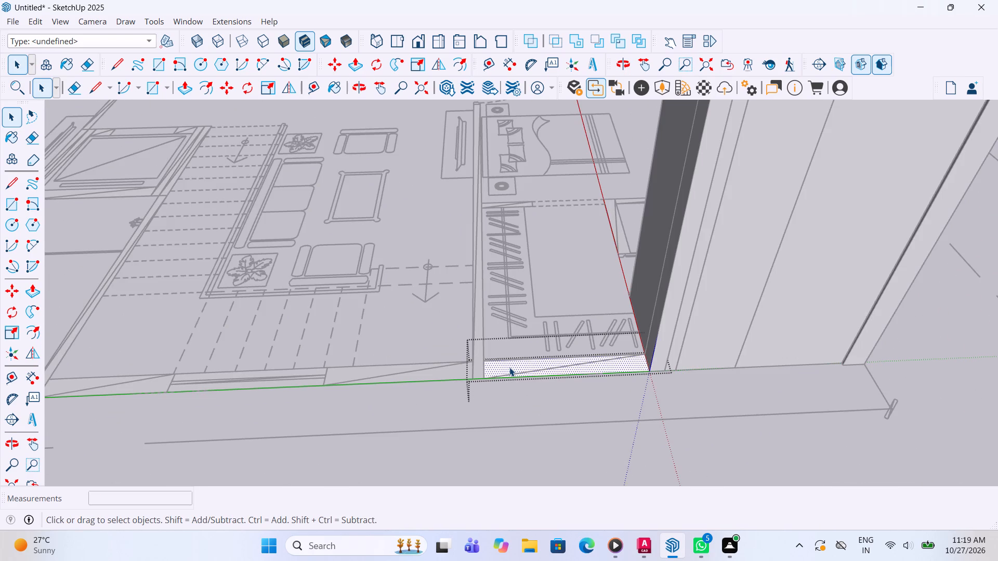
click(514, 365)
scroll(521, 302, down, 5)
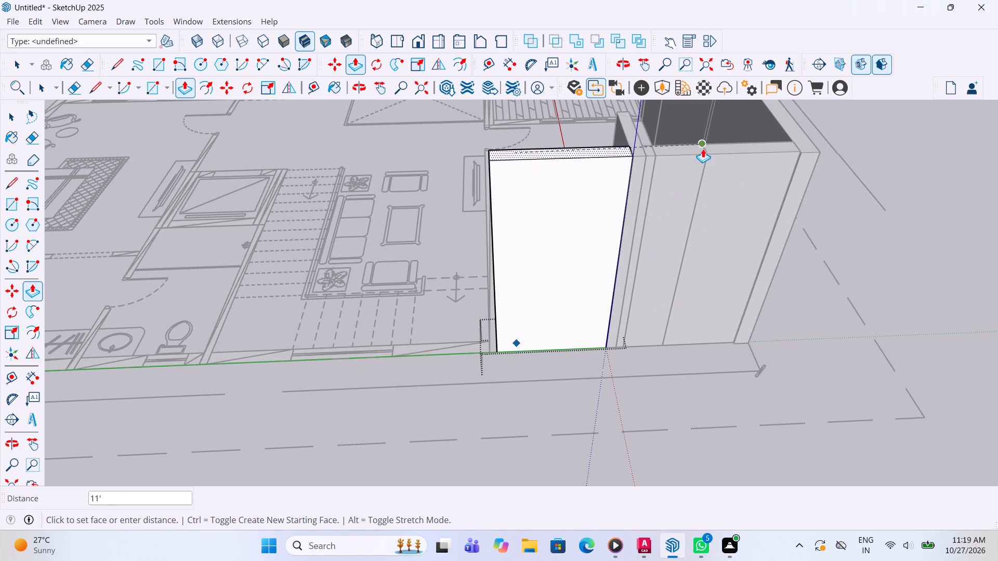
click(703, 149)
key(space)
click(874, 252)
Group the outer wall face between the staircase window opening and the living room's partition with the wardrobe area.
middle_drag(319, 383, 548, 385)
middle_drag(525, 323, 204, 316)
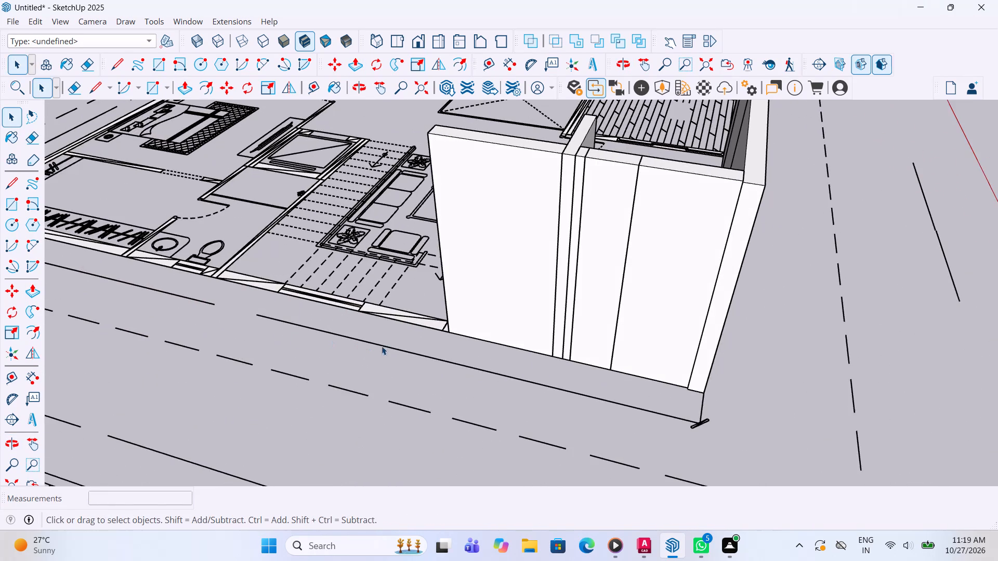
scroll(410, 365, down, 10)
scroll(396, 355, up, 5)
scroll(450, 332, up, 4)
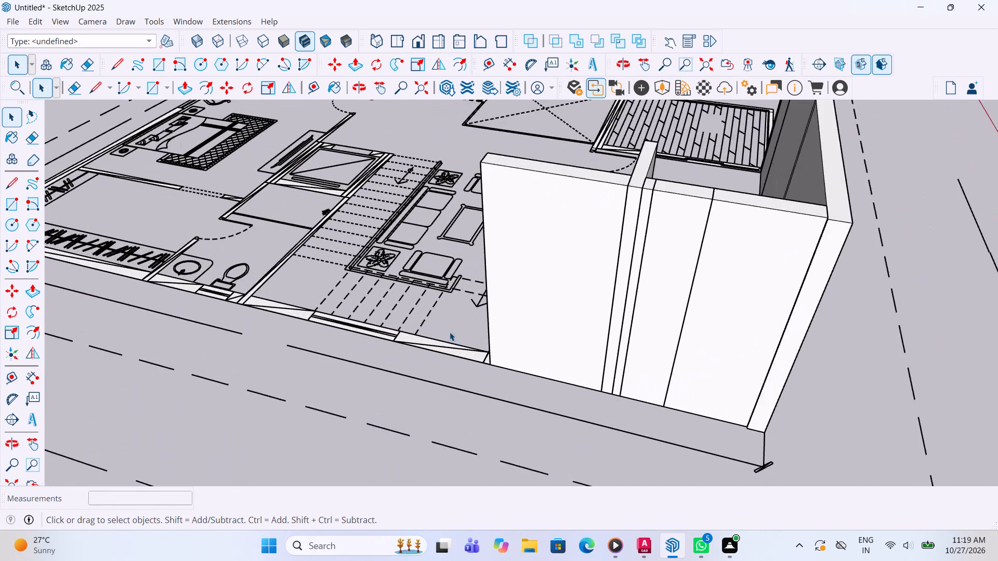
scroll(450, 332, up, 6)
click(467, 359)
right_click(467, 359)
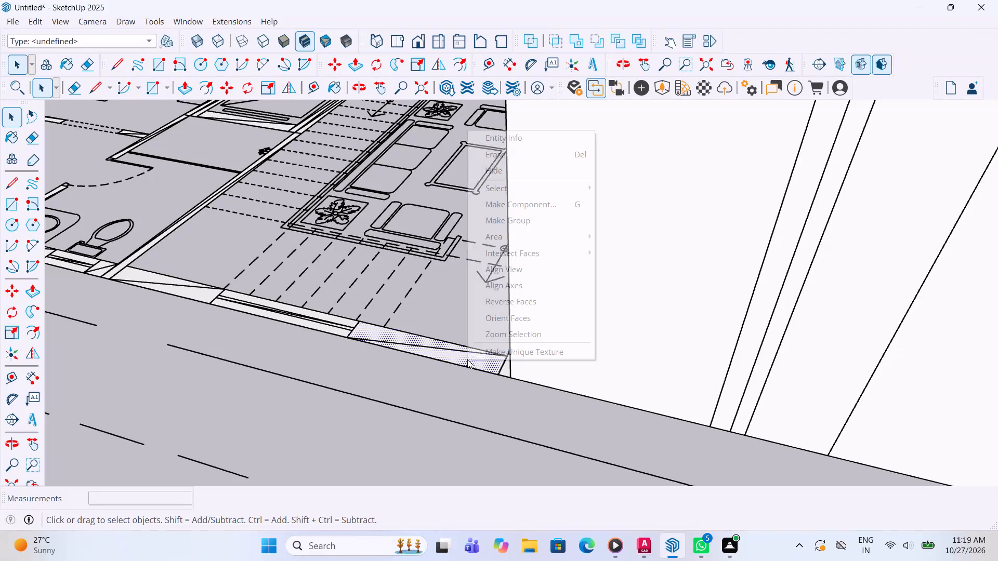
click(497, 220)
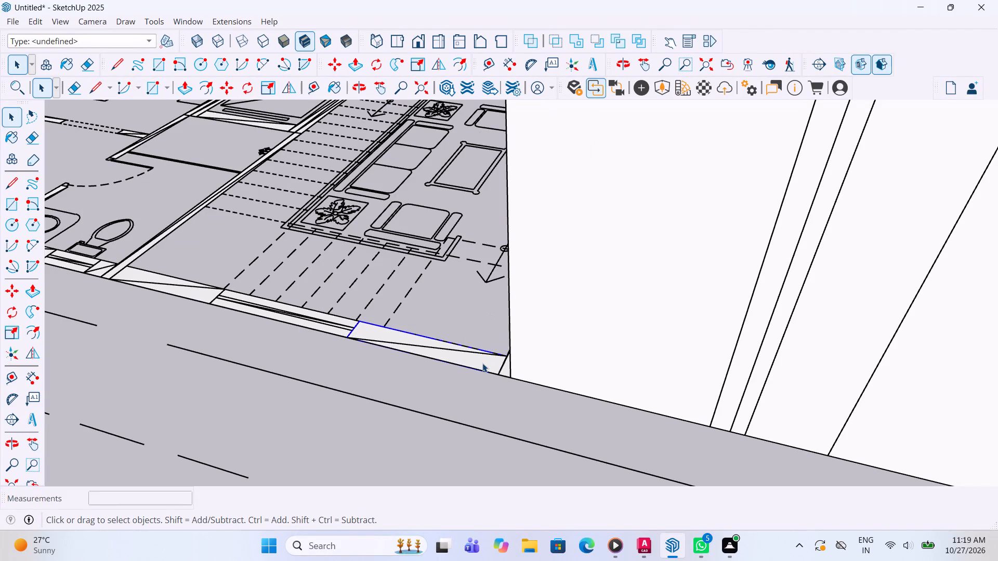
Extrude the outer wall group beside the staircase window opening to 11' high.
double_click(482, 363)
key(p)
click(483, 355)
scroll(491, 313, down, 15)
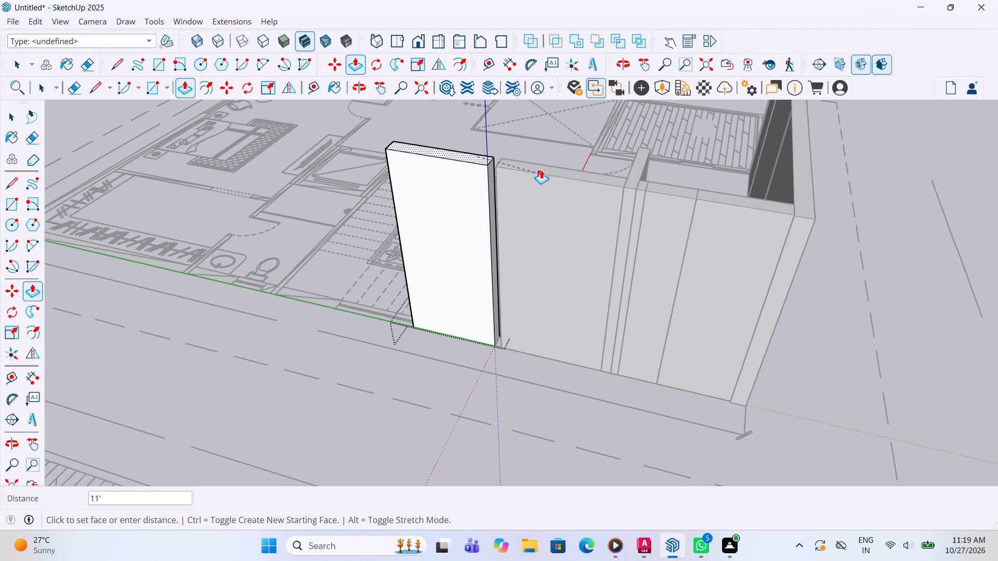
click(541, 170)
key(space)
click(378, 450)
Group the long partition wall face separating the living area from the bedroom and its wardrobe area.
middle_drag(386, 338, 509, 367)
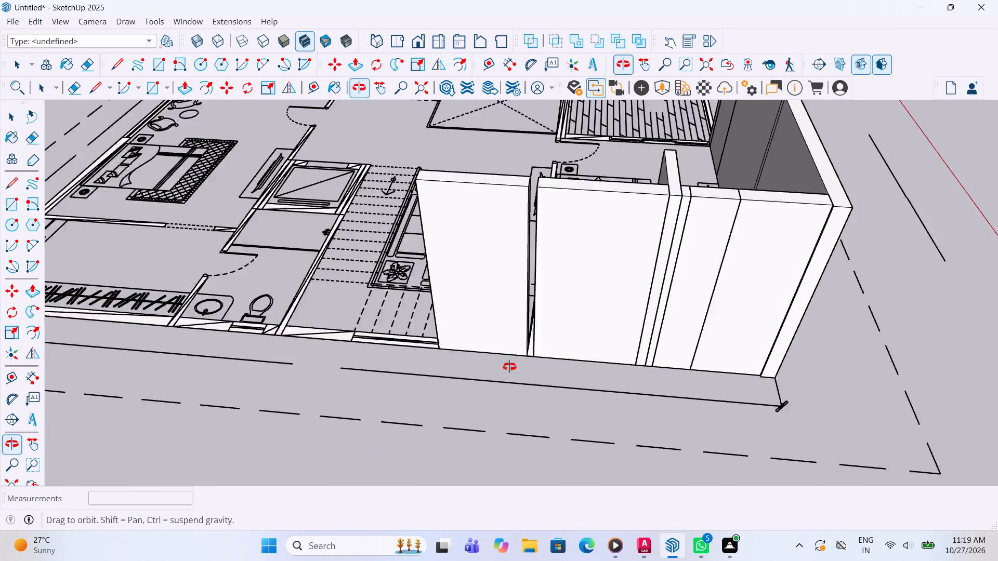
middle_drag(509, 367, 897, 392)
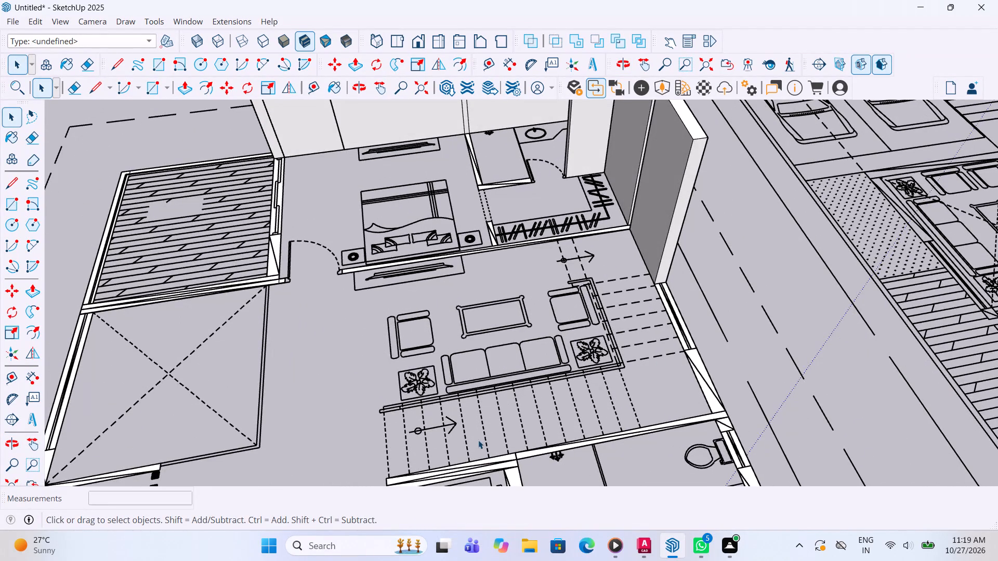
scroll(476, 443, down, 6)
middle_drag(696, 378, 687, 375)
scroll(603, 309, up, 5)
scroll(513, 308, up, 4)
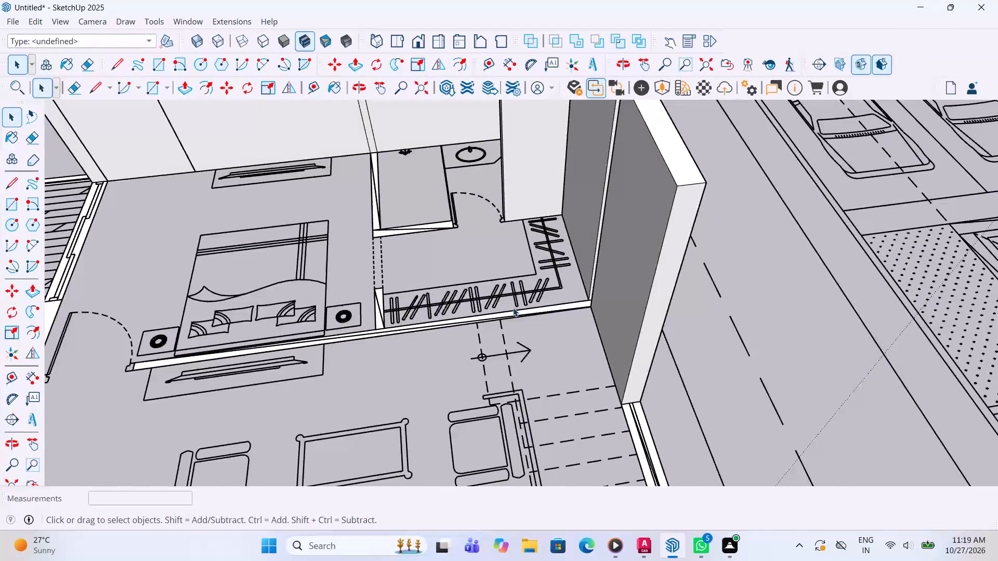
scroll(539, 308, up, 4)
click(583, 305)
right_click(583, 305)
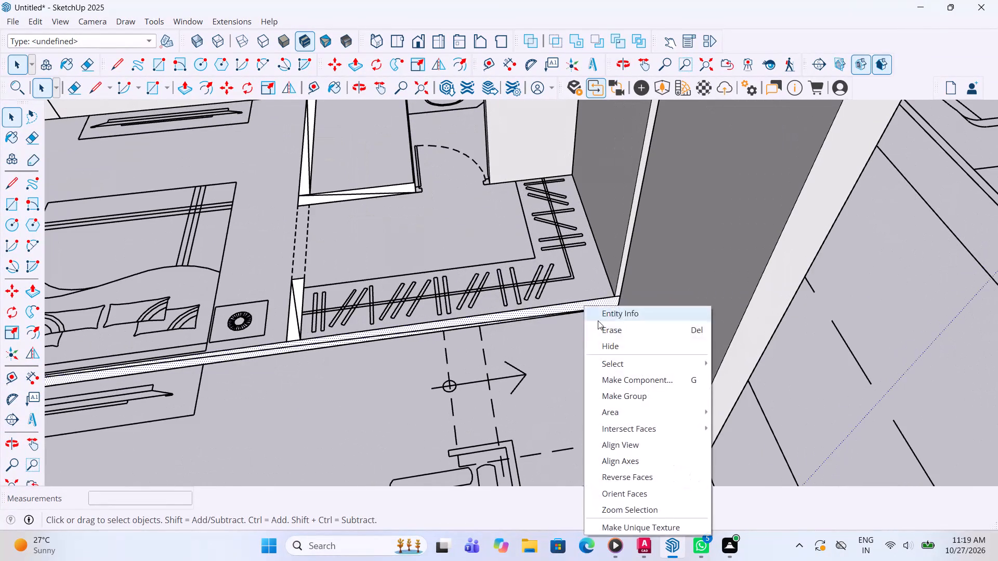
click(626, 397)
Extrude the long partition wall group between the living area and the bedroom to 11' high.
double_click(570, 306)
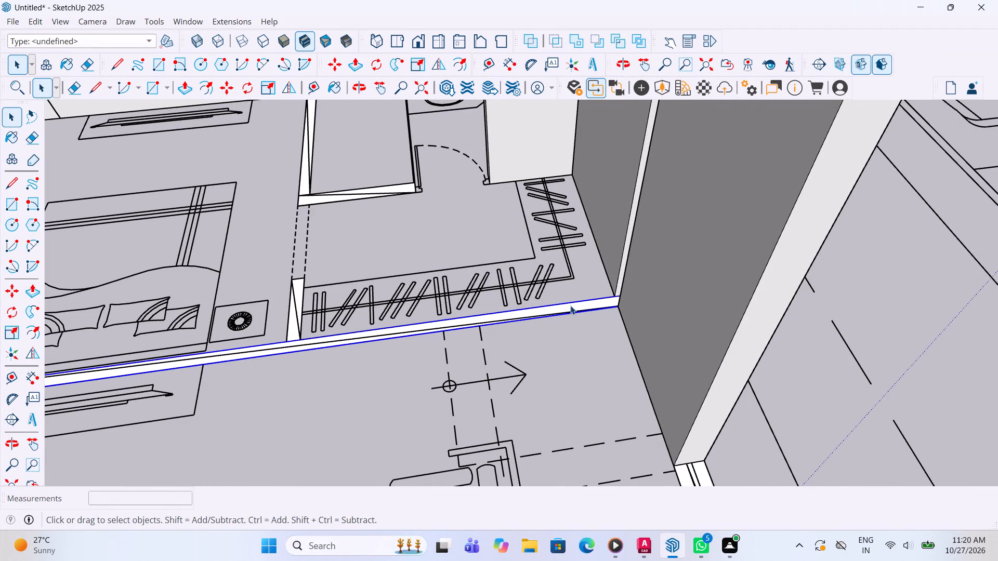
key(p)
click(570, 305)
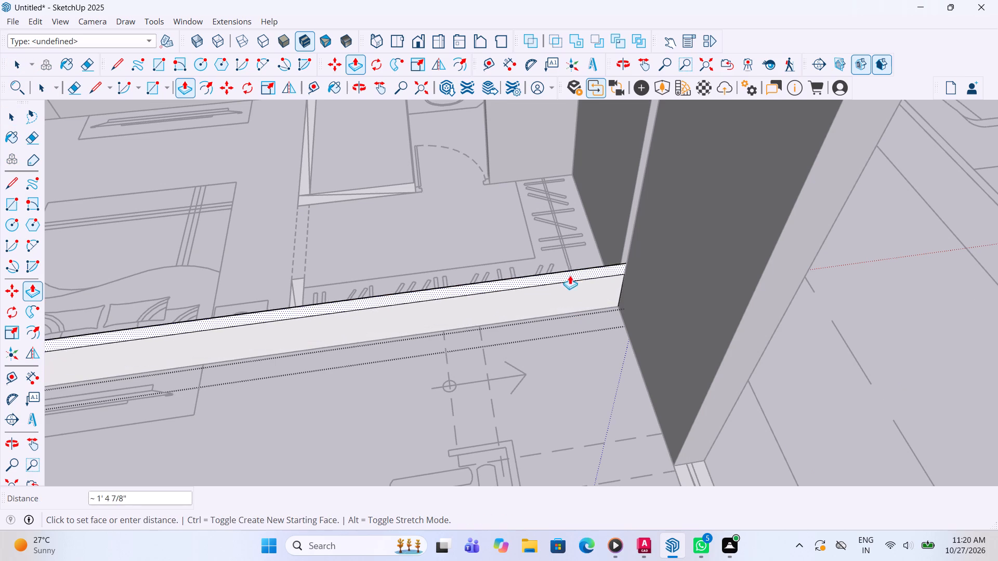
scroll(572, 281, down, 11)
click(679, 190)
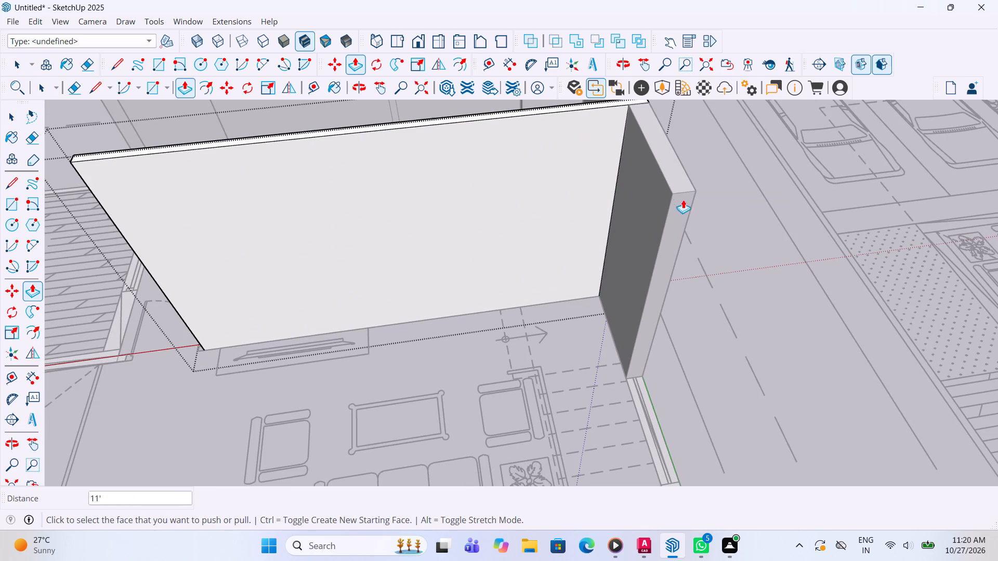
key(space)
click(748, 309)
Group the partition wall face between the bathroom's shower area and the bedroom.
scroll(747, 313, down, 5)
middle_drag(737, 310, 424, 296)
scroll(624, 307, down, 5)
middle_drag(658, 340, 384, 464)
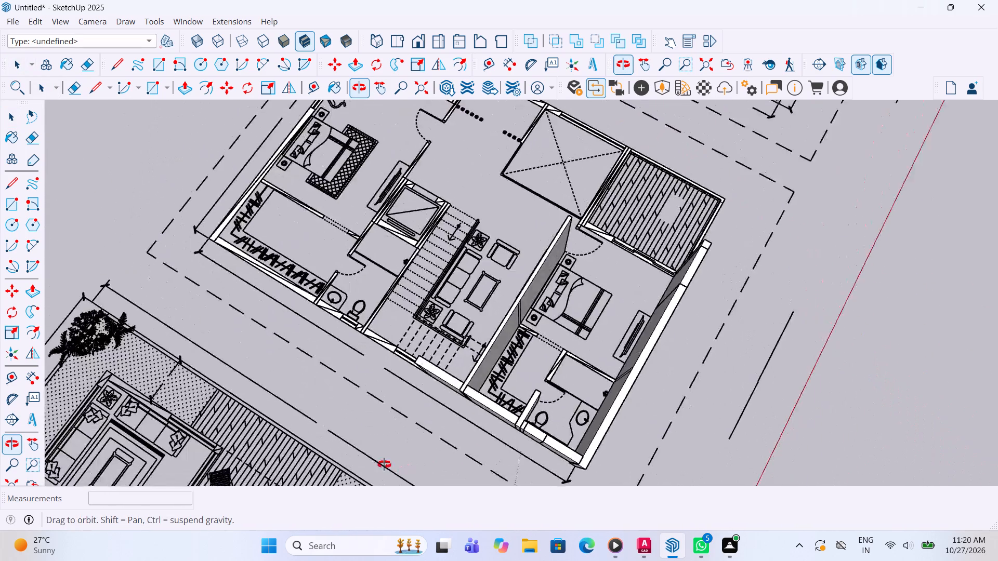
middle_drag(384, 464, 180, 405)
middle_drag(639, 360, 599, 408)
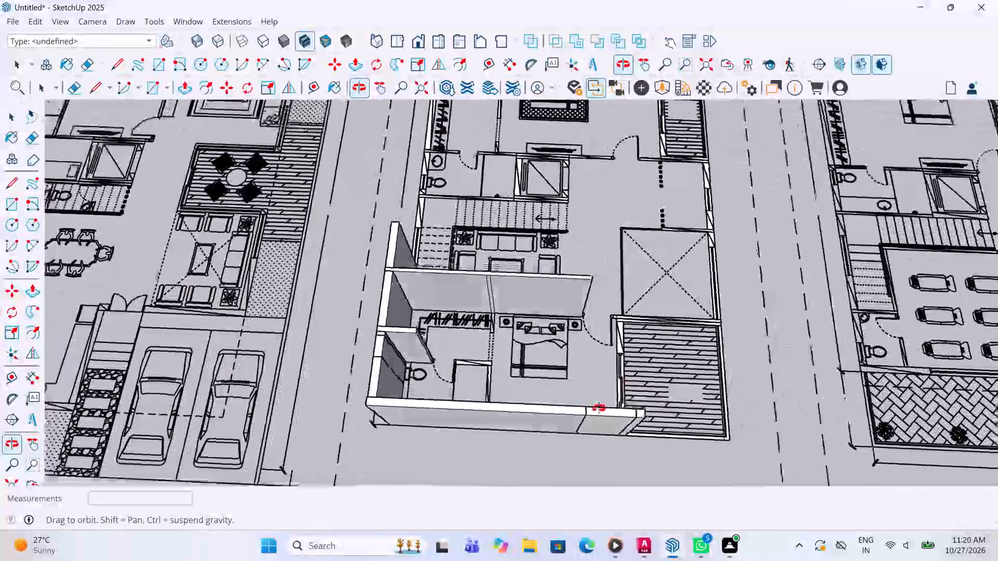
middle_drag(599, 408, 612, 432)
scroll(520, 441, up, 4)
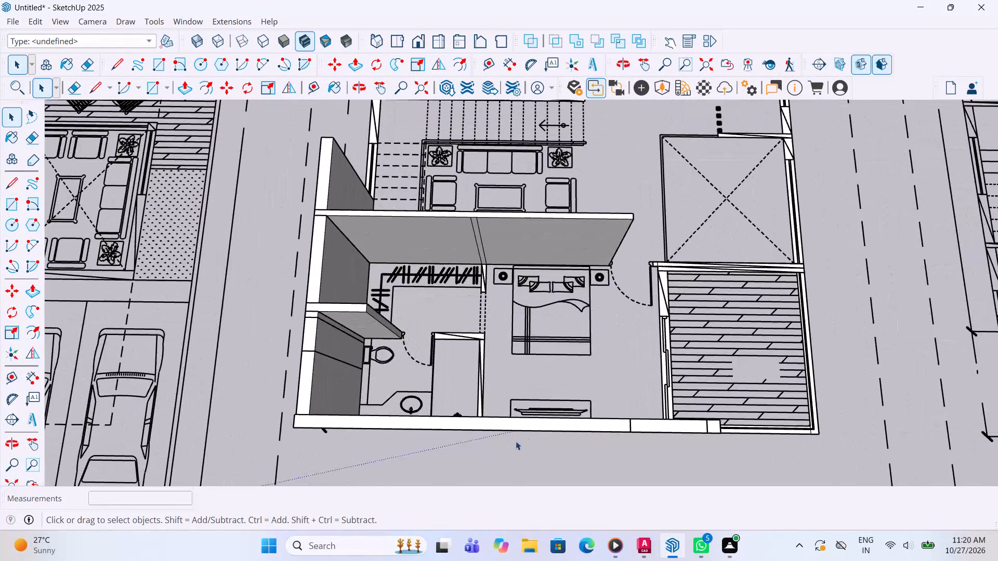
scroll(462, 411, up, 9)
click(490, 406)
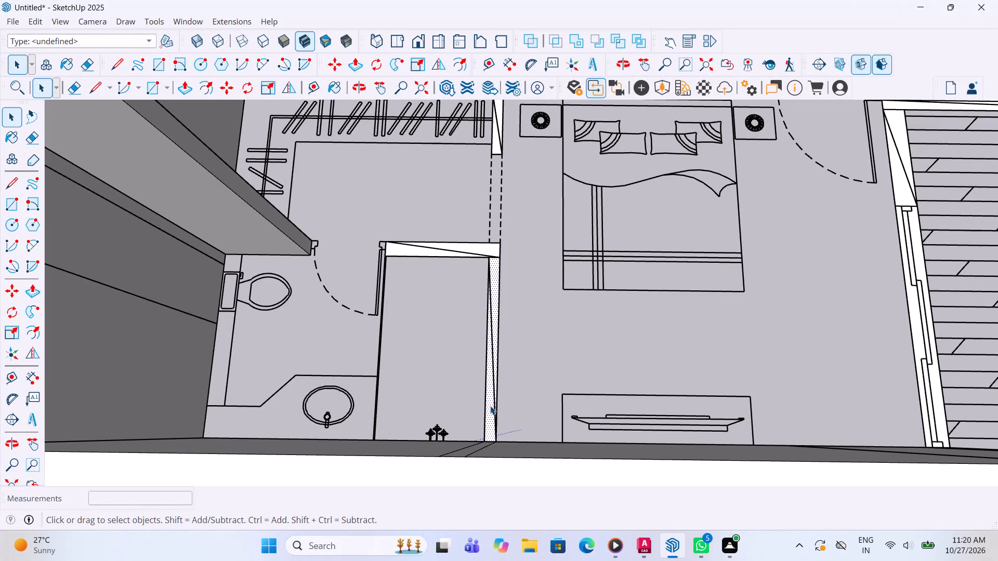
right_click(490, 406)
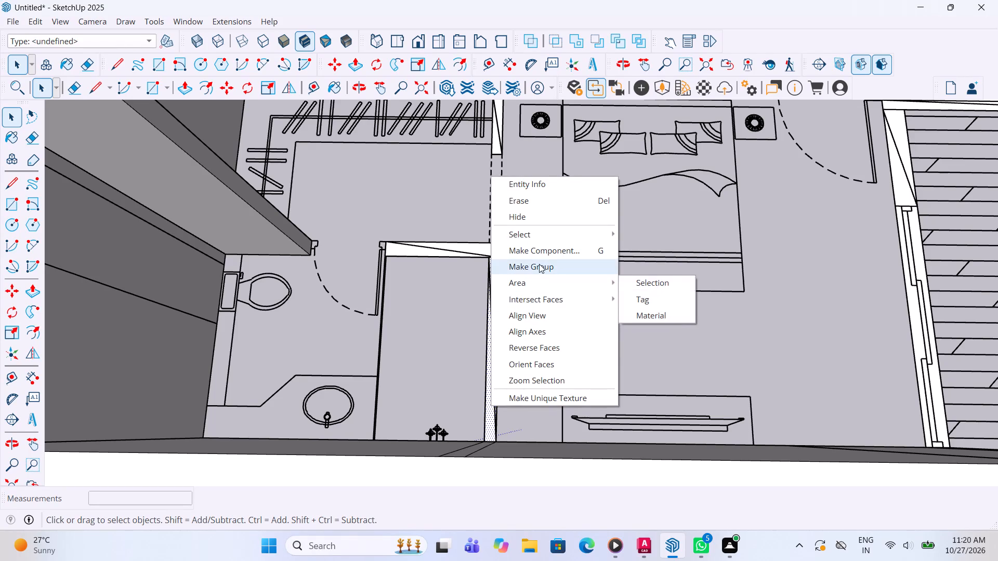
click(539, 264)
Group the short wall face between the shower area and the wardrobe area, beside the bathroom door.
click(483, 246)
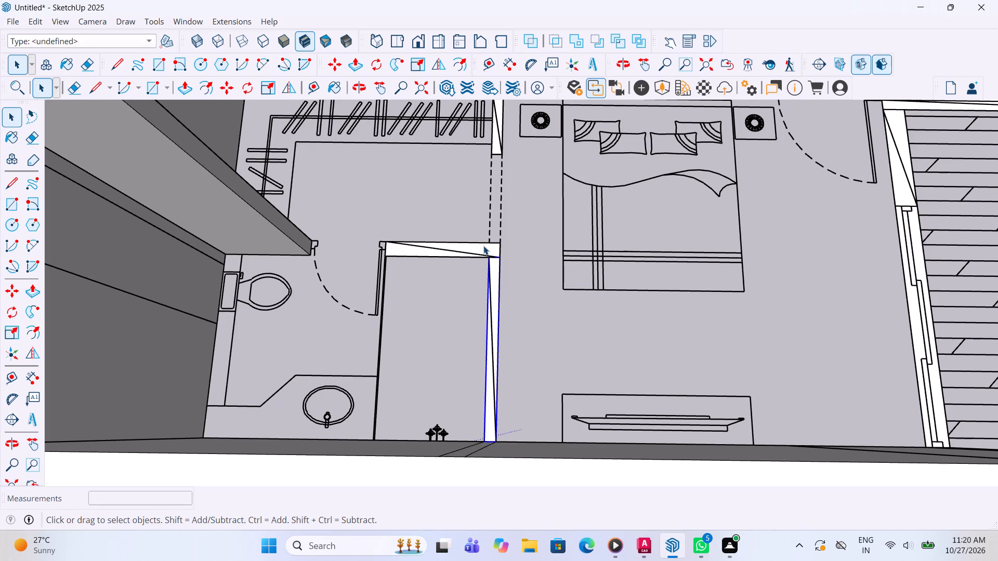
right_click(483, 246)
click(544, 335)
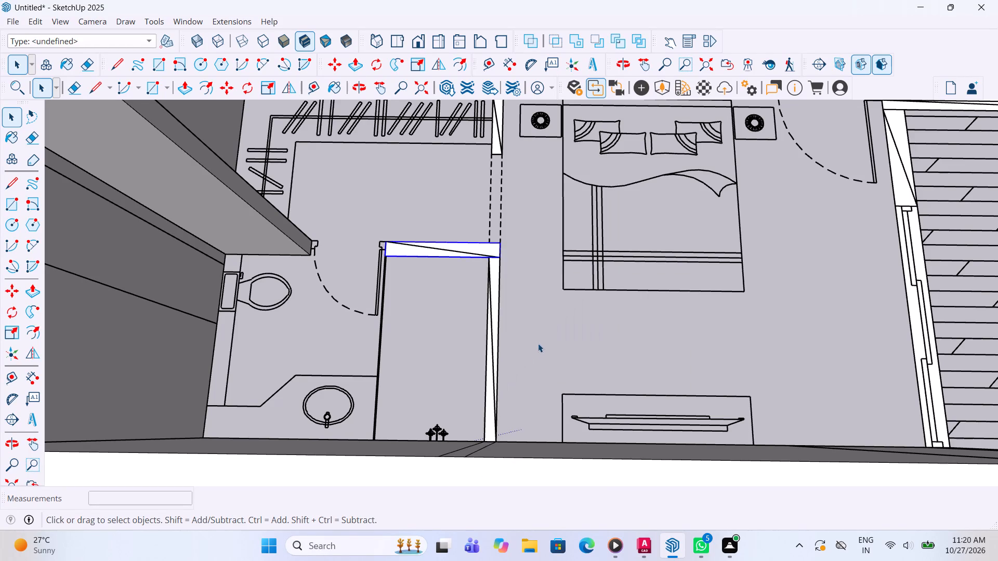
Group the short wall face between the wardrobe area and the bedside table, against the long partition.
scroll(534, 353, down, 3)
scroll(514, 167, up, 4)
click(504, 148)
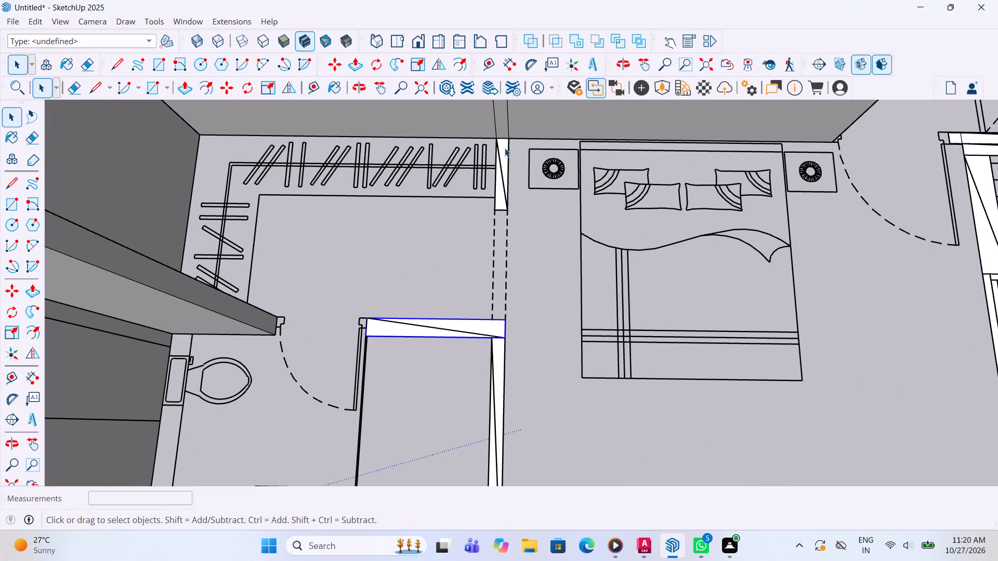
right_click(505, 148)
click(570, 240)
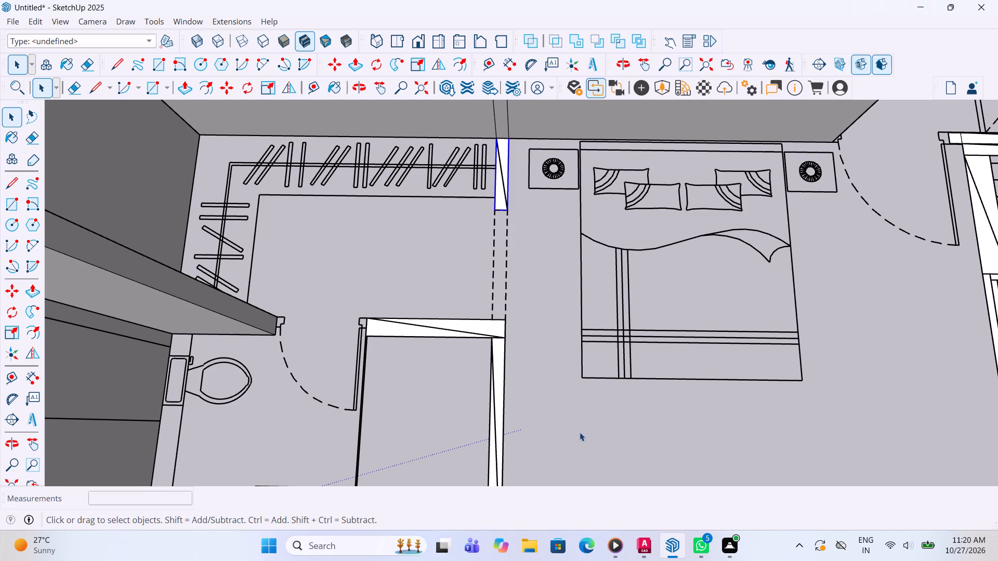
key(space)
click(557, 444)
Extrude the partition wall group between the shower area and the bedroom to 11' high.
scroll(508, 244, down, 4)
scroll(526, 392, up, 3)
middle_drag(521, 389, 515, 384)
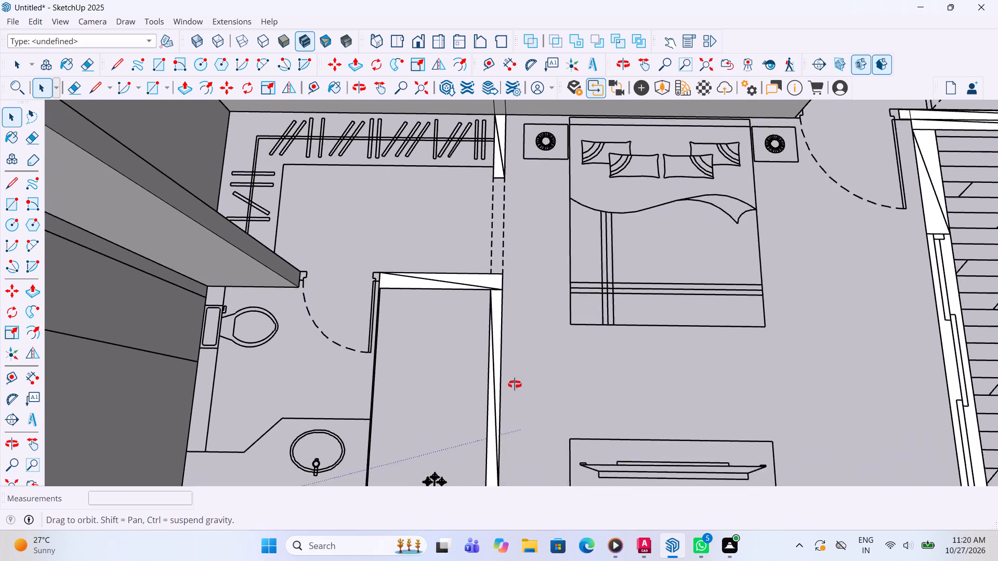
middle_drag(515, 384, 501, 370)
click(491, 343)
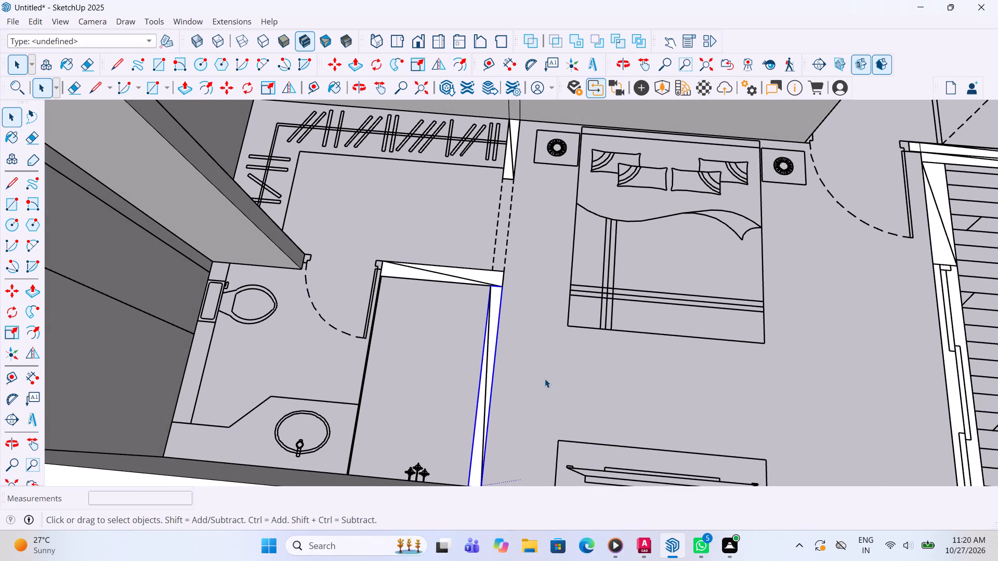
double_click(495, 320)
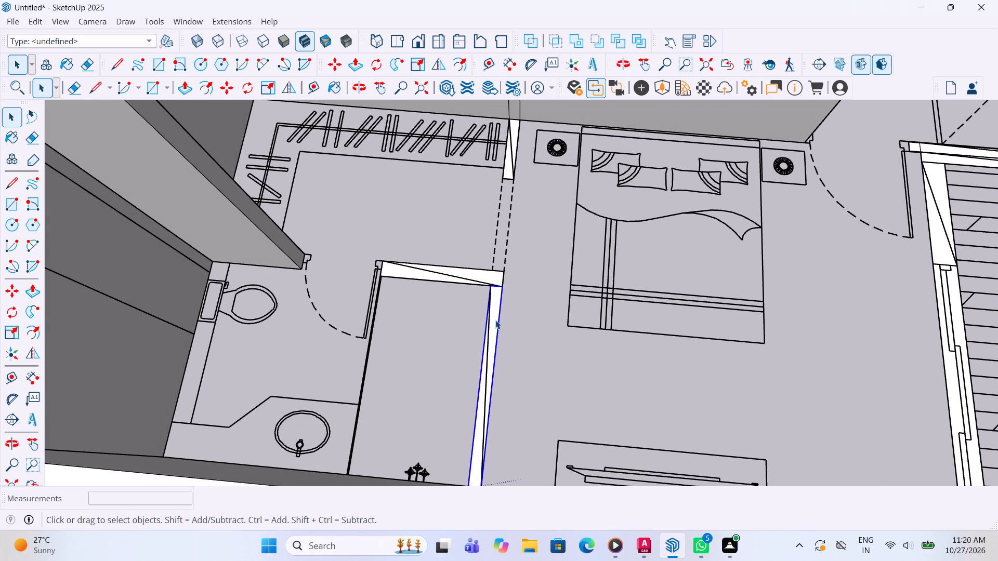
key(p)
click(492, 326)
scroll(484, 299, down, 4)
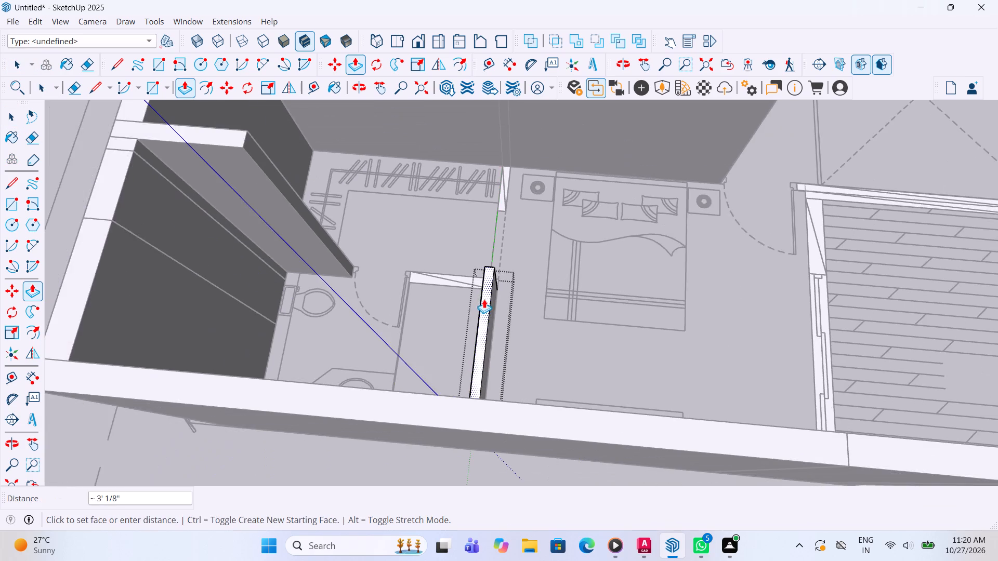
scroll(484, 300, down, 3)
click(426, 386)
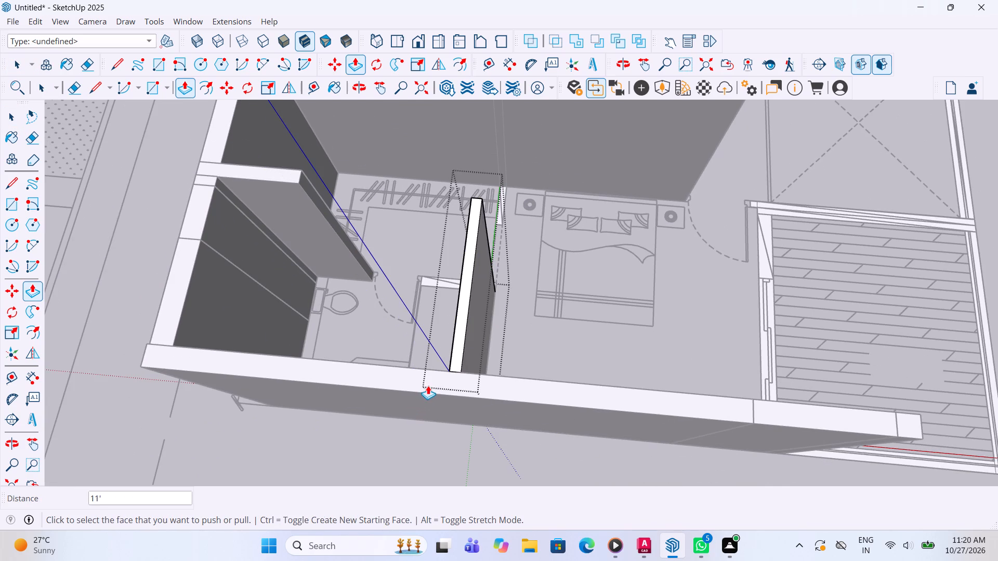
key(space)
click(162, 234)
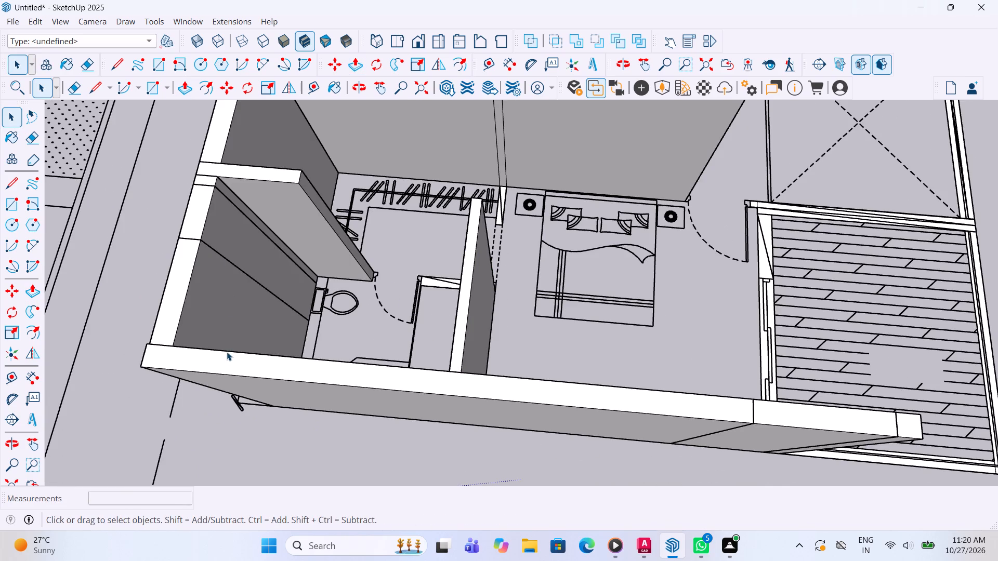
Extrude the short wall group between the wardrobe area and the bedside table level with the top of the long partition.
scroll(226, 360, down, 5)
middle_drag(412, 362, 334, 371)
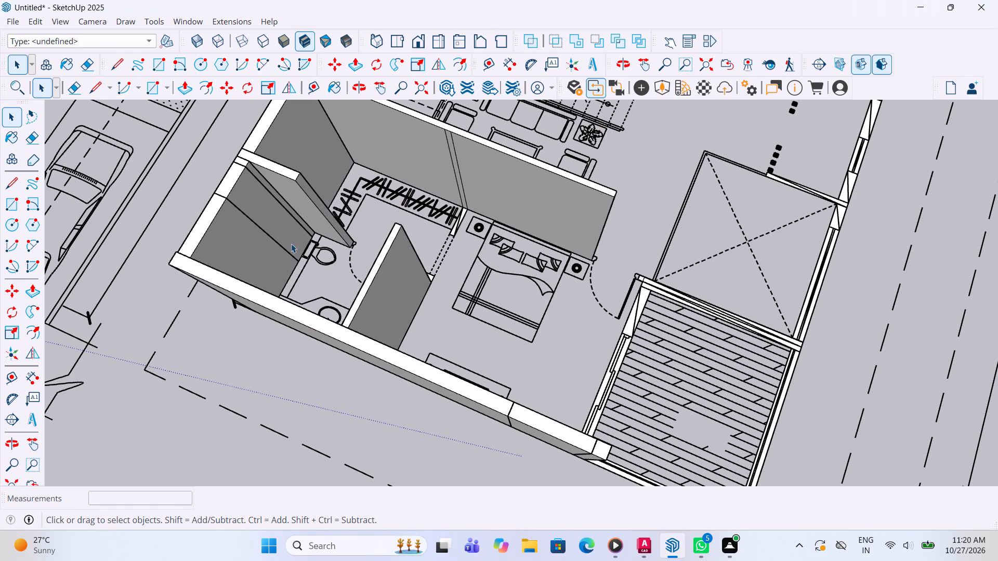
scroll(291, 381, down, 4)
scroll(468, 193, up, 3)
scroll(385, 264, up, 4)
middle_drag(382, 264, 352, 254)
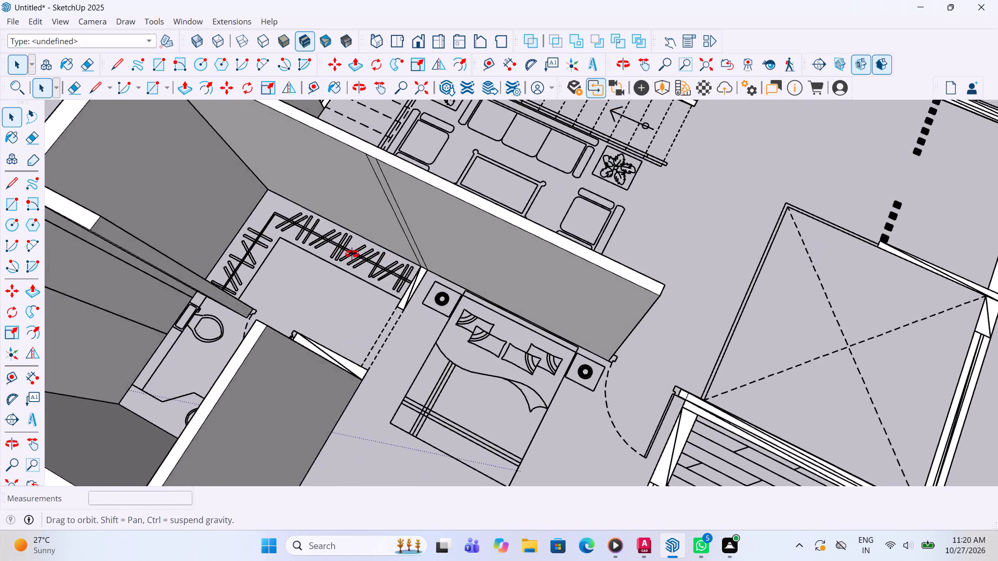
middle_drag(352, 254, 322, 250)
scroll(404, 303, up, 6)
click(405, 265)
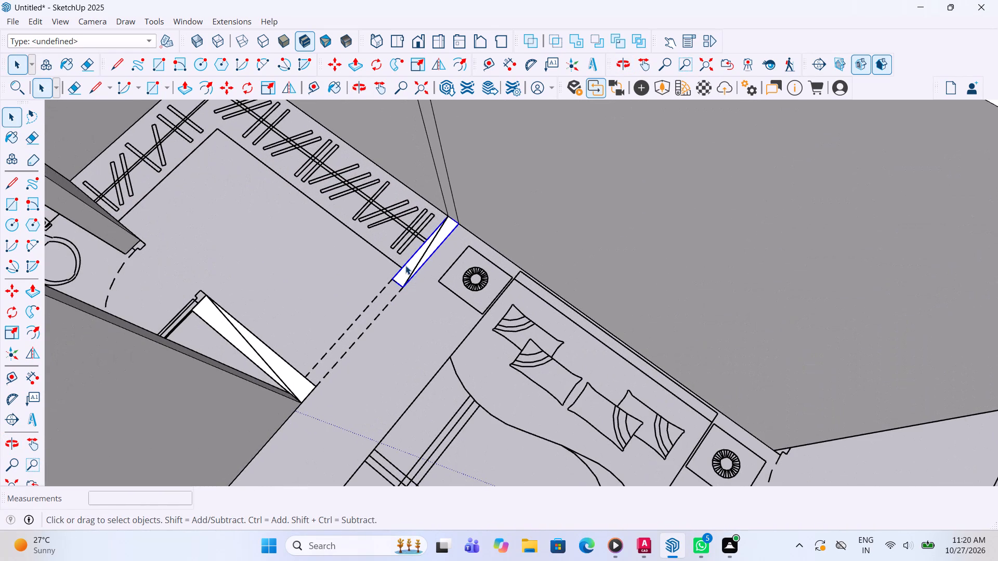
triple_click(405, 269)
key(p)
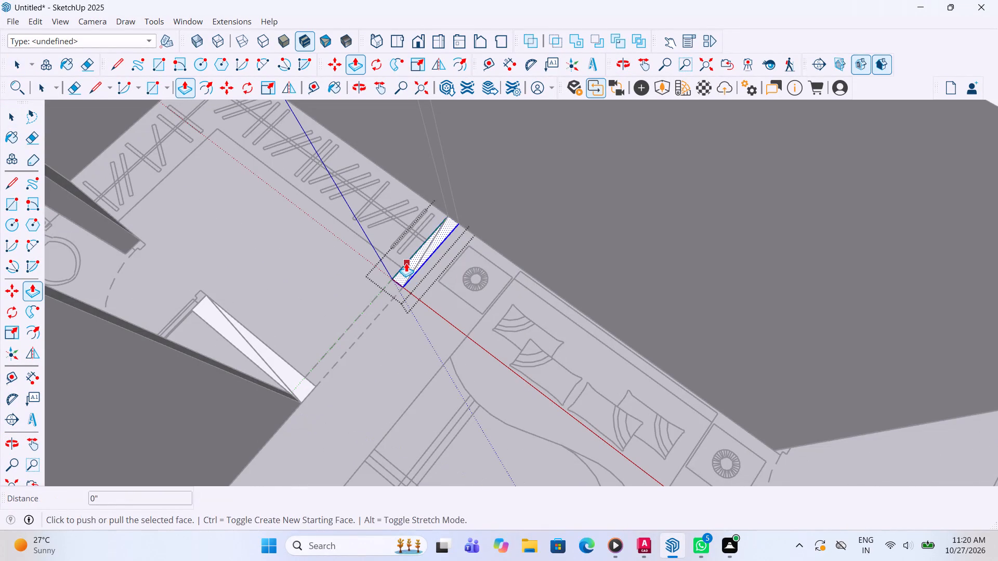
click(406, 263)
scroll(399, 231, down, 5)
scroll(165, 277, down, 4)
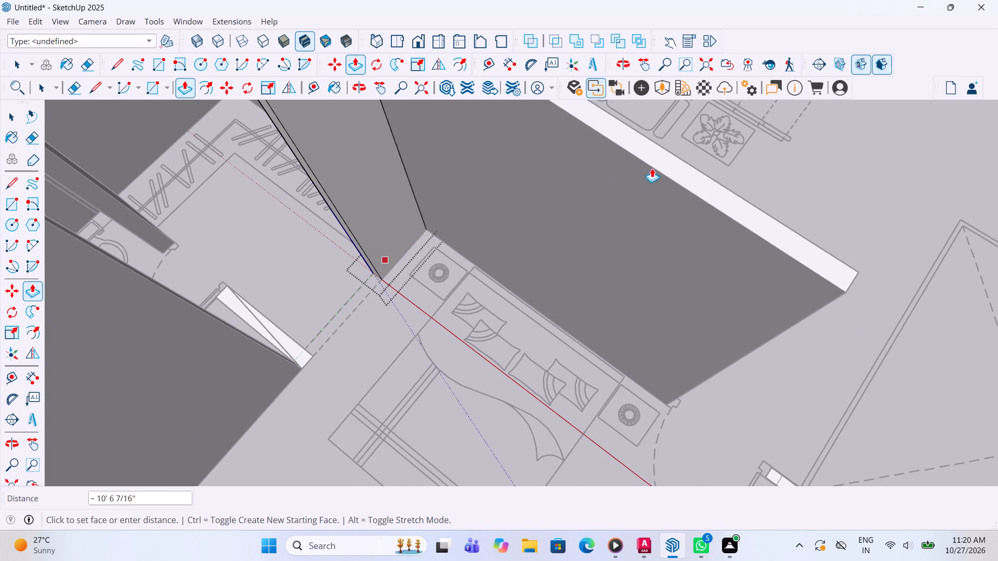
click(661, 169)
key(space)
click(861, 195)
Extrude the short wall group between the shower area and the wardrobe area level with the adjoining shower partition.
scroll(744, 285, down, 4)
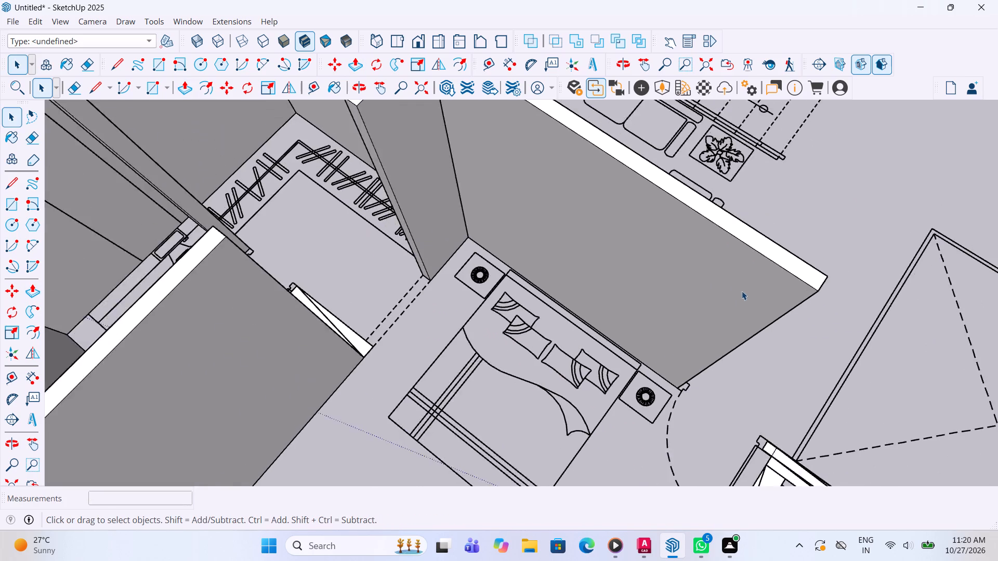
scroll(742, 291, down, 2)
scroll(508, 251, up, 4)
middle_drag(508, 251, 604, 253)
scroll(602, 245, down, 9)
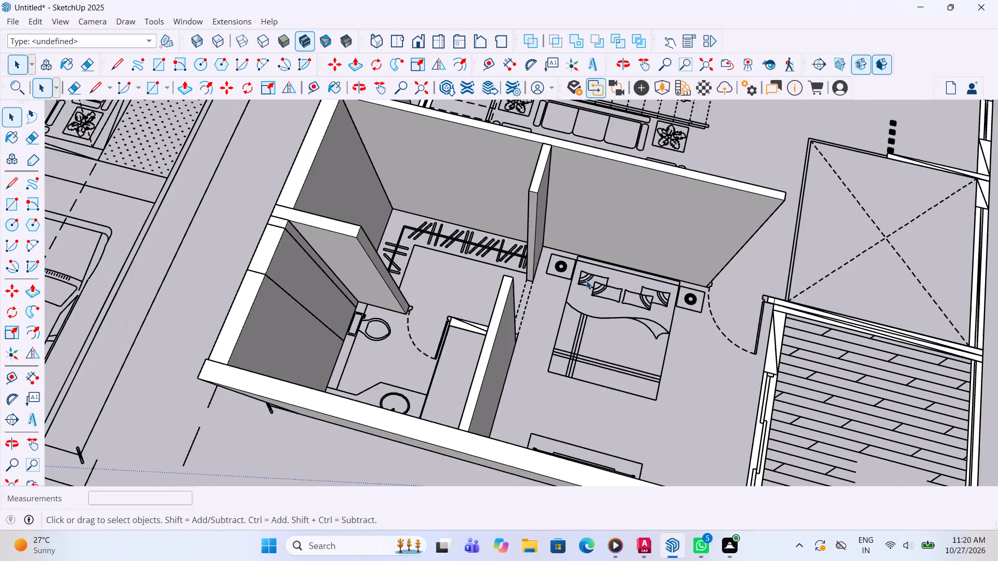
scroll(395, 357, down, 1)
middle_drag(397, 356, 510, 342)
scroll(460, 372, up, 8)
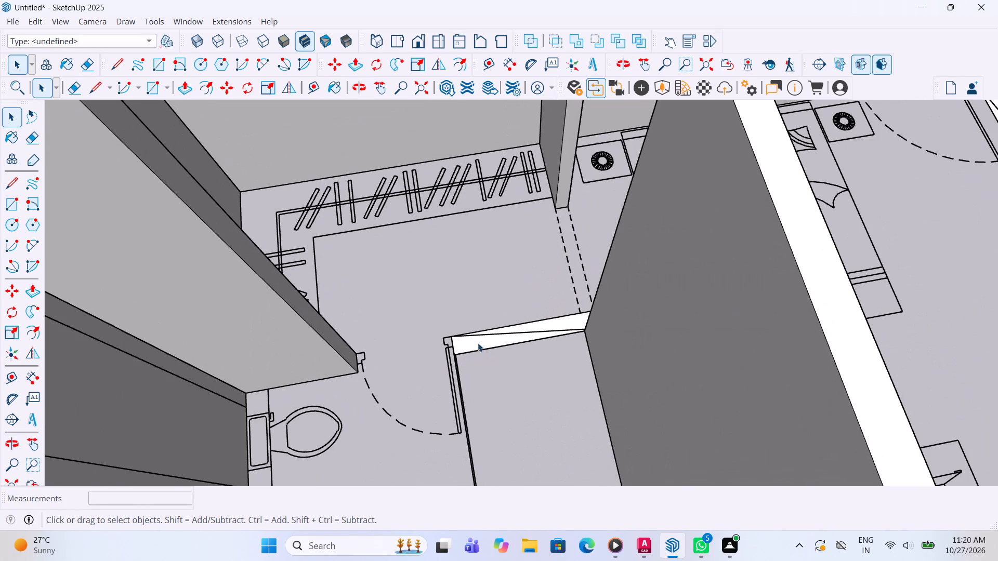
click(477, 342)
double_click(477, 342)
key(p)
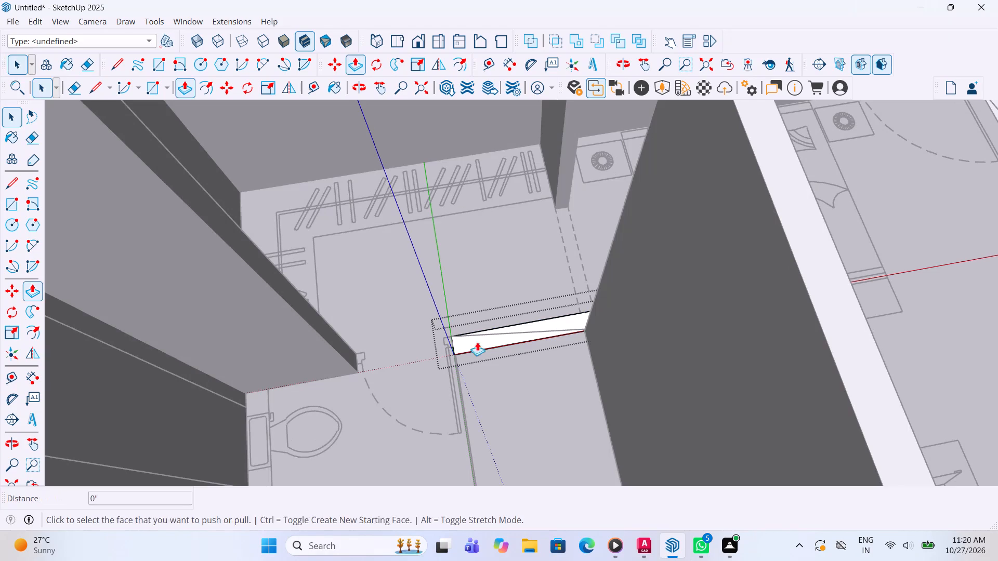
click(467, 335)
scroll(540, 293, down, 4)
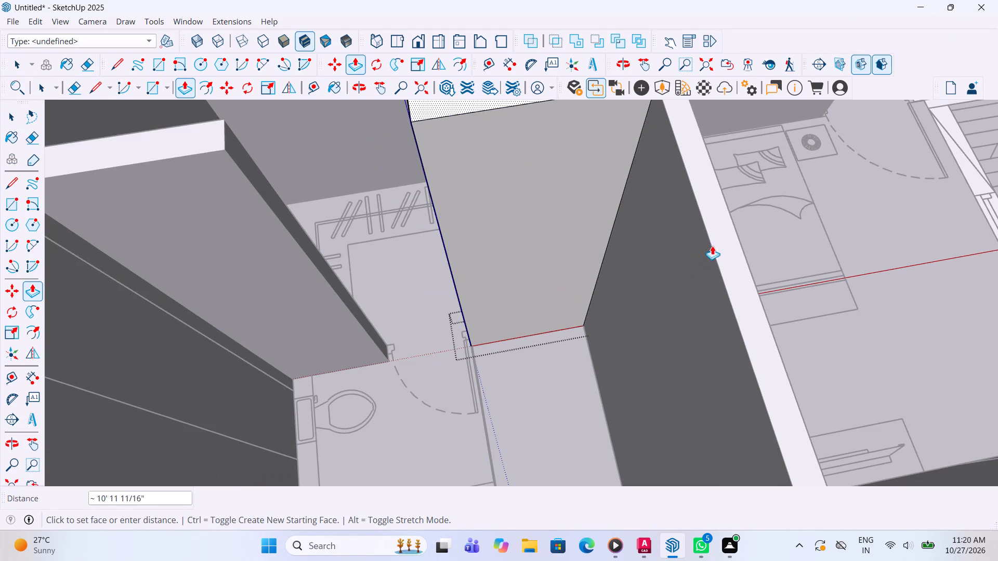
click(716, 242)
scroll(616, 266, down, 6)
key(space)
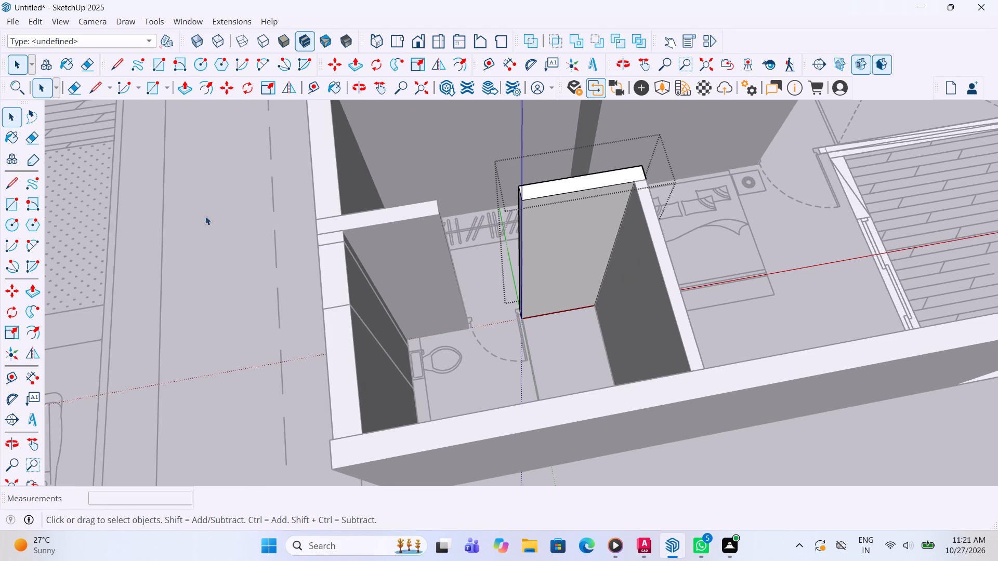
click(200, 235)
Group the short wall face between the bedroom door and the sliding window of the balcony beside the finished bedroom walls.
scroll(245, 318, down, 6)
scroll(295, 333, down, 2)
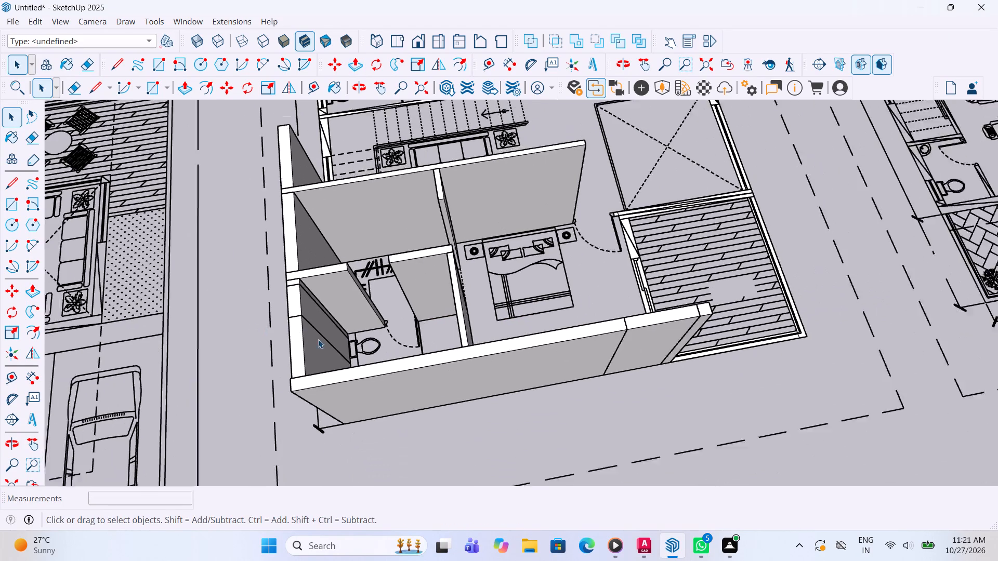
scroll(318, 339, down, 2)
middle_drag(482, 291, 279, 302)
scroll(368, 349, down, 5)
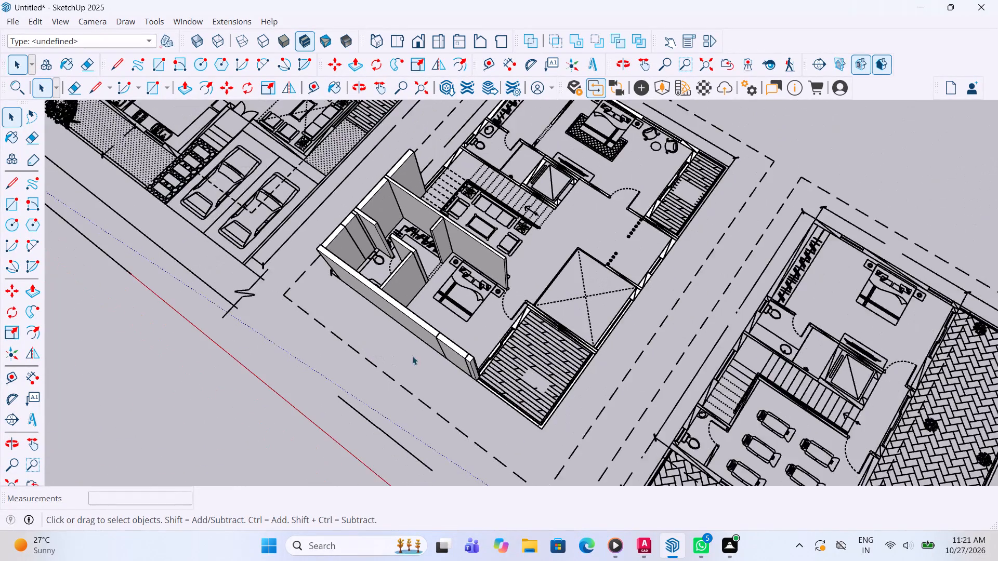
scroll(570, 336, up, 4)
middle_drag(426, 362, 342, 360)
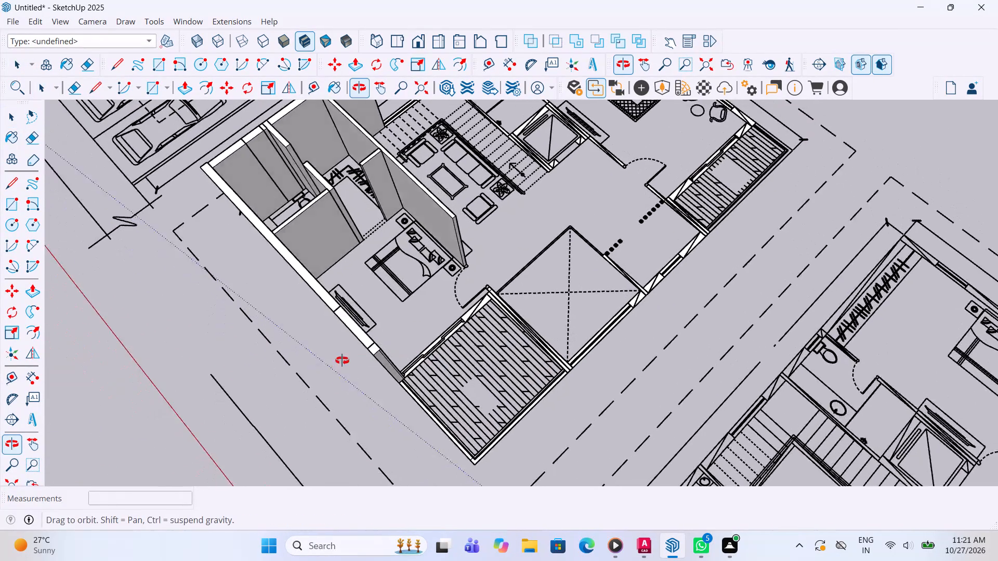
middle_drag(342, 360, 311, 357)
scroll(382, 353, up, 2)
scroll(382, 352, down, 2)
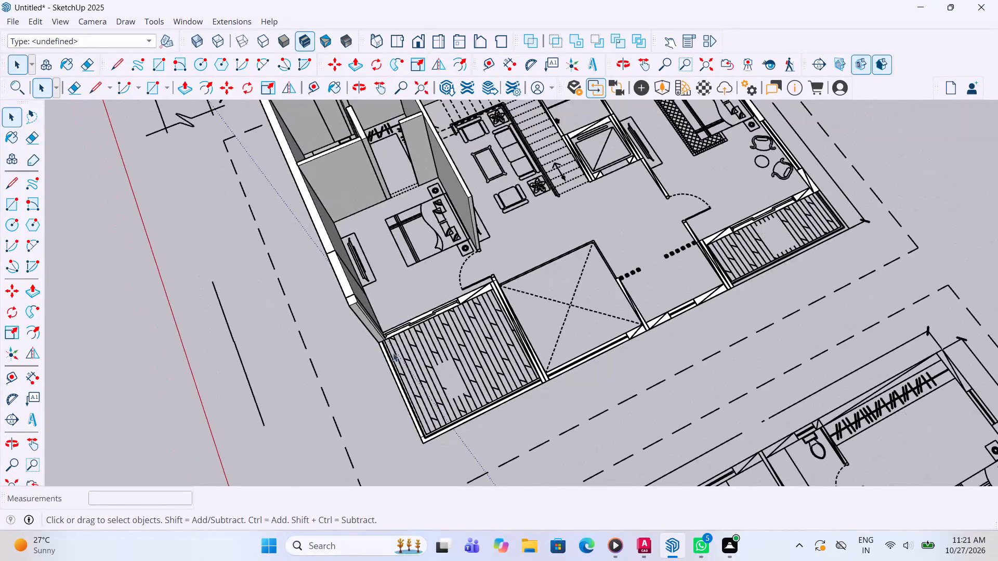
middle_drag(410, 346, 534, 344)
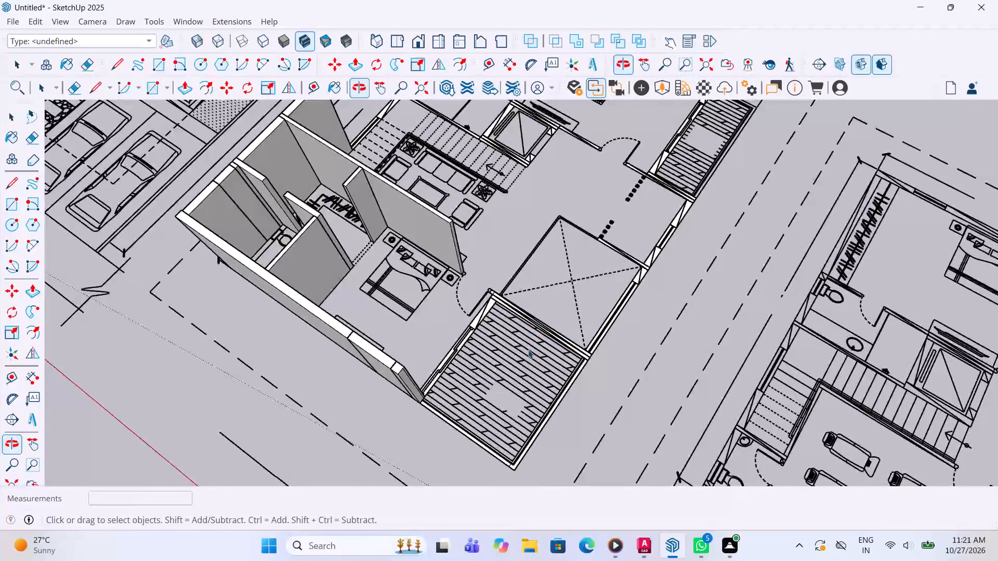
scroll(520, 305, up, 3)
scroll(470, 298, up, 8)
click(486, 313)
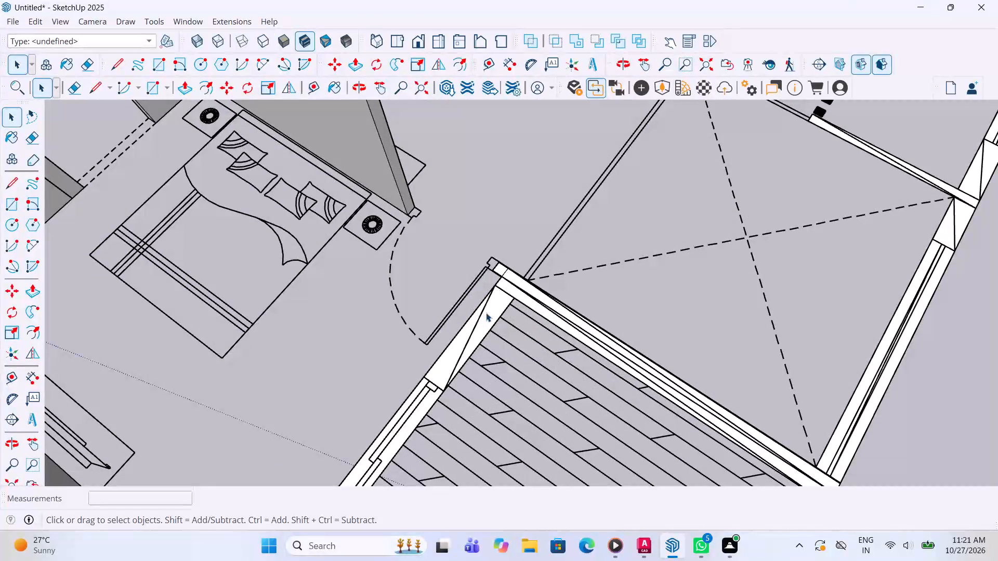
right_click(486, 313)
click(552, 402)
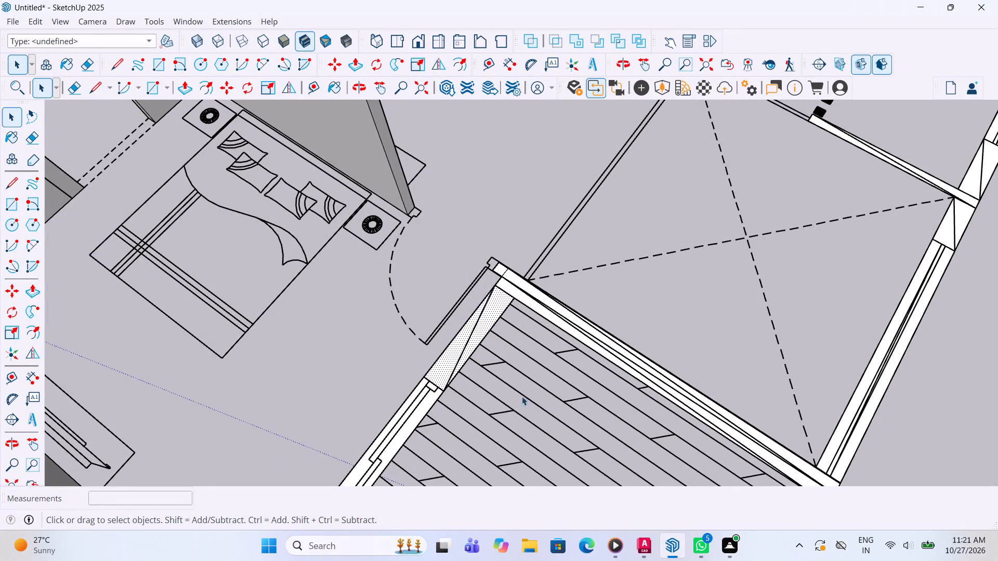
click(361, 353)
Group the long wall face separating that balcony from the crossed void area.
scroll(560, 316, up, 3)
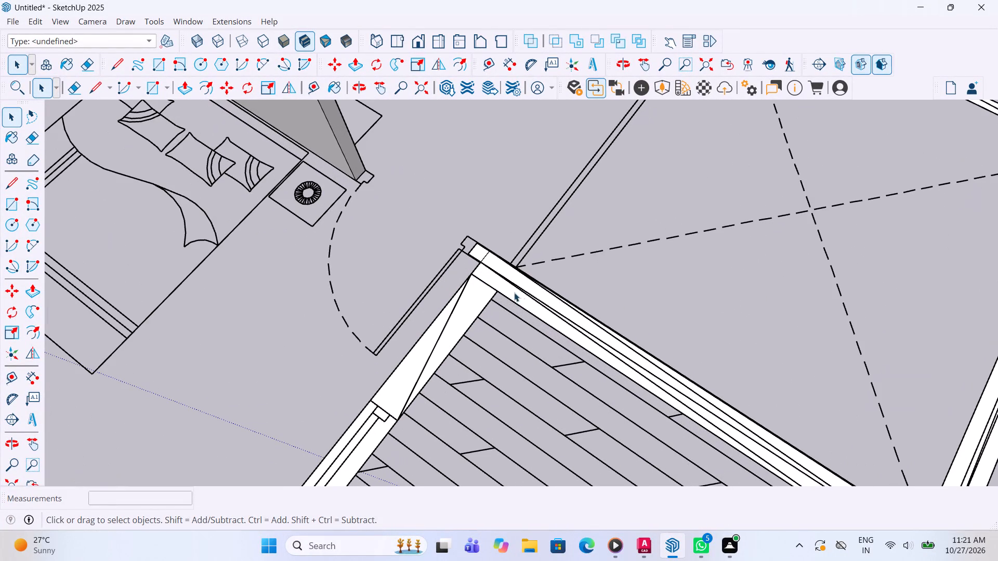
click(496, 283)
right_click(496, 283)
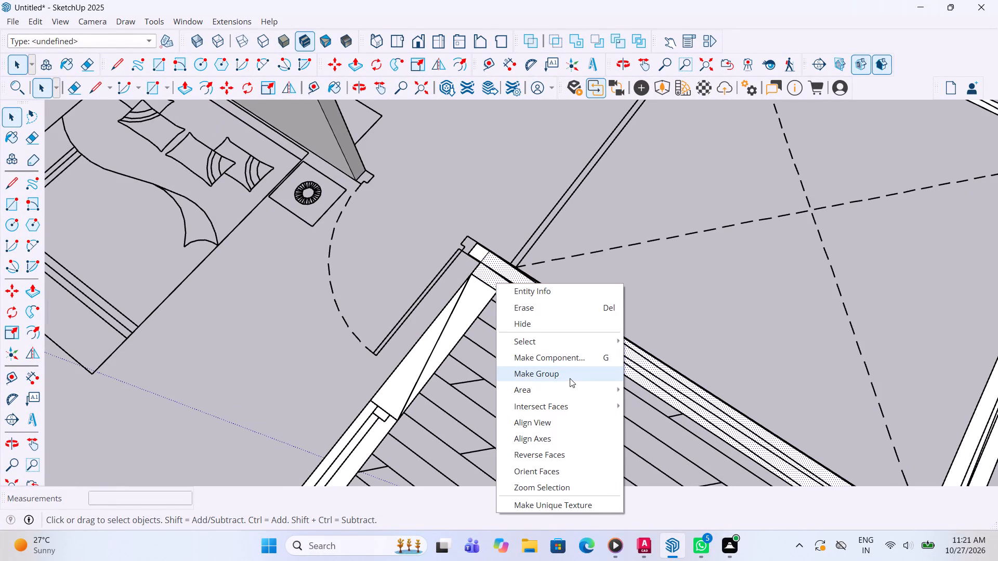
click(570, 378)
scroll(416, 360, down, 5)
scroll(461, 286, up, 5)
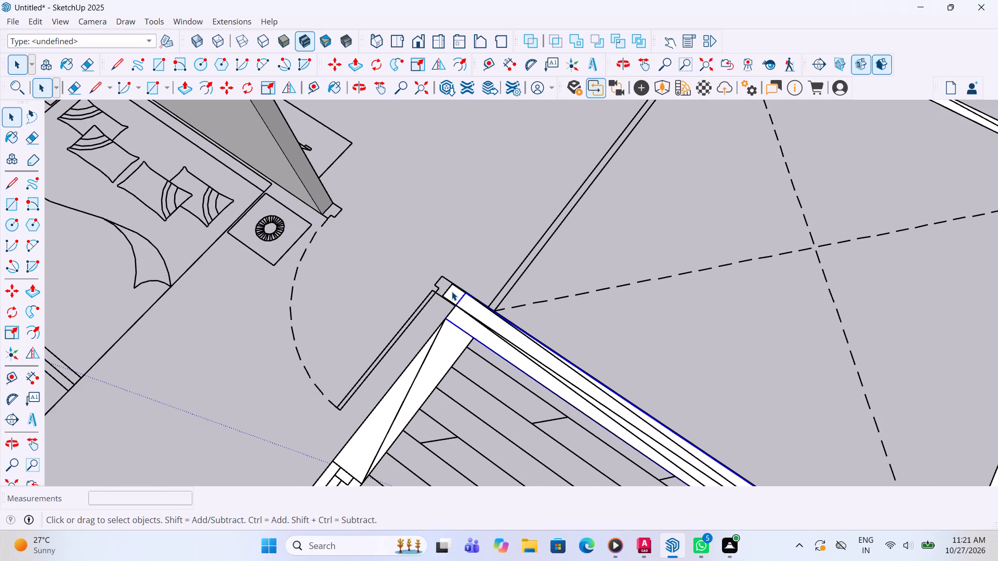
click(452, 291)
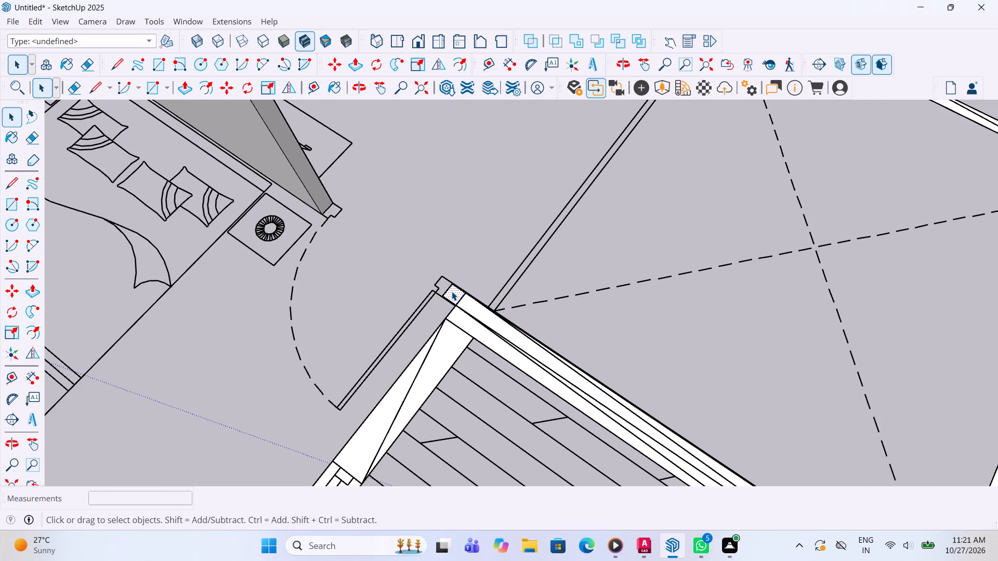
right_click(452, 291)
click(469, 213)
Group the small wall-end face at the bedroom door together with the long wall group between the balcony and the void.
scroll(485, 304, up, 2)
click(469, 309)
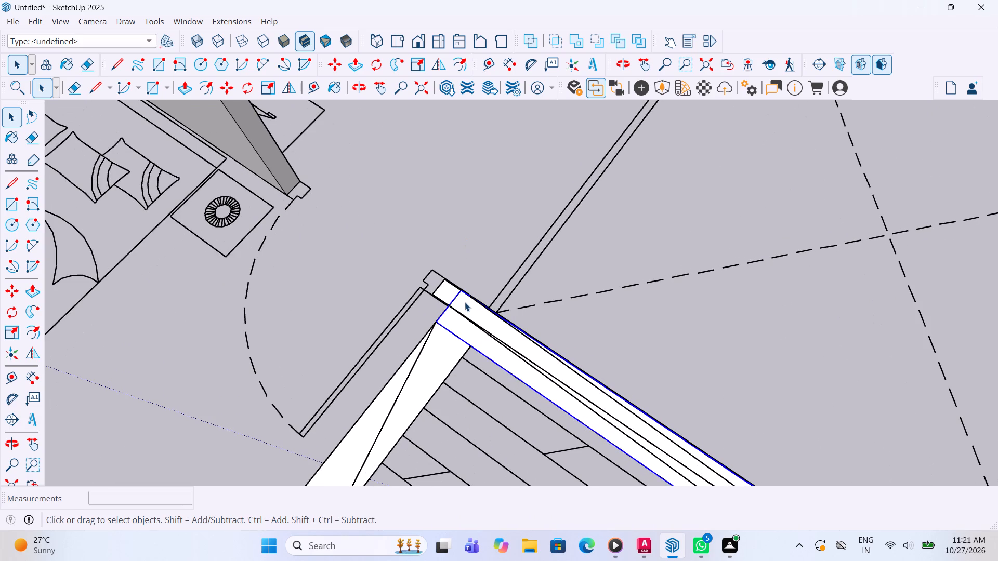
ctrl+click(451, 291)
right_click(451, 291)
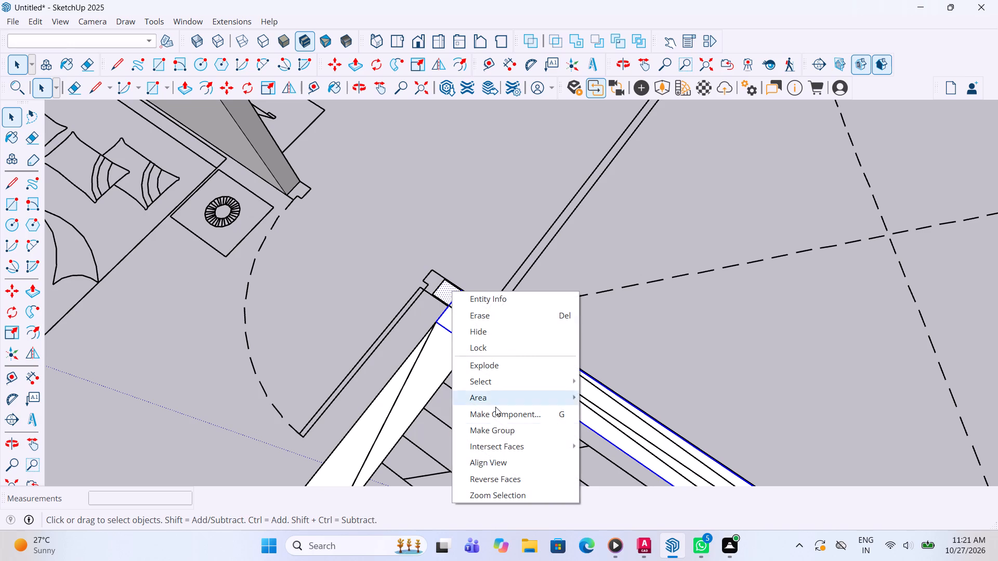
click(501, 430)
key(space)
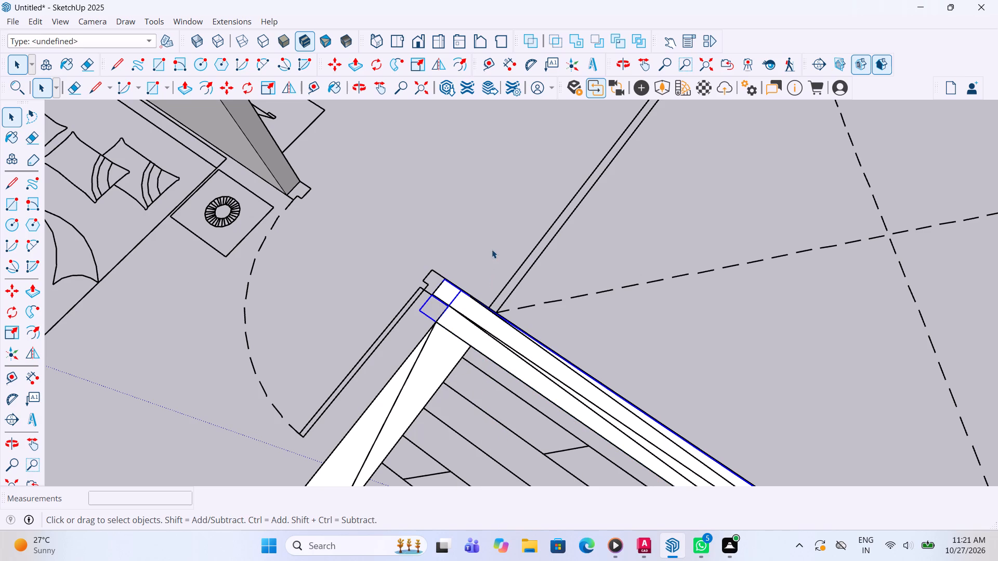
click(492, 249)
scroll(359, 276, down, 4)
click(400, 346)
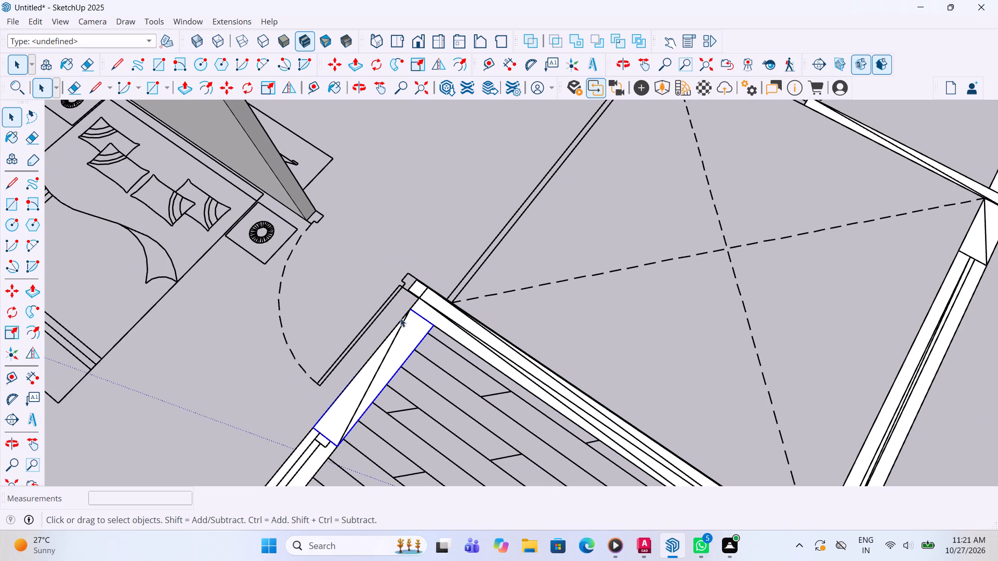
click(411, 269)
click(440, 234)
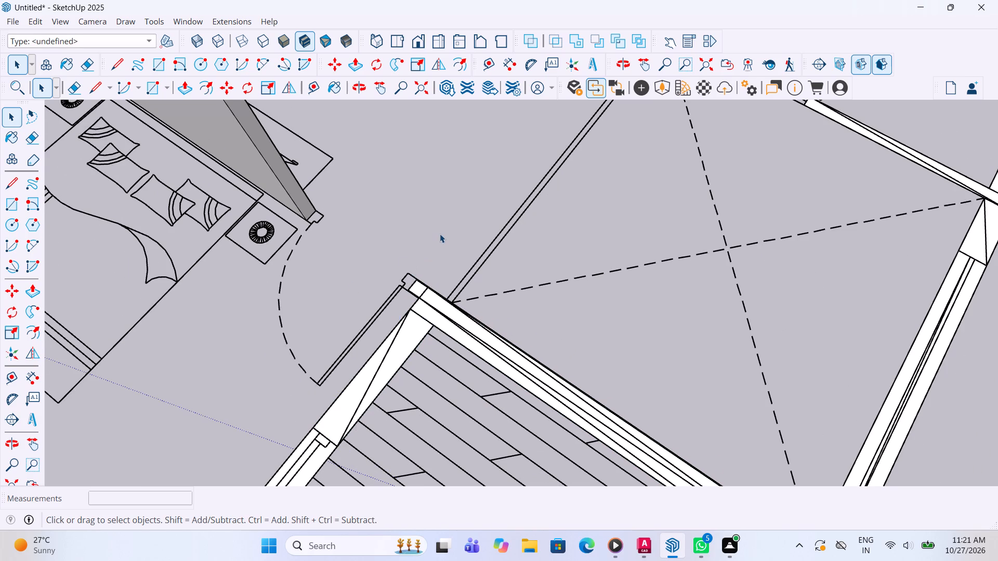
Group separately the two outer wall segments on either side of the partition at the crossed void's corner.
scroll(427, 280, down, 5)
middle_drag(537, 349, 461, 315)
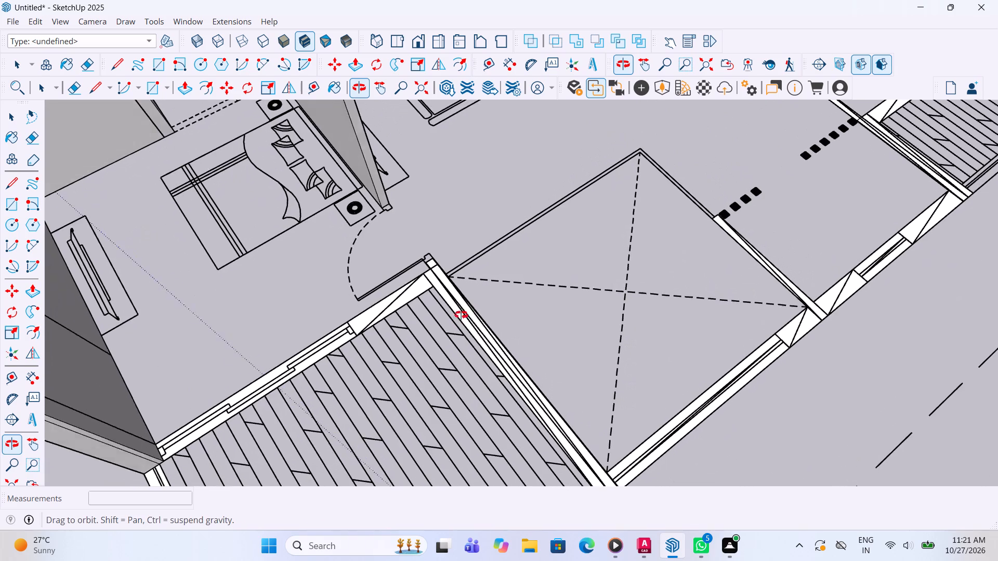
middle_drag(461, 315, 462, 309)
scroll(459, 291, down, 6)
scroll(620, 345, up, 2)
middle_drag(620, 345, 619, 345)
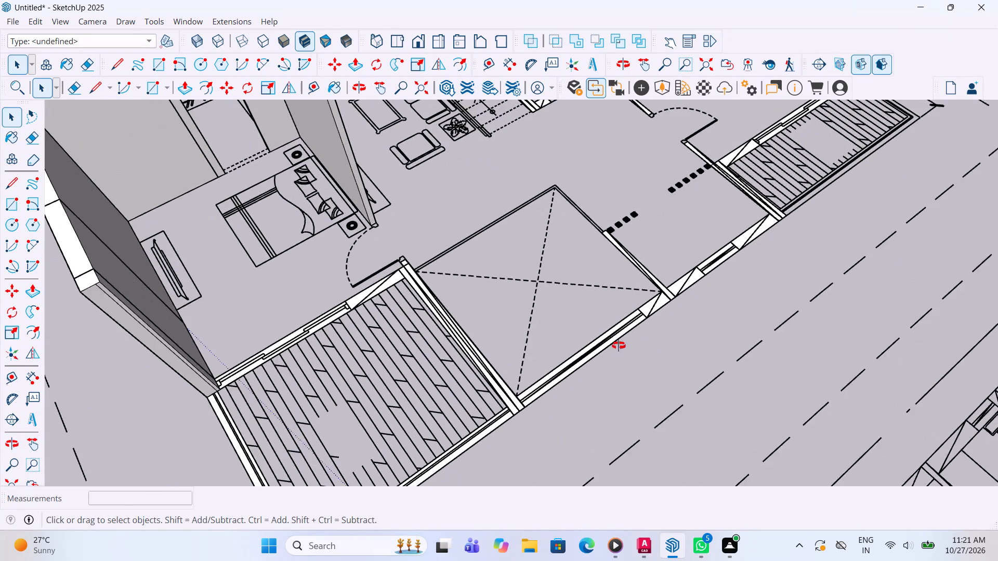
middle_drag(619, 345, 453, 357)
scroll(463, 359, down, 3)
scroll(605, 370, up, 8)
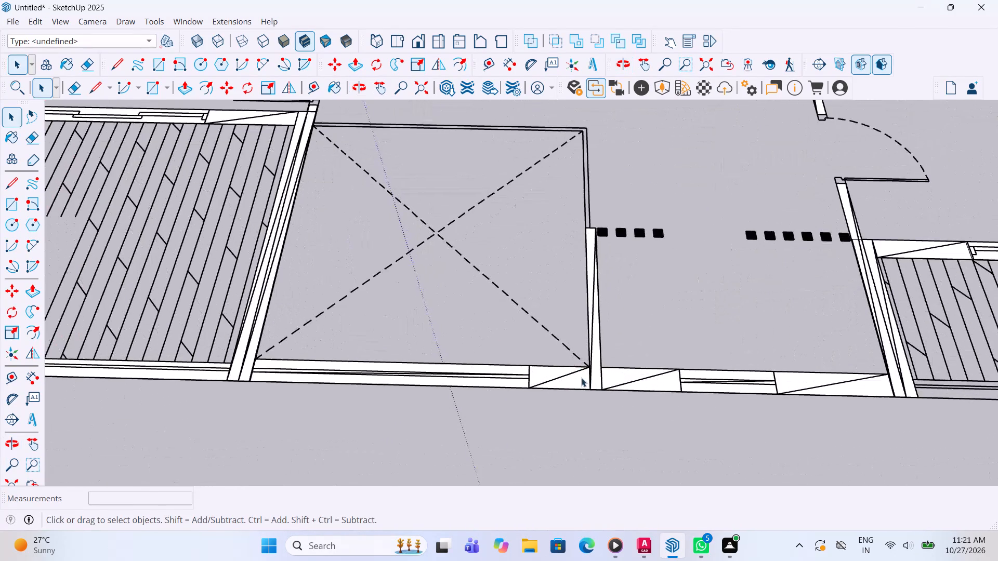
click(580, 378)
scroll(580, 378, up, 4)
right_click(580, 378)
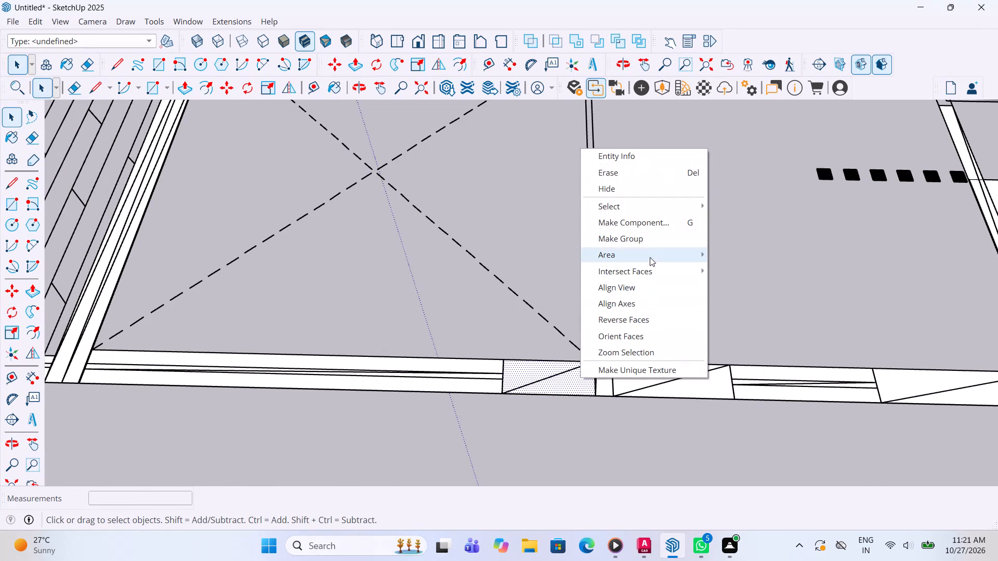
click(651, 240)
click(697, 390)
right_click(697, 390)
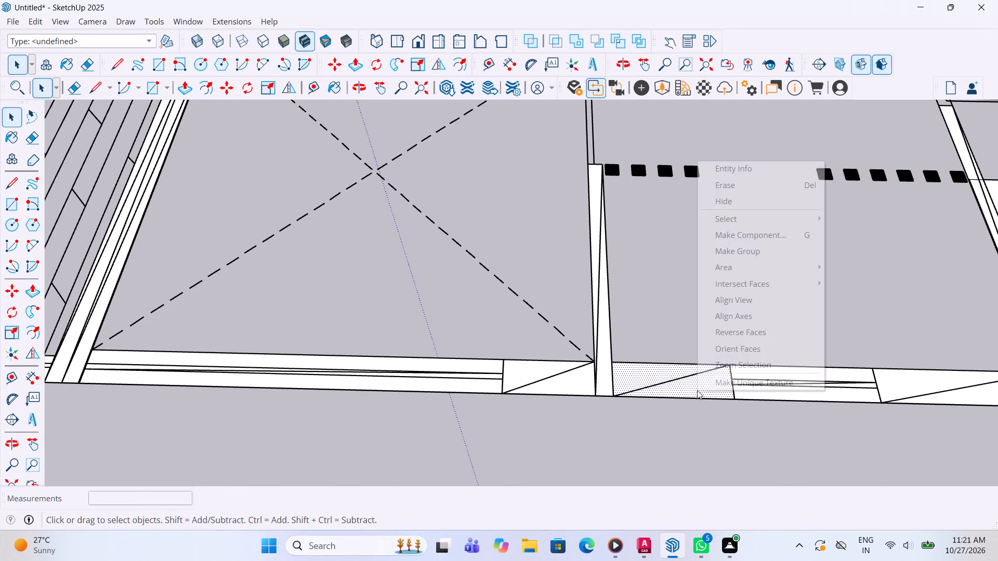
click(747, 249)
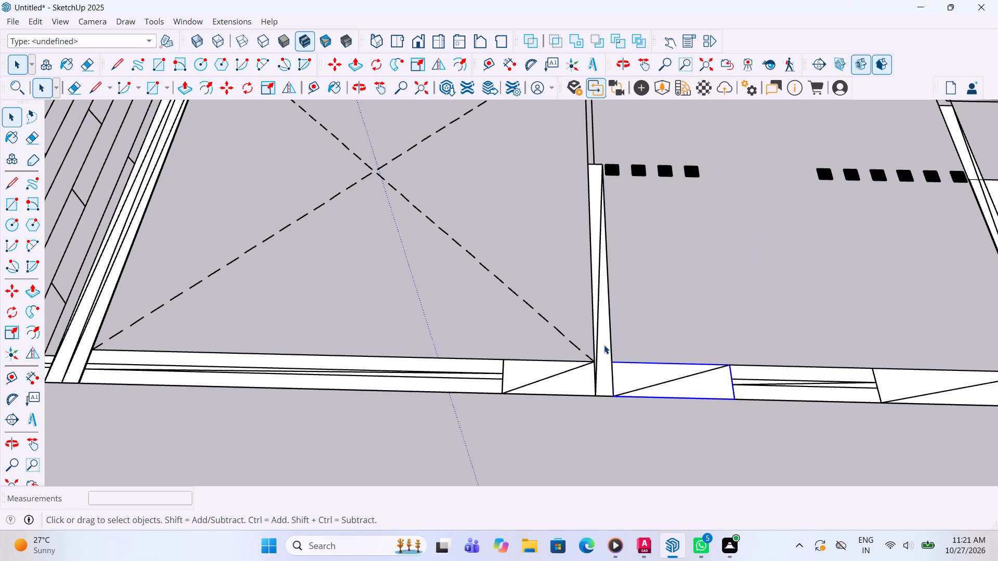
Group the narrow partition wall face running from the outer wall along the side of the crossed void.
click(604, 345)
right_click(604, 345)
click(679, 205)
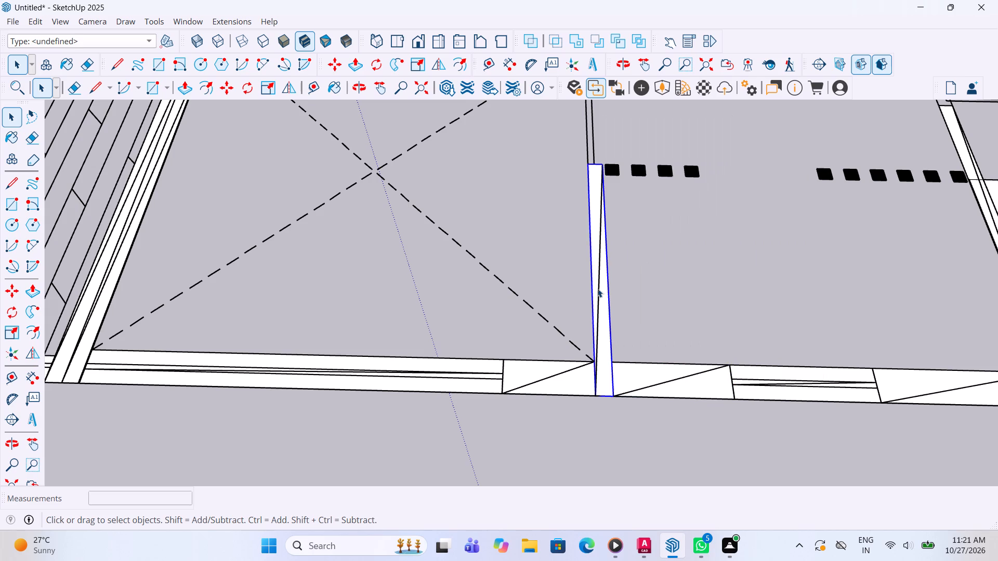
Group the window opening face in the outer wall between the void partition and the second balcony.
scroll(442, 369, down, 4)
scroll(642, 374, up, 4)
click(662, 388)
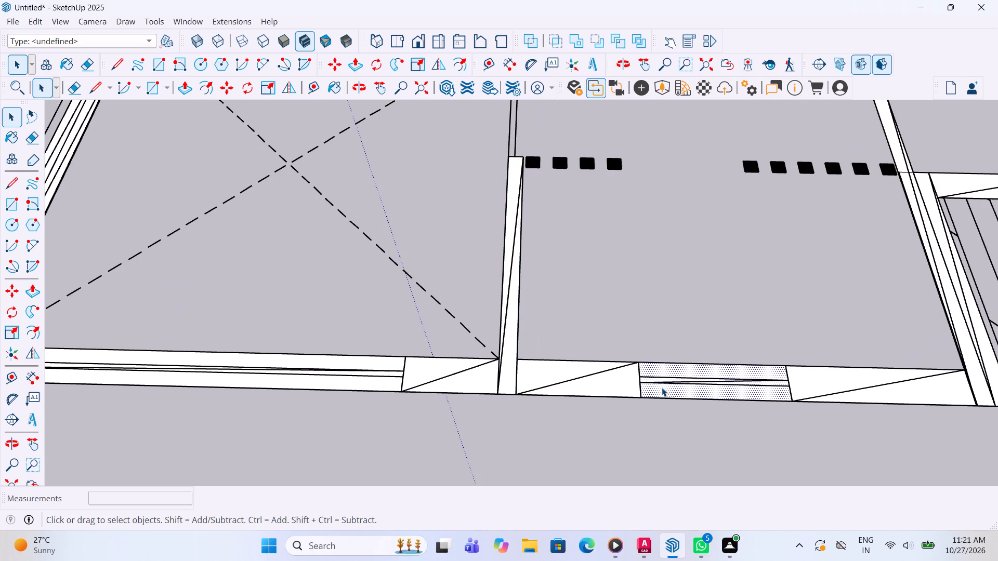
right_click(662, 388)
click(713, 252)
Group the outer wall segment between that window opening and the second balcony's side wall.
scroll(424, 431, down, 4)
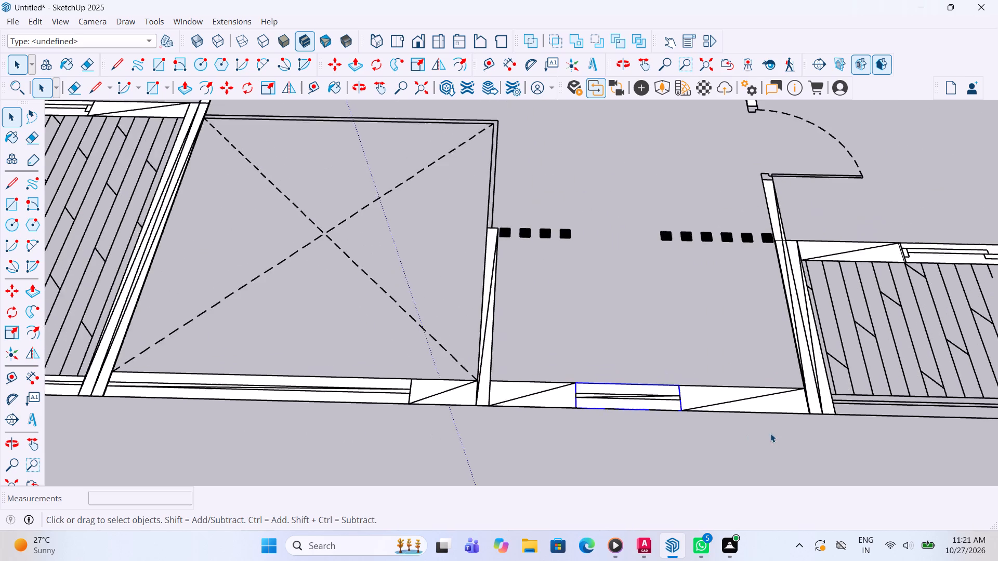
scroll(770, 433, up, 4)
click(783, 391)
right_click(783, 391)
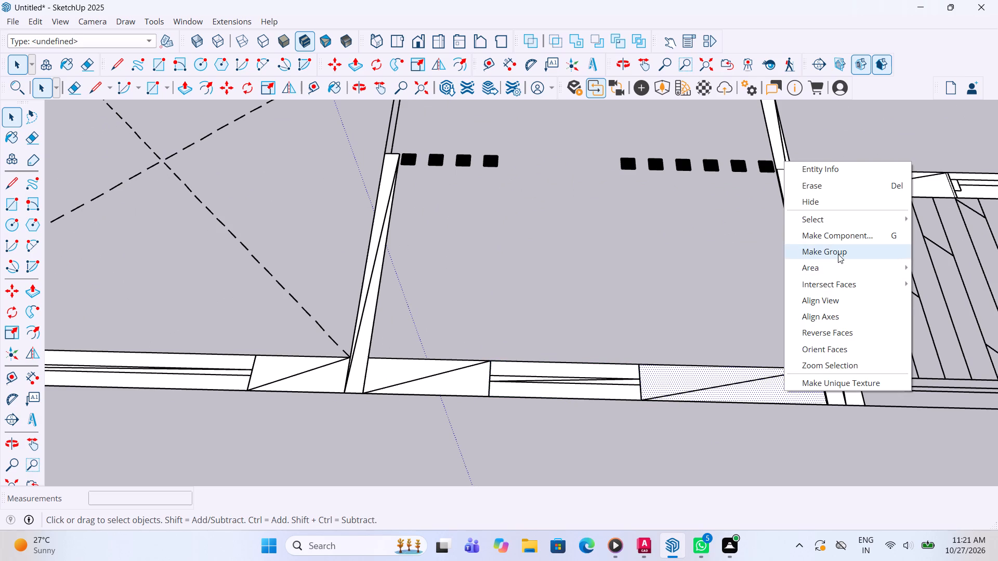
click(838, 254)
Group the side wall face of the second balcony, next to the row of black square posts.
scroll(539, 437, down, 4)
scroll(774, 394, up, 4)
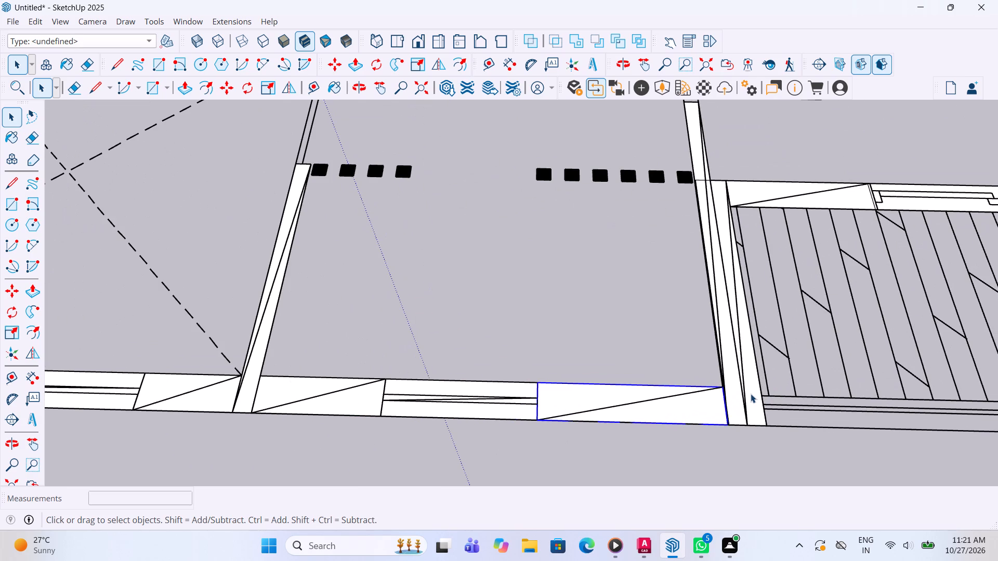
click(751, 394)
right_click(751, 394)
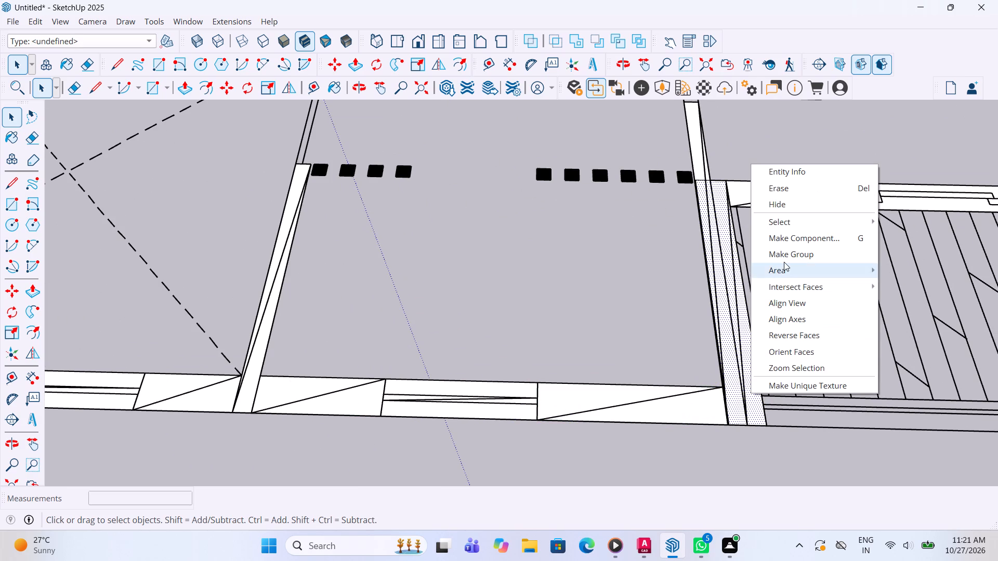
click(785, 259)
Group the short wall face between the second balcony's side wall and its sliding window.
scroll(560, 392, down, 3)
scroll(796, 221, up, 3)
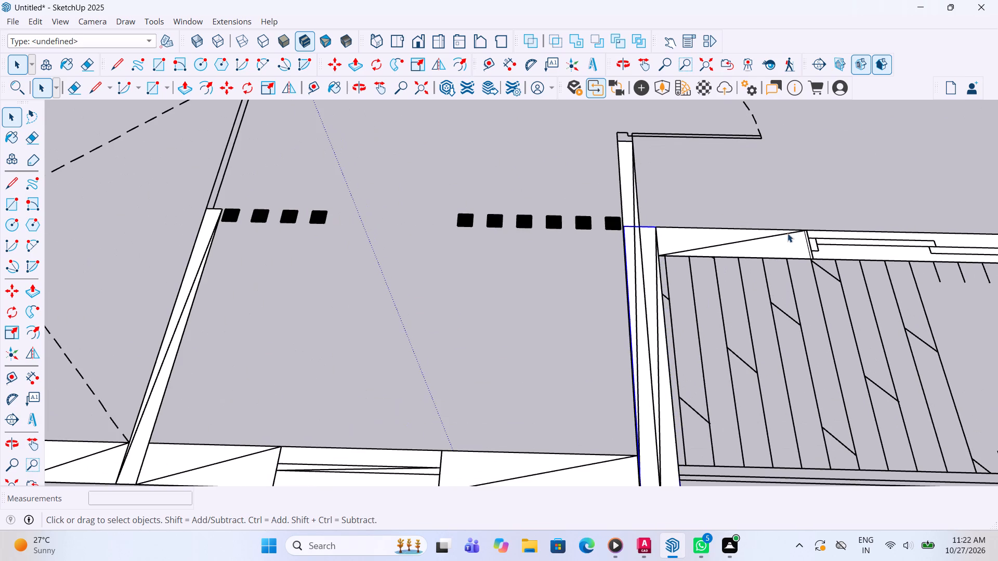
click(782, 241)
right_click(782, 241)
click(820, 328)
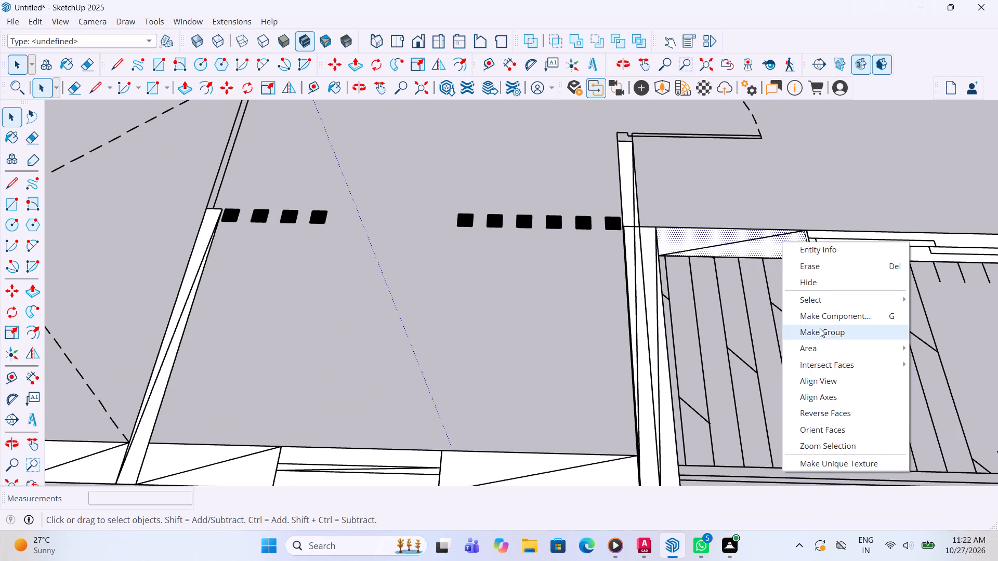
Group the sliding window opening face between the second balcony and the bedroom with the two chairs.
scroll(518, 369, down, 4)
scroll(792, 280, up, 3)
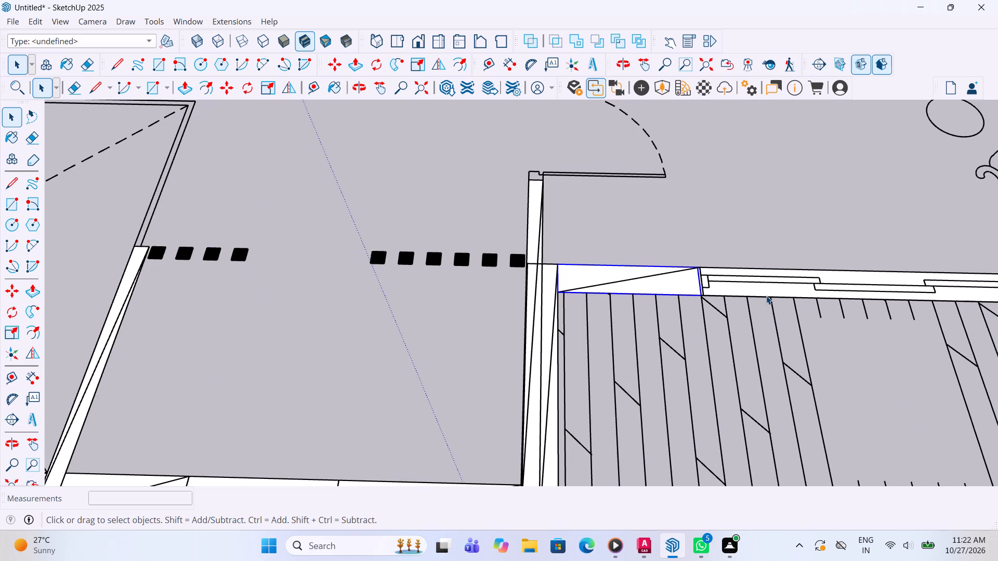
click(766, 296)
click(766, 286)
right_click(766, 286)
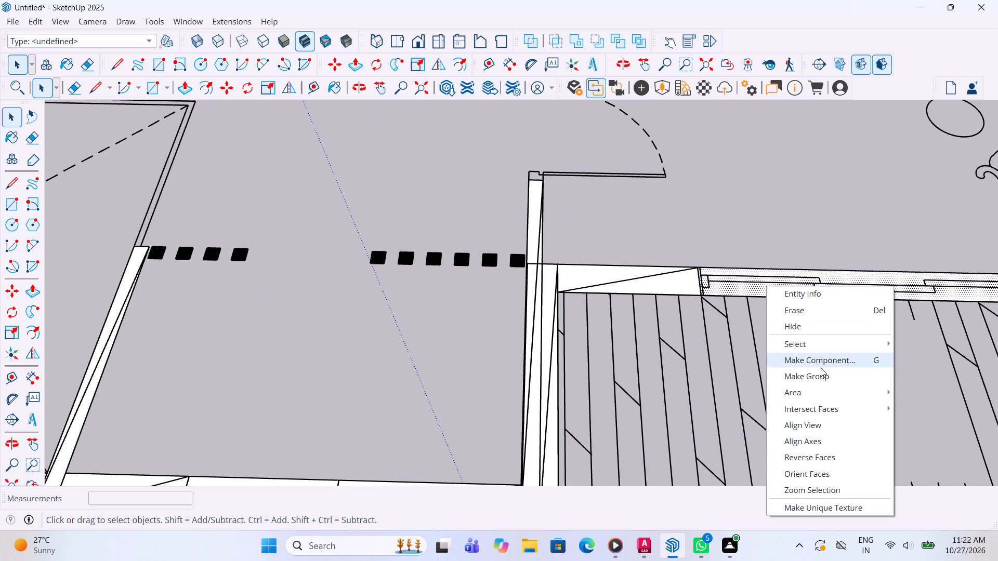
click(823, 376)
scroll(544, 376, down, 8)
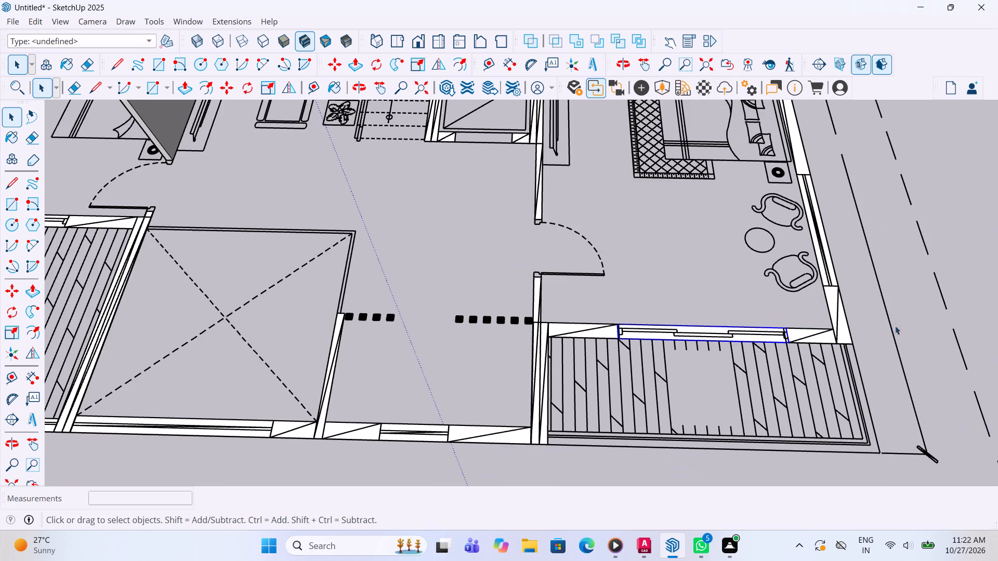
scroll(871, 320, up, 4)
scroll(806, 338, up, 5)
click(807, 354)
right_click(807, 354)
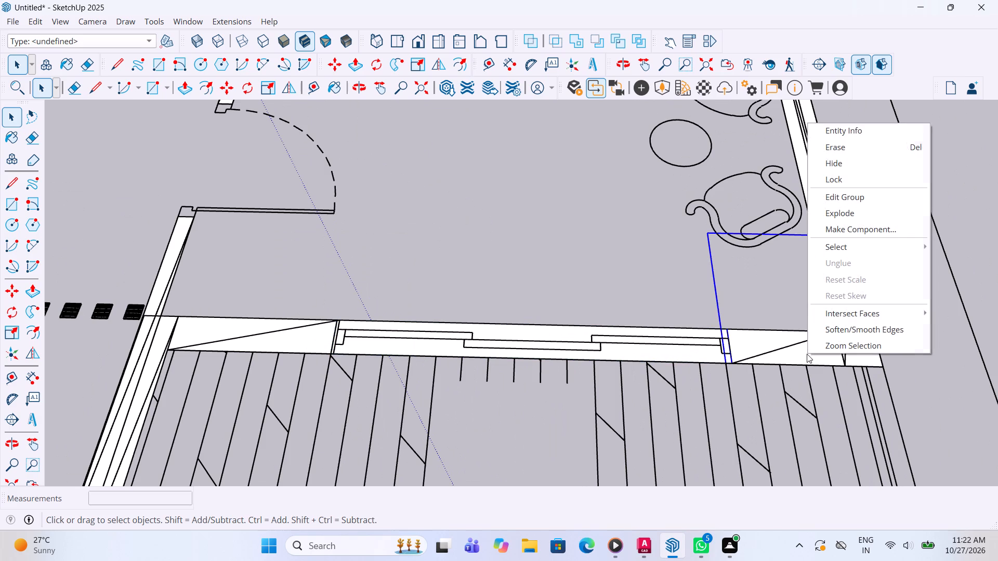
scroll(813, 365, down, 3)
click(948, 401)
Group the wall face between the second balcony's inner corner and the door of the bedroom with the two chairs.
scroll(900, 402, down, 6)
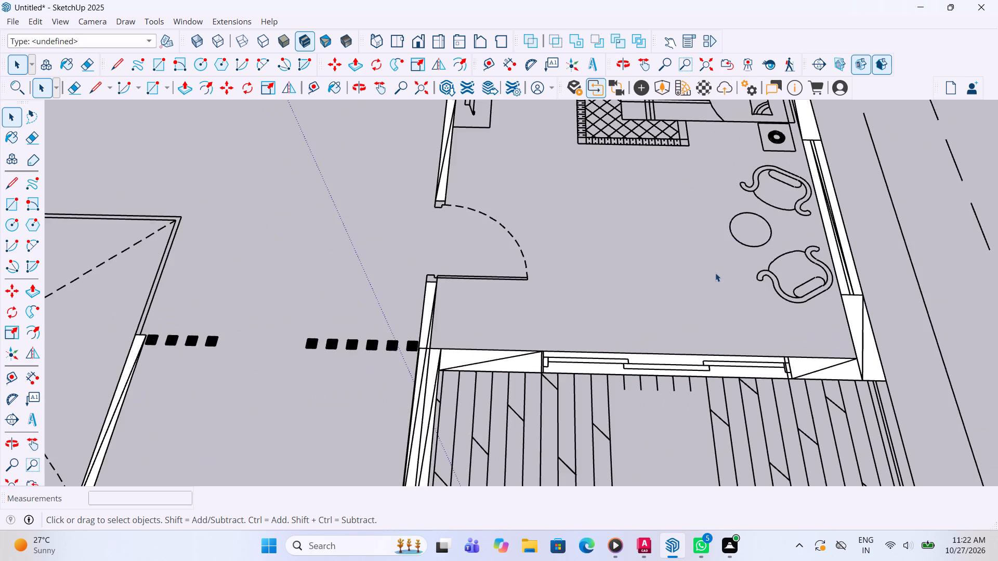
scroll(710, 271, down, 4)
scroll(481, 297, up, 7)
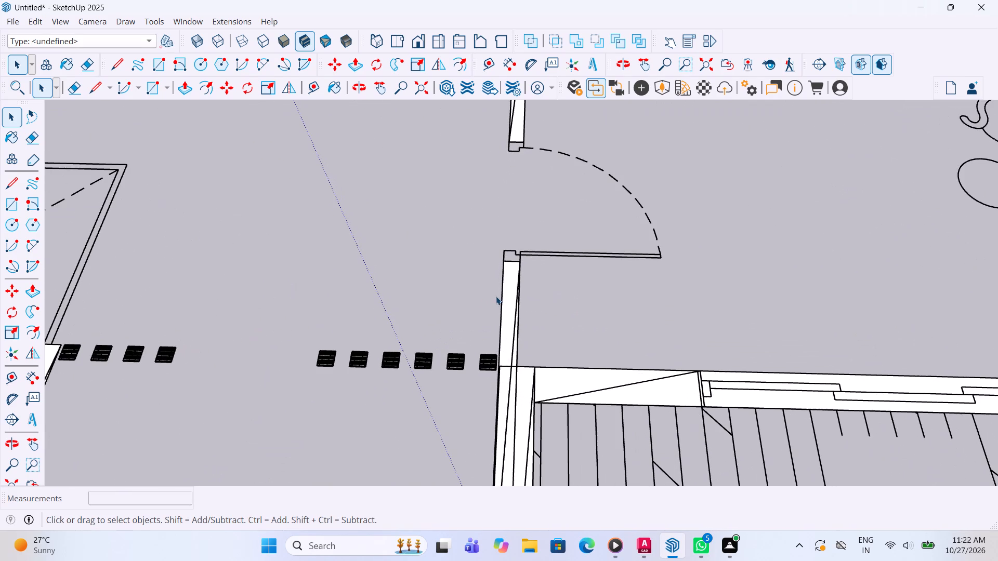
click(508, 297)
right_click(508, 297)
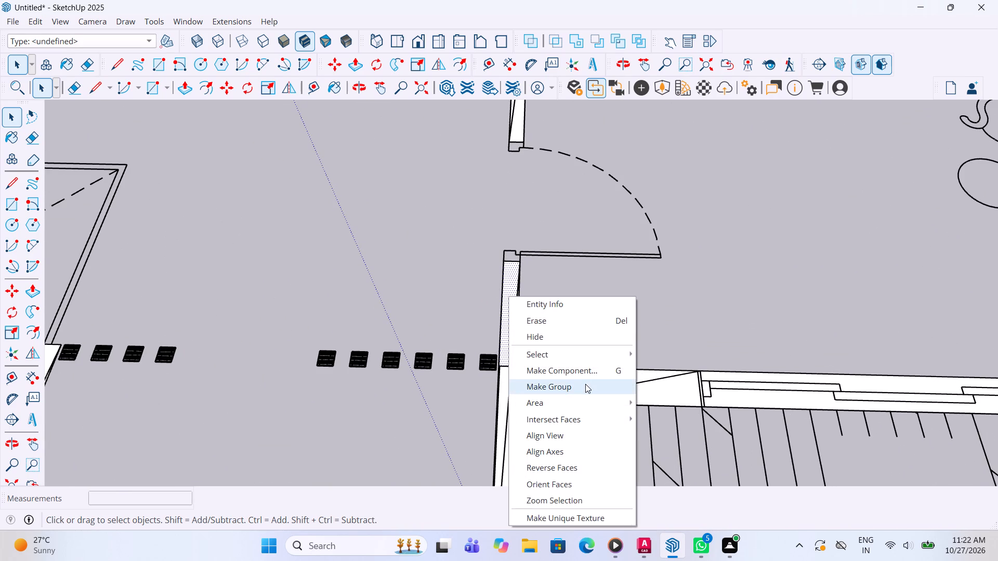
click(585, 384)
Group the wall face between that bedroom door and the corner of the lift shaft.
scroll(496, 426, down, 4)
scroll(513, 190, up, 4)
click(513, 187)
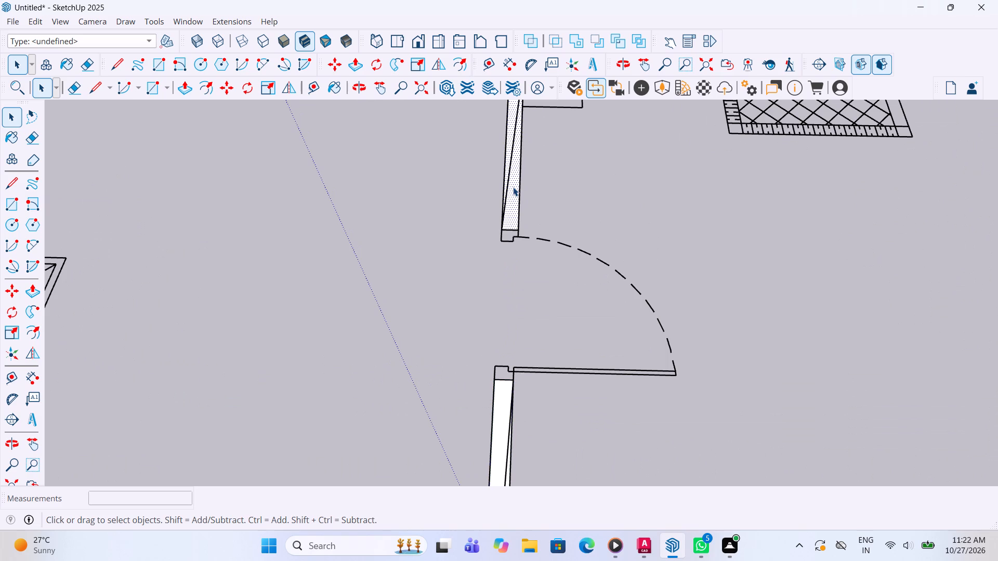
right_click(513, 187)
click(587, 277)
Group each of the two short wall pieces flanking the lift shaft's door opening as its own group.
scroll(580, 351, down, 5)
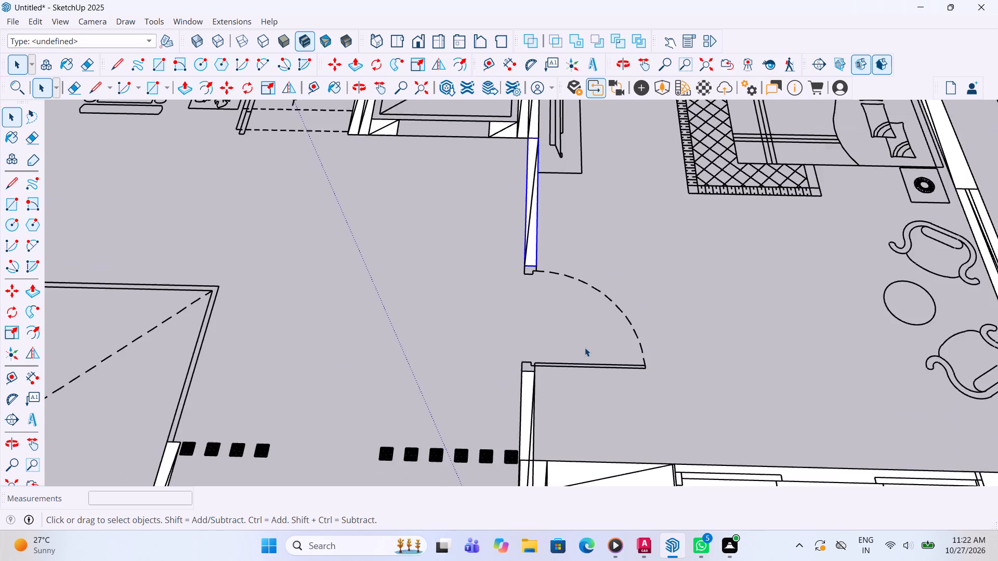
scroll(585, 348, down, 9)
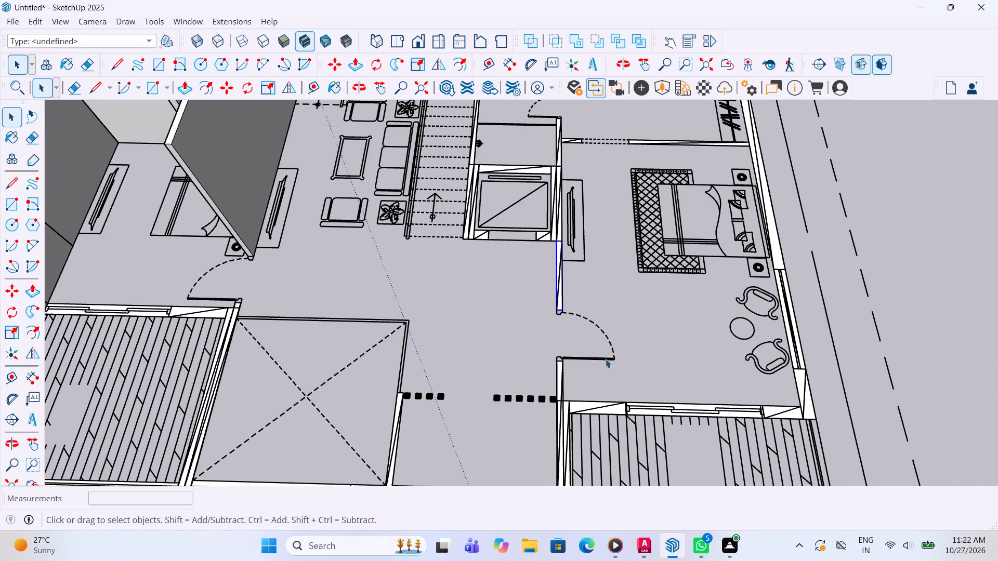
scroll(607, 369, down, 3)
scroll(538, 179, up, 5)
scroll(498, 318, up, 4)
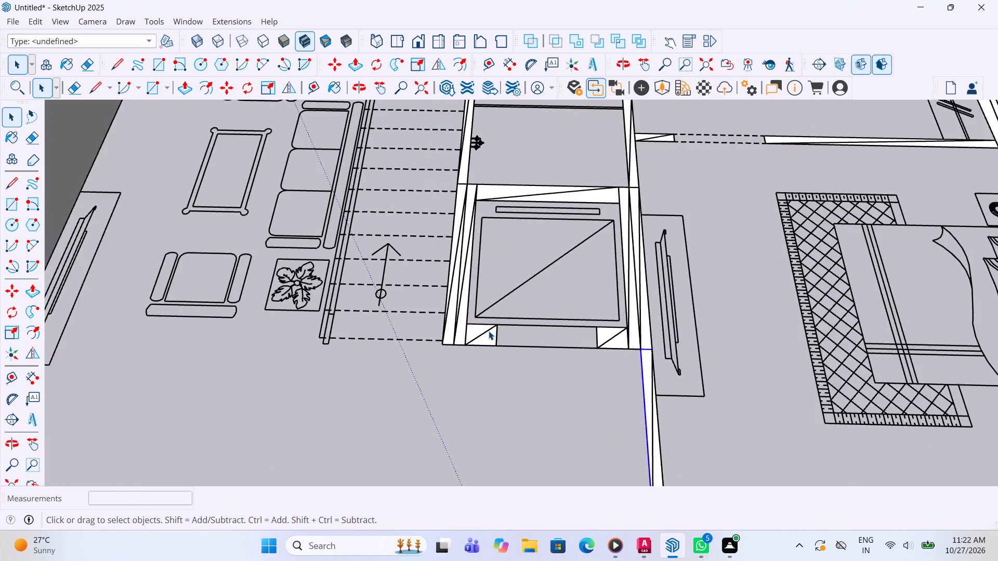
scroll(489, 331, up, 4)
click(487, 340)
right_click(487, 340)
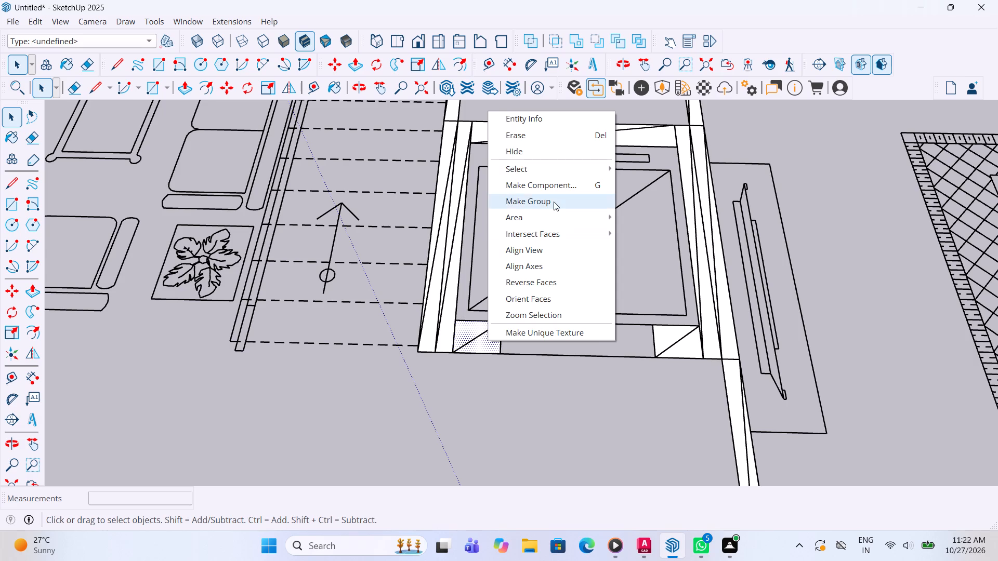
click(554, 198)
click(689, 349)
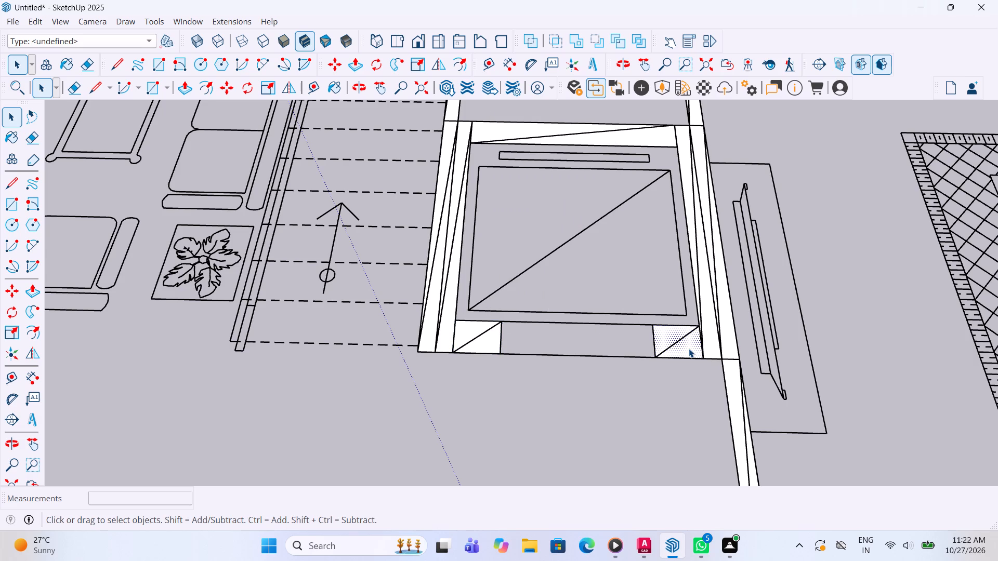
right_click(689, 349)
click(742, 213)
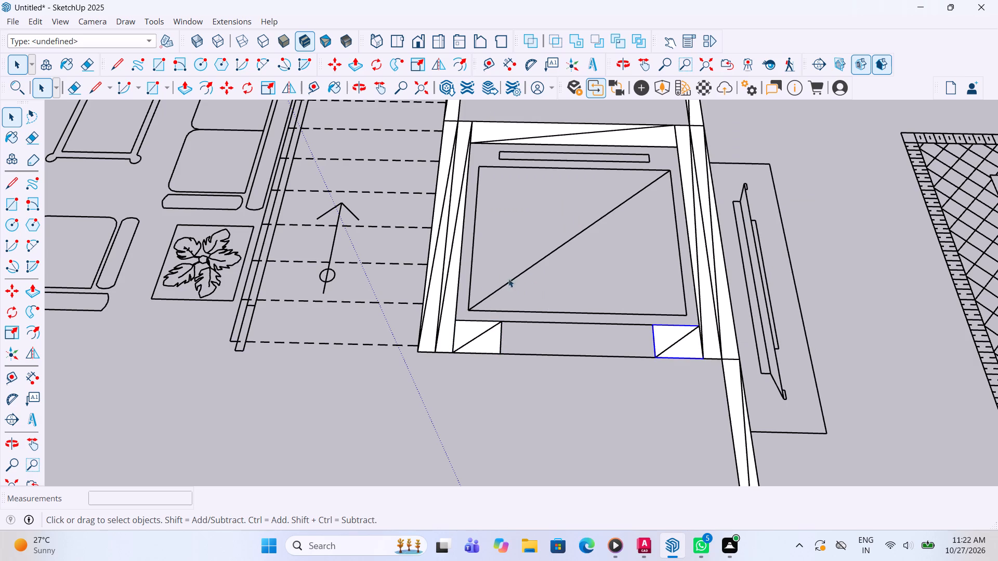
Group the lift shaft's two side walls separately, one beside the staircase and one beside the bedroom.
scroll(436, 288, up, 2)
click(432, 299)
right_click(432, 299)
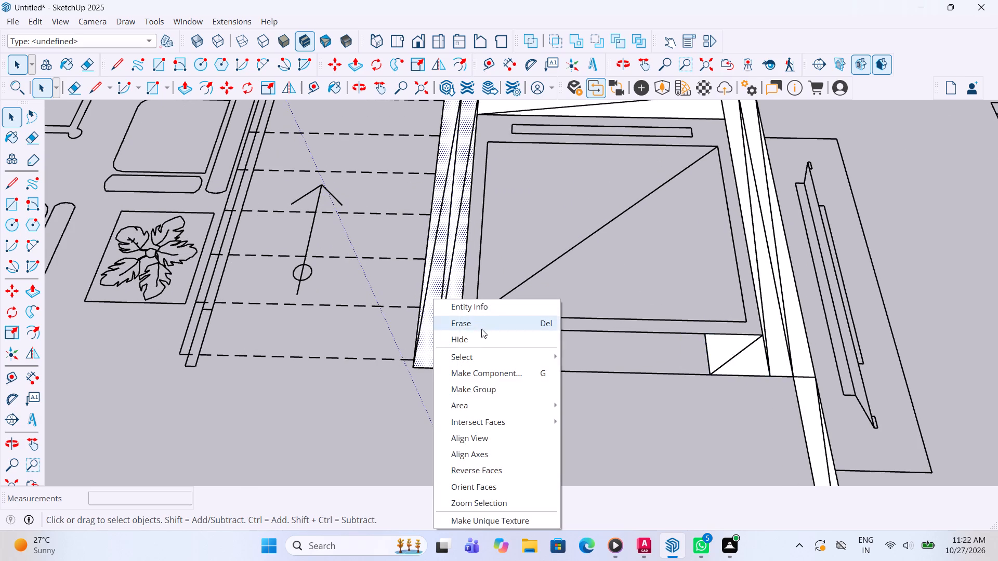
click(490, 391)
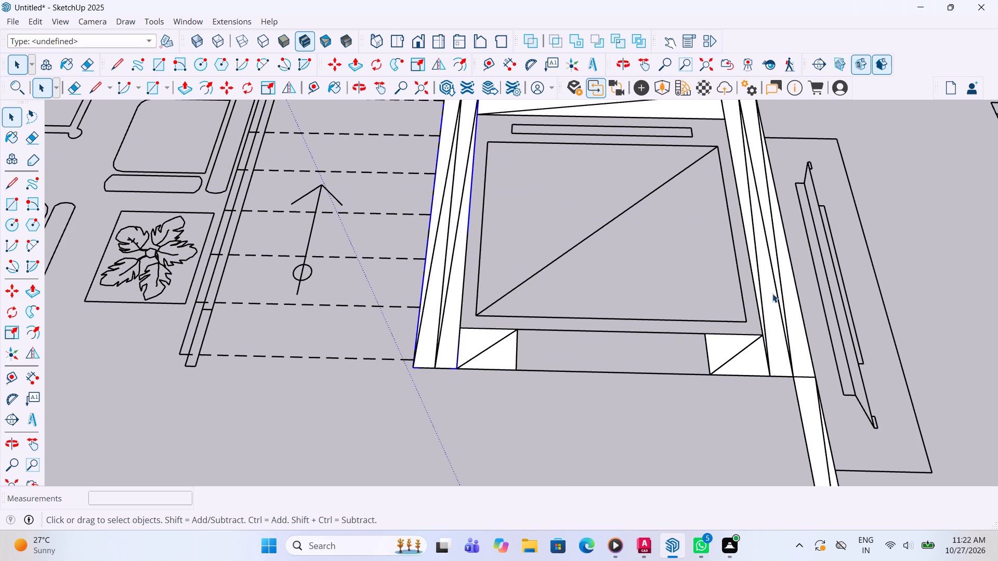
click(772, 293)
right_click(772, 293)
click(819, 383)
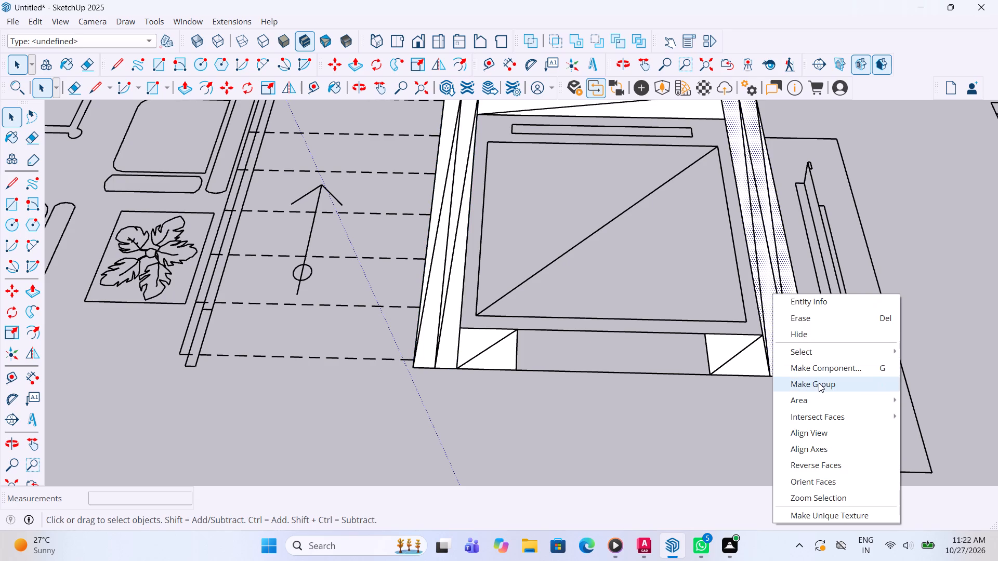
Group the lift shaft's back wall face and clear the selection.
scroll(743, 408, down, 3)
scroll(596, 148, up, 2)
click(561, 158)
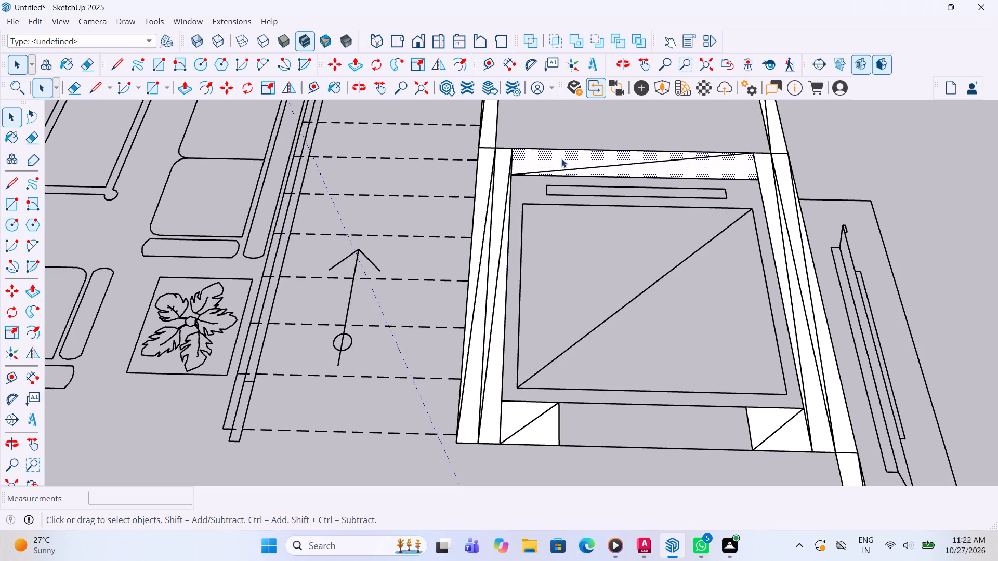
right_click(560, 159)
click(636, 248)
scroll(582, 261, down, 4)
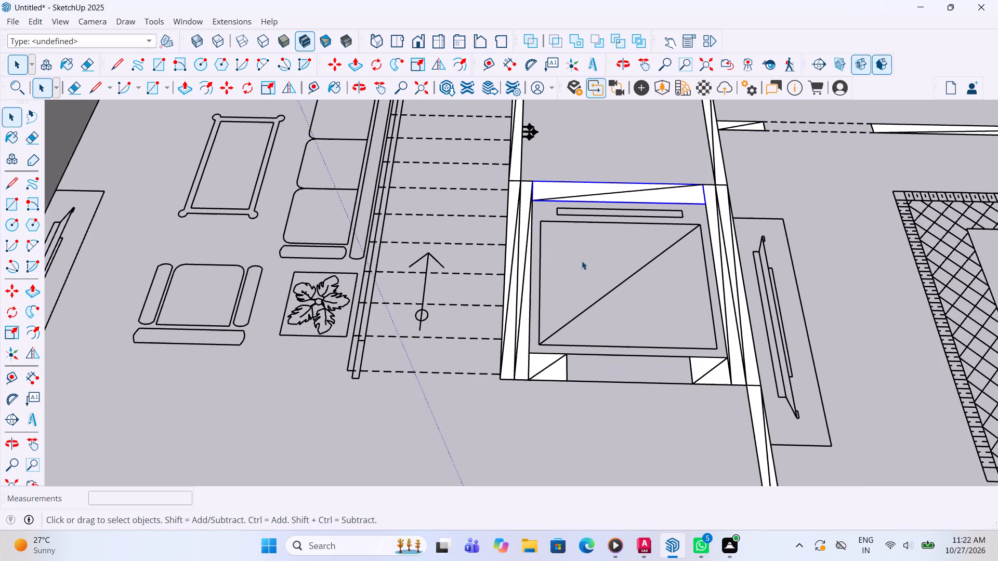
key(space)
double_click(517, 400)
Group the long wall face between the staircase and the bathroom next to the lift shaft.
scroll(498, 396, down, 4)
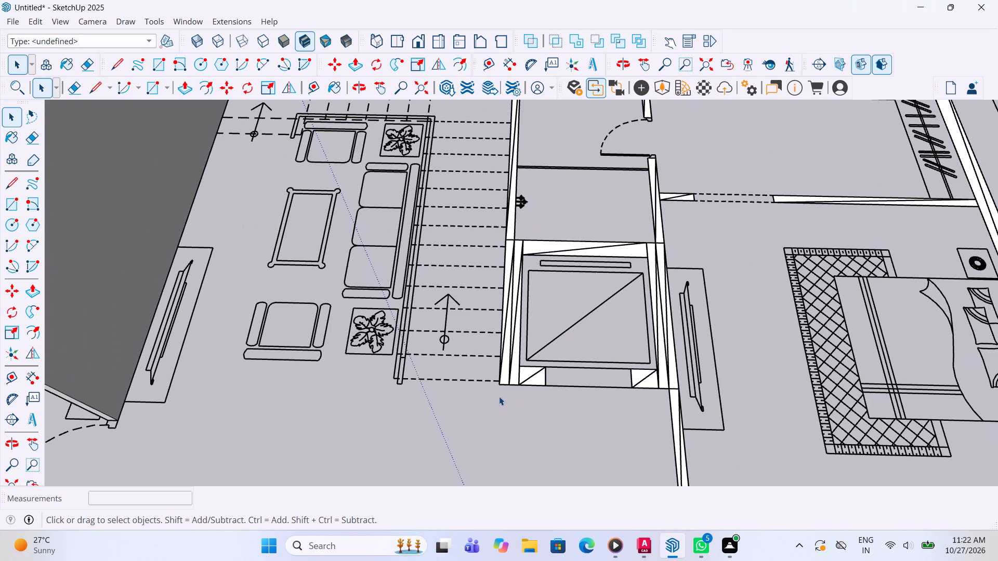
scroll(526, 388, down, 3)
scroll(510, 150, up, 4)
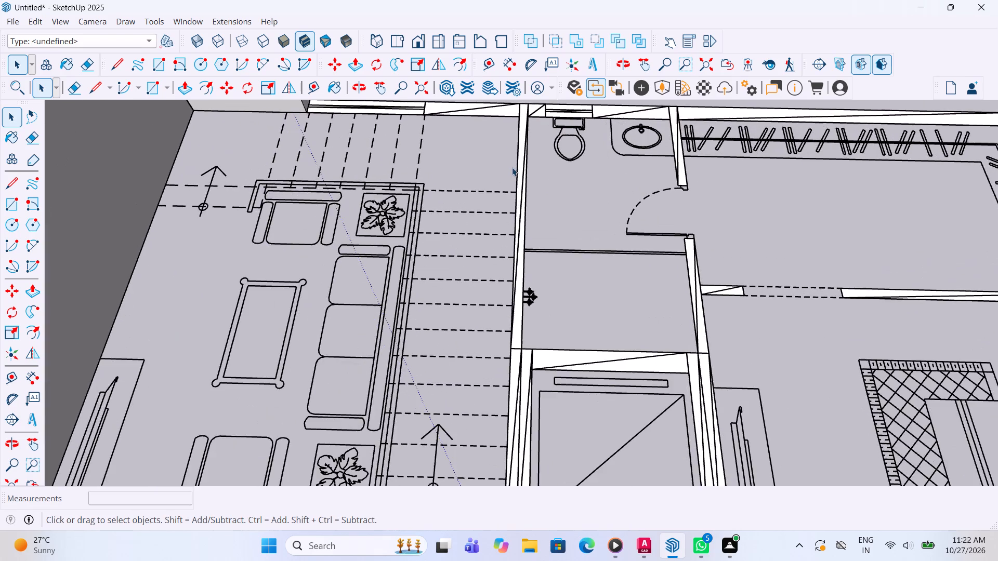
scroll(520, 183, up, 3)
click(520, 181)
right_click(520, 181)
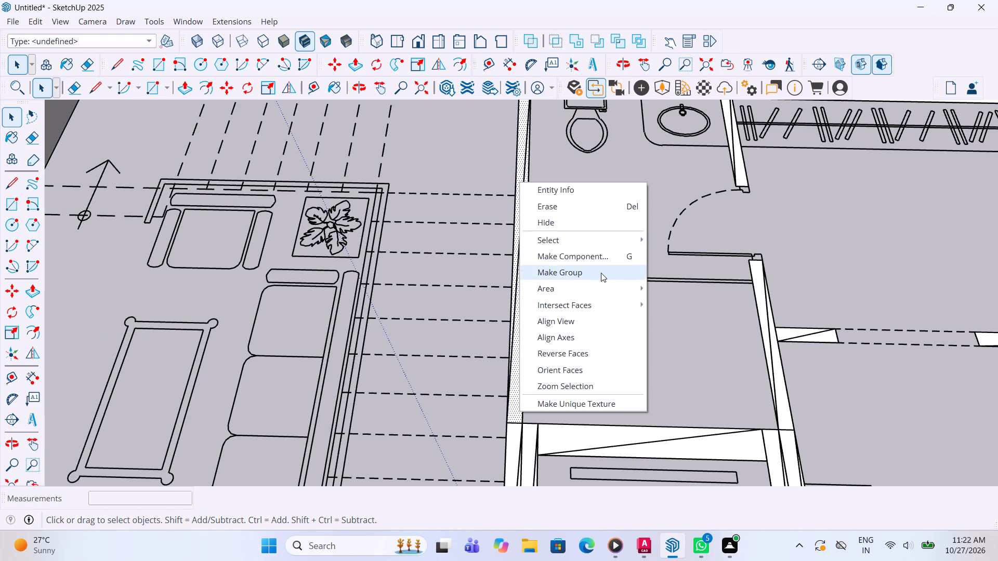
click(601, 274)
Group separately the two wall segments on either side of the bathroom door, between the lift shaft and the outer wall.
click(774, 341)
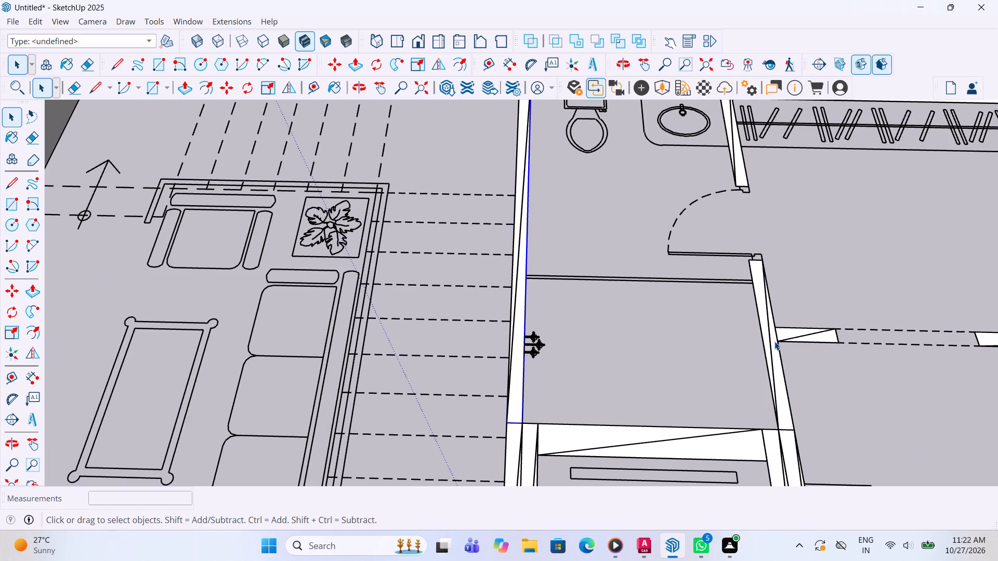
right_click(774, 341)
click(825, 203)
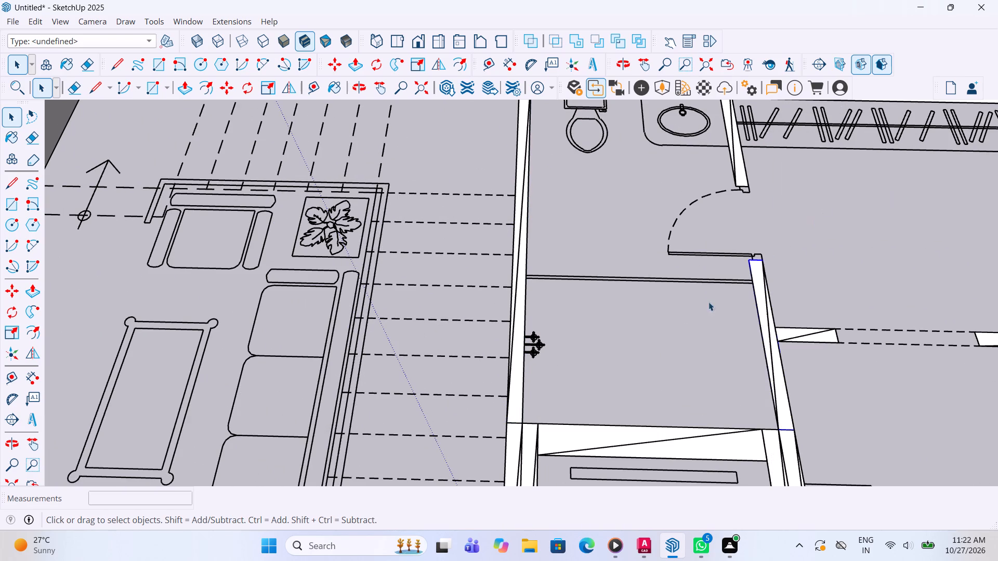
scroll(668, 354, down, 5)
scroll(714, 167, up, 5)
click(704, 179)
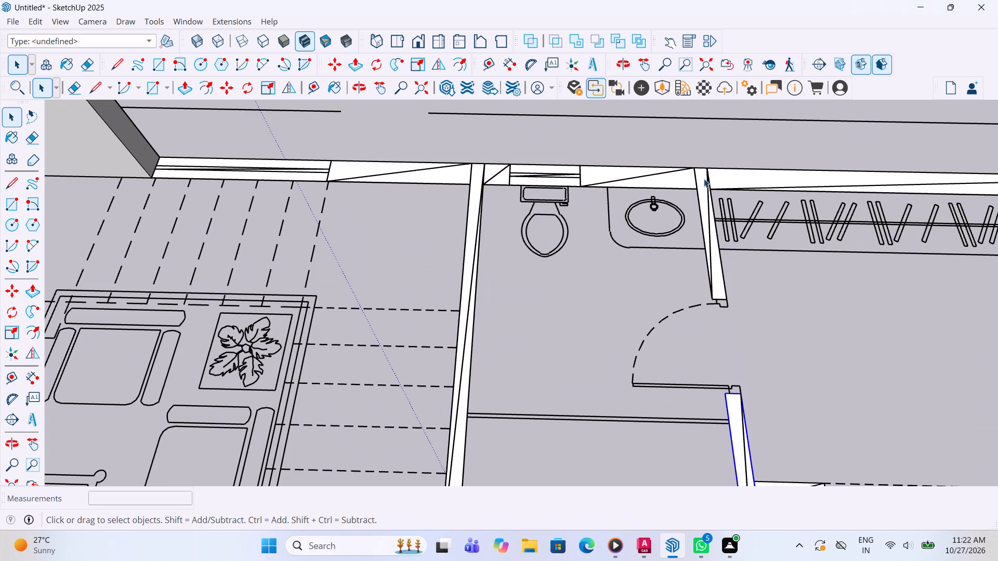
right_click(703, 179)
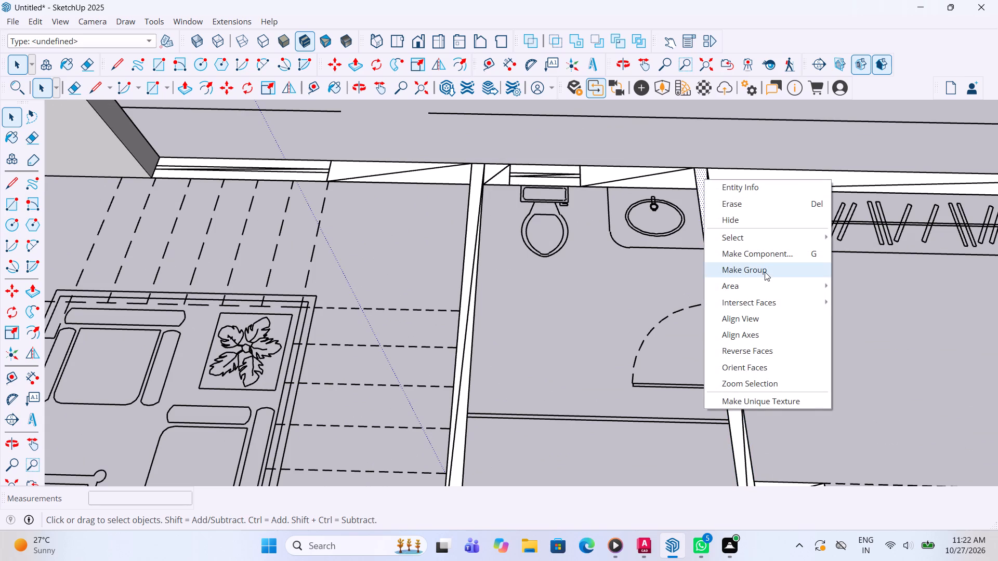
click(765, 272)
Group the short wall piece between the bathroom wall and the dashed opening into the wardrobe area.
scroll(727, 270, down, 5)
scroll(764, 409, up, 5)
click(750, 398)
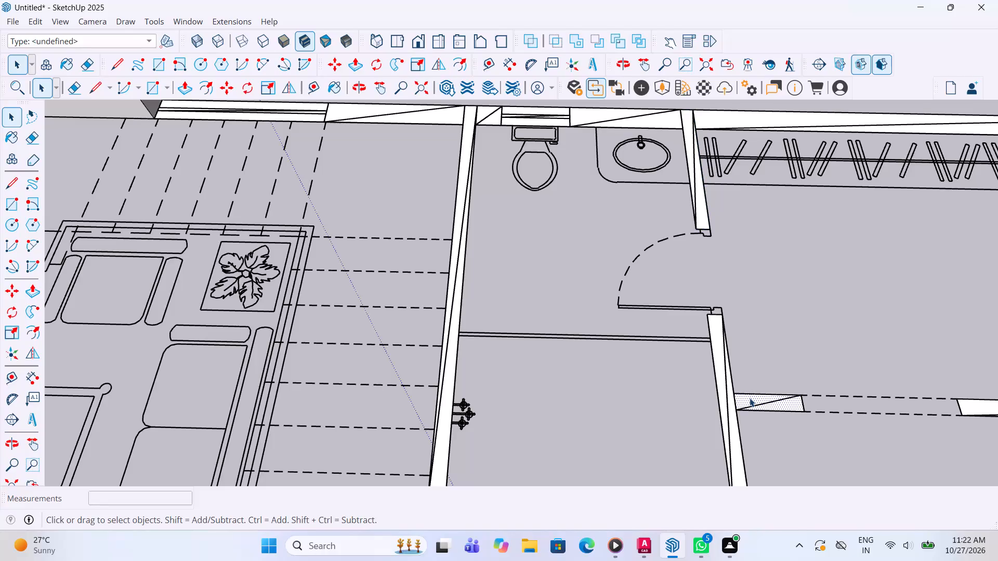
right_click(750, 398)
click(798, 262)
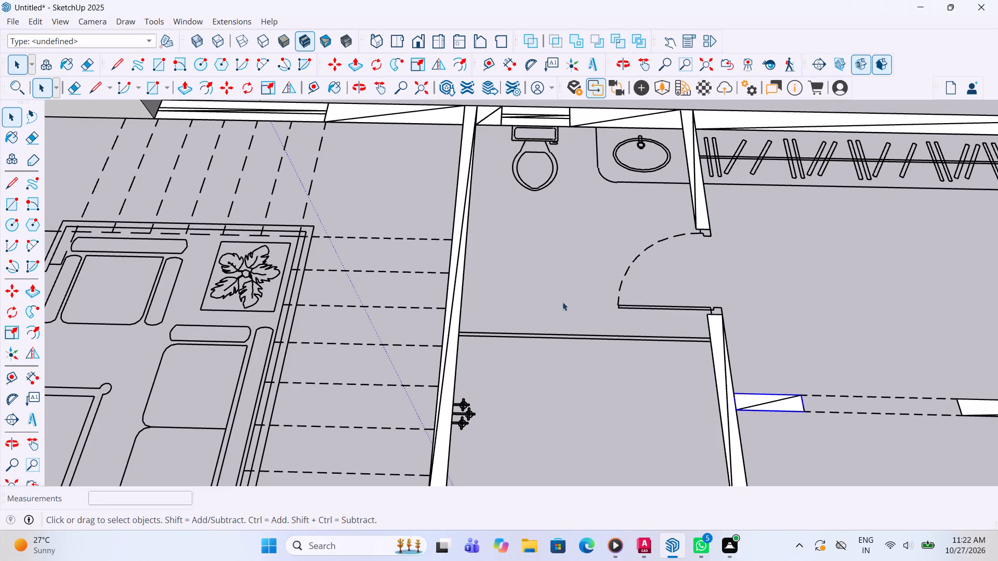
Group the long wall face between the wardrobe area's dashed opening and the outer wall, and clear the selection.
scroll(515, 314, down, 5)
scroll(997, 449, up, 4)
scroll(788, 352, up, 3)
click(707, 341)
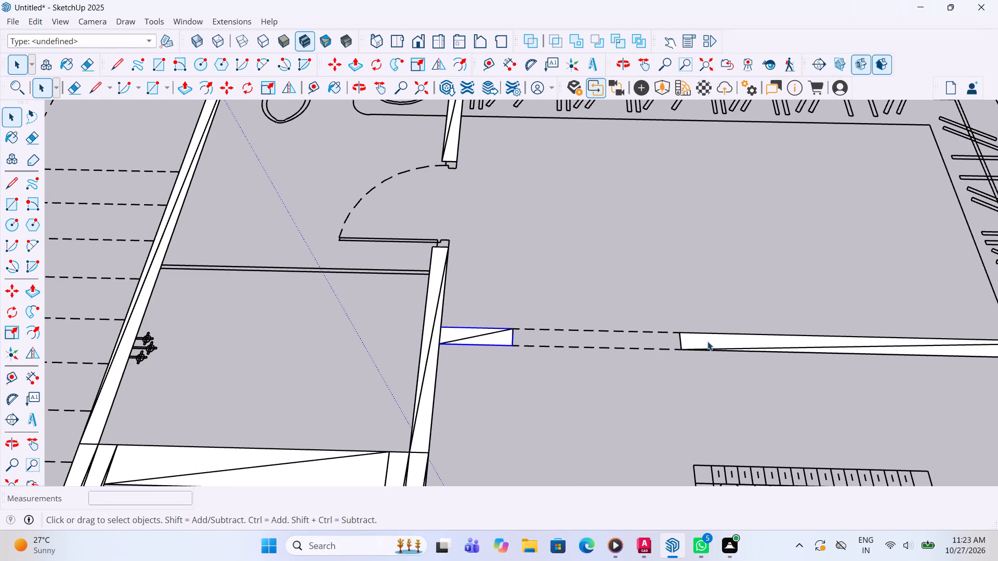
right_click(707, 341)
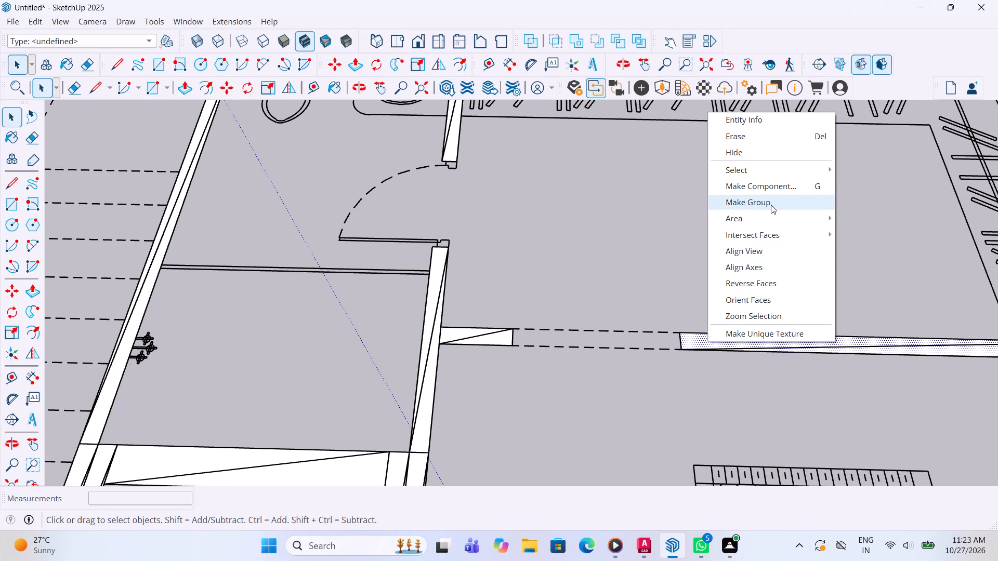
click(771, 205)
scroll(525, 322, down, 7)
key(space)
click(891, 310)
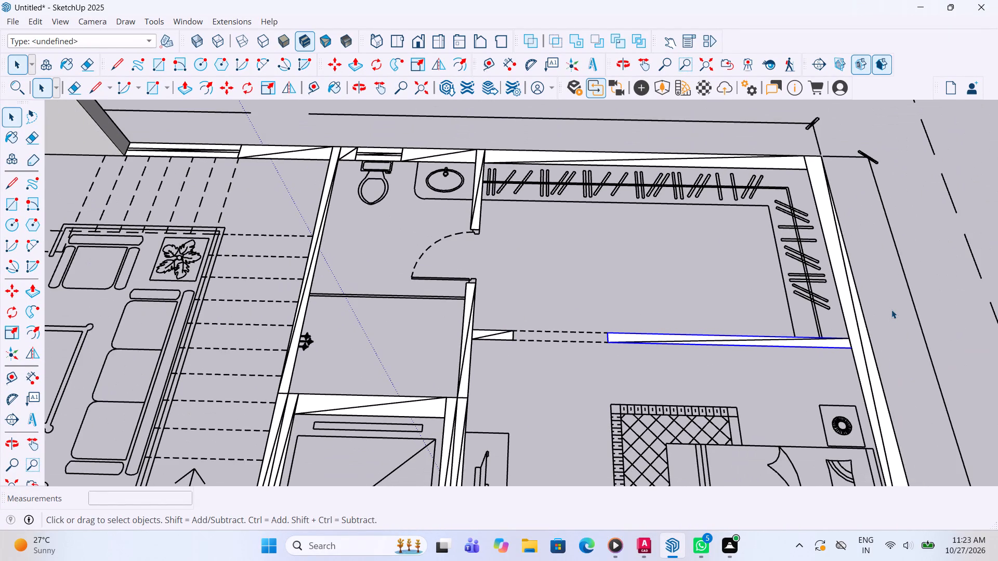
Examine the middle floor plan from the side of the extruded walls and the first balcony.
scroll(642, 313, down, 6)
scroll(560, 300, down, 7)
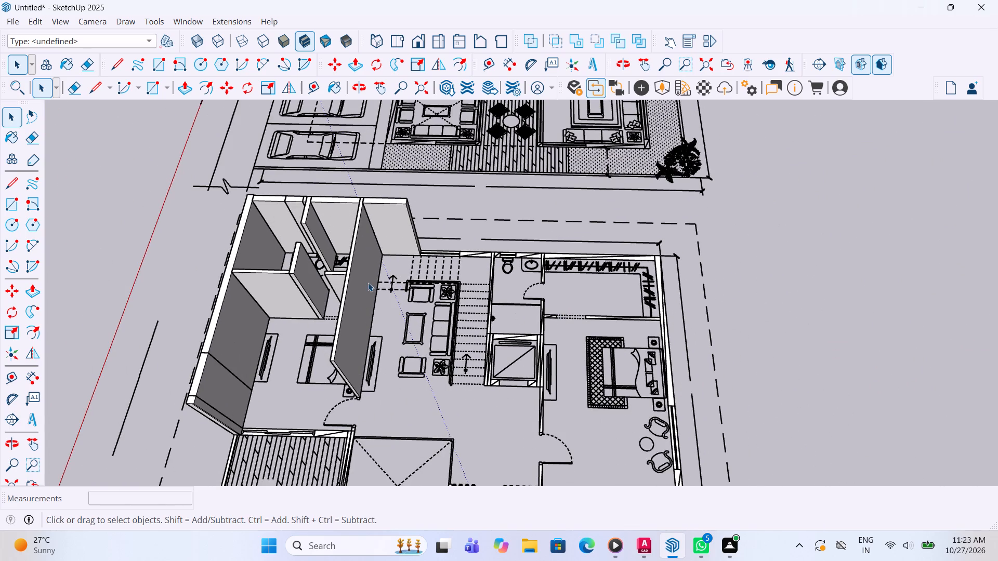
middle_drag(368, 283, 596, 267)
scroll(639, 226, down, 9)
scroll(633, 404, up, 4)
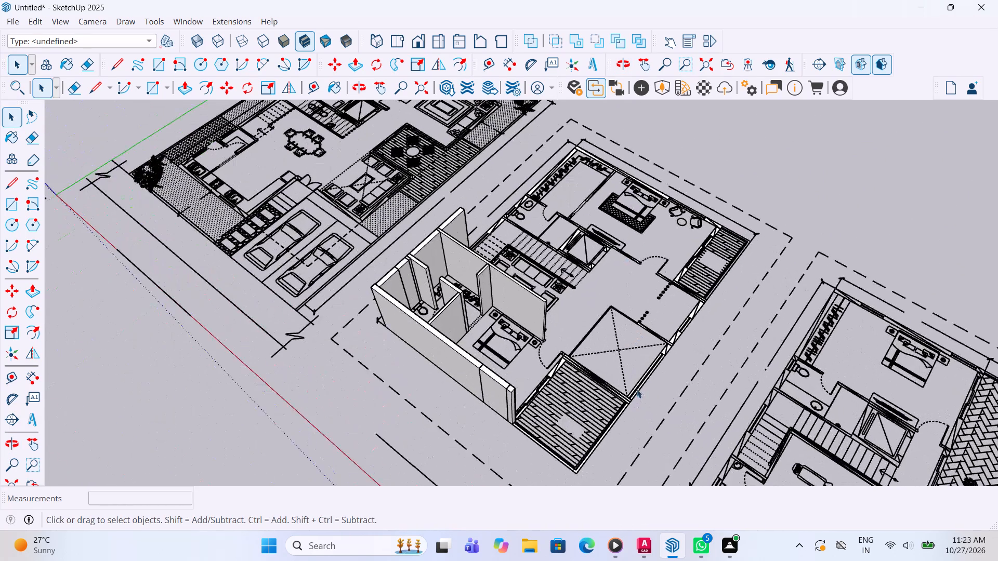
scroll(603, 412, up, 4)
middle_drag(605, 423, 747, 386)
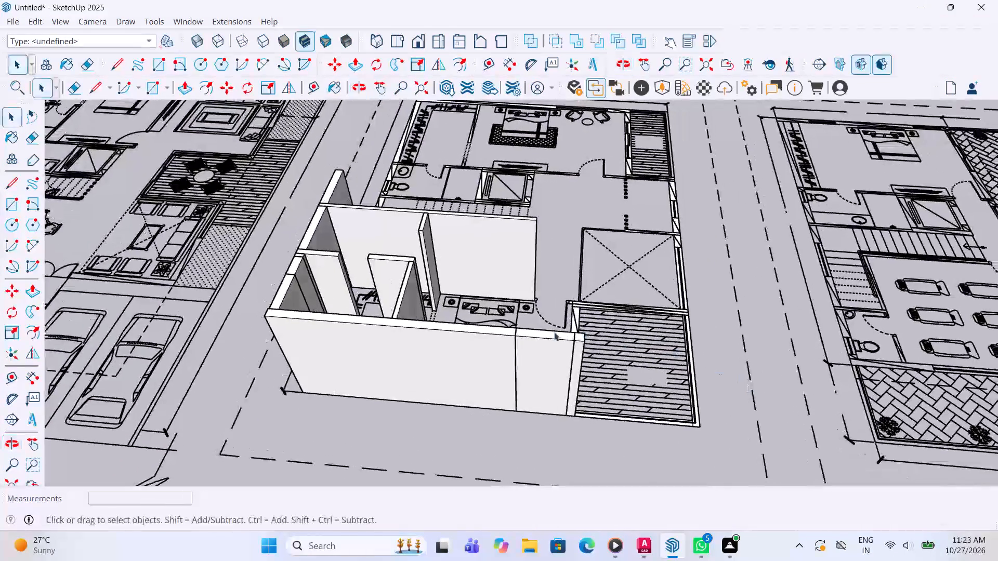
scroll(548, 339, down, 10)
scroll(579, 381, down, 2)
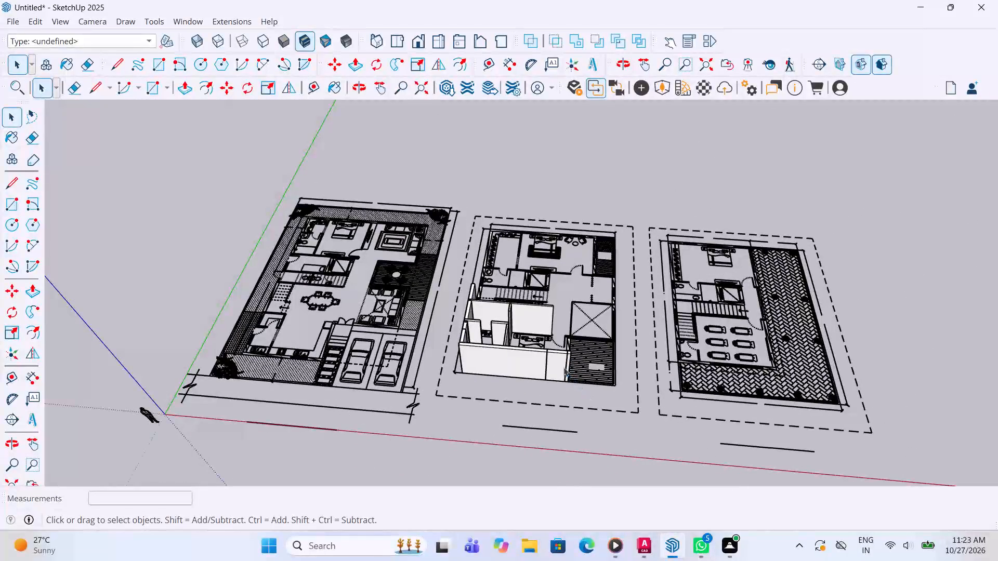
scroll(586, 346, up, 5)
scroll(570, 413, up, 1)
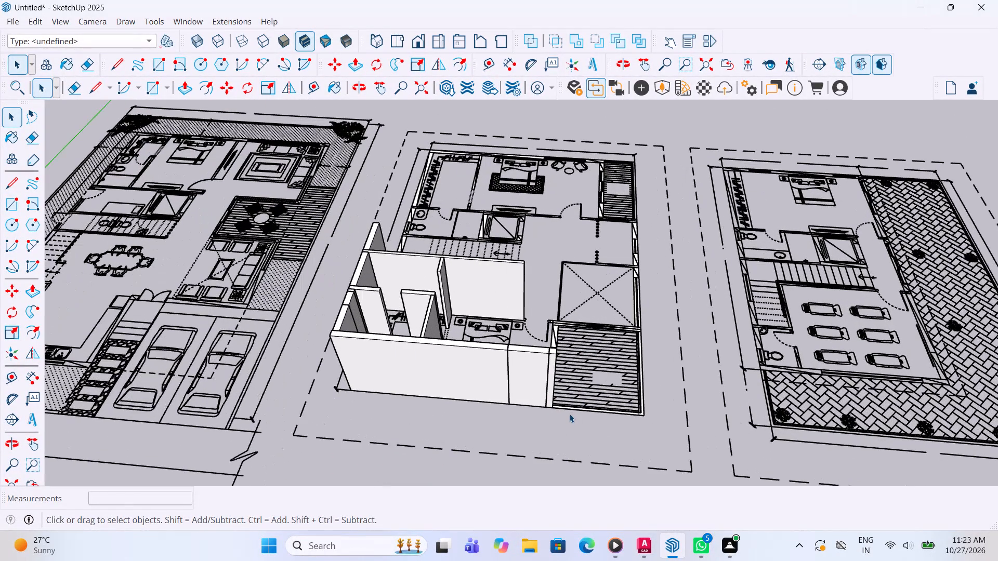
scroll(569, 413, up, 4)
scroll(626, 410, up, 2)
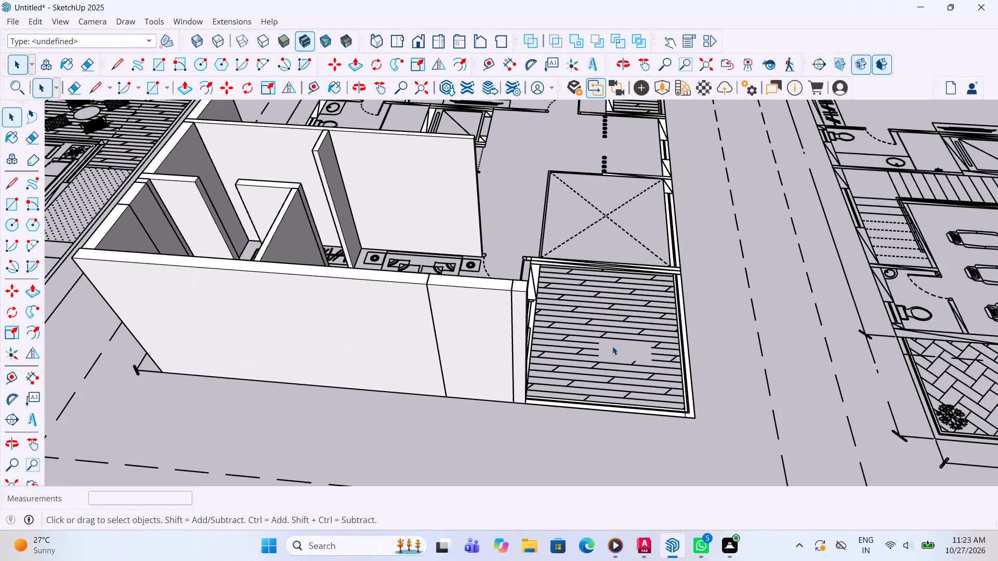
Extrude the short wall piece between the balcony's sliding door and the bedroom door to 11' high and leave its group.
middle_drag(618, 357, 464, 405)
scroll(496, 302, up, 4)
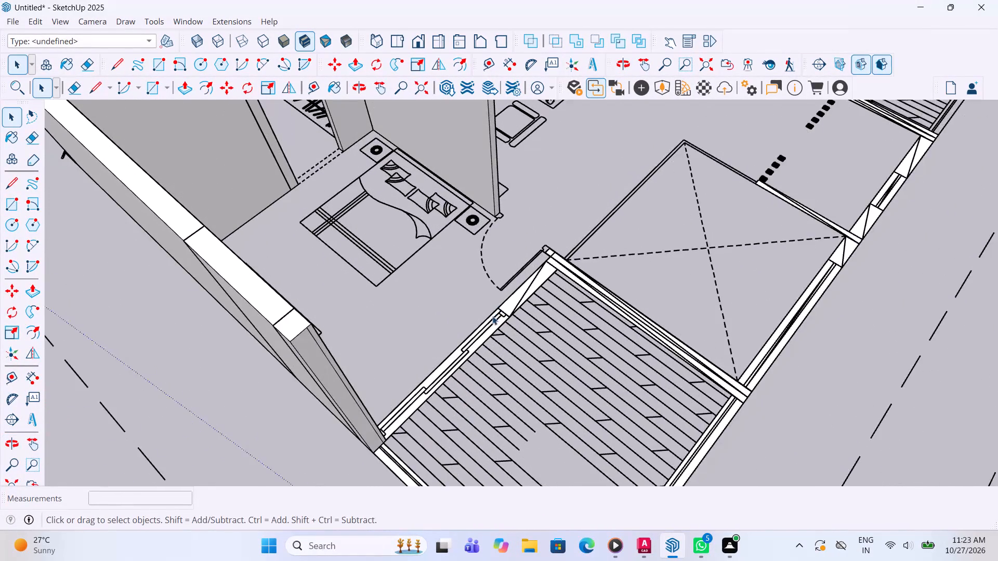
scroll(491, 317, up, 3)
double_click(512, 300)
key(p)
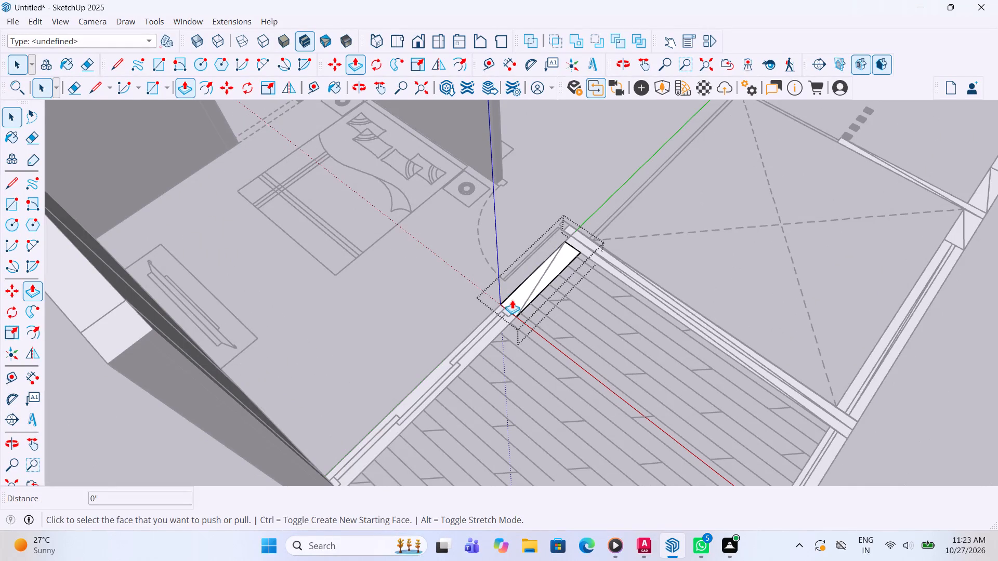
click(512, 300)
click(142, 321)
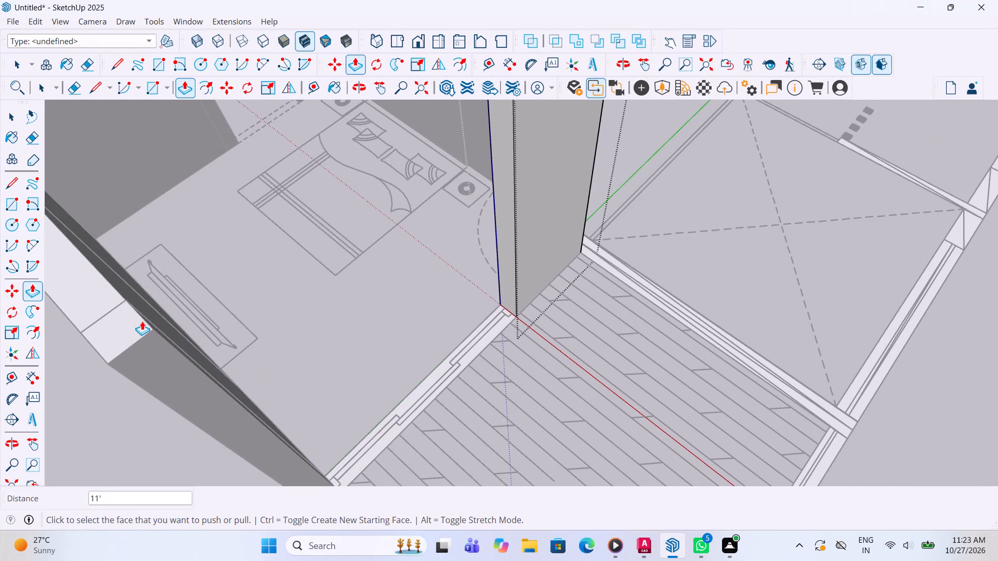
key(space)
click(312, 339)
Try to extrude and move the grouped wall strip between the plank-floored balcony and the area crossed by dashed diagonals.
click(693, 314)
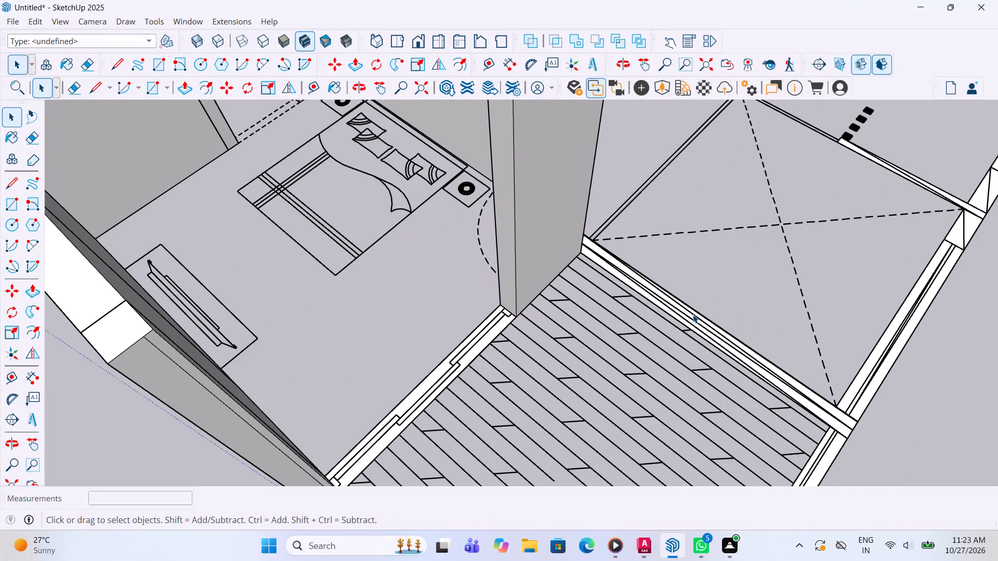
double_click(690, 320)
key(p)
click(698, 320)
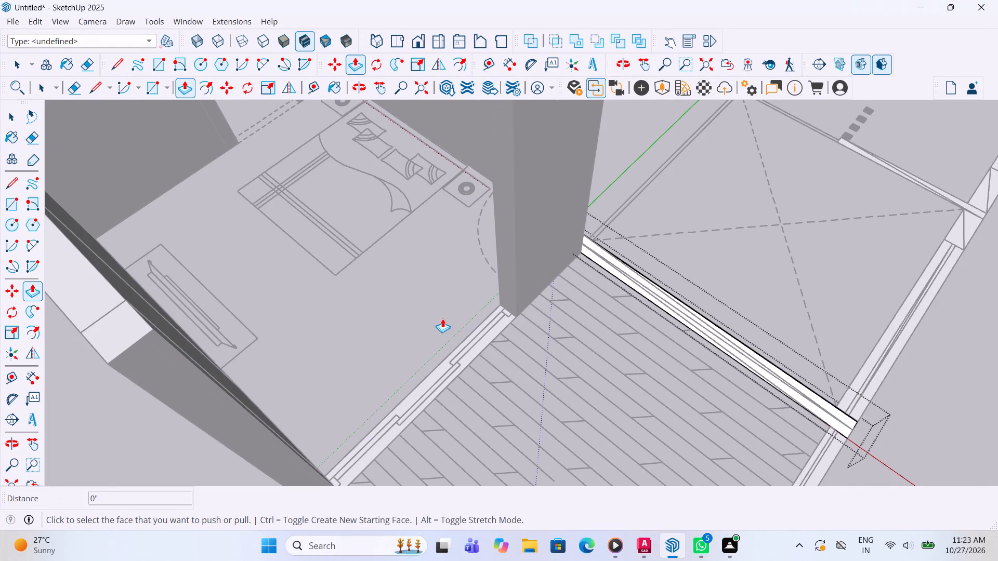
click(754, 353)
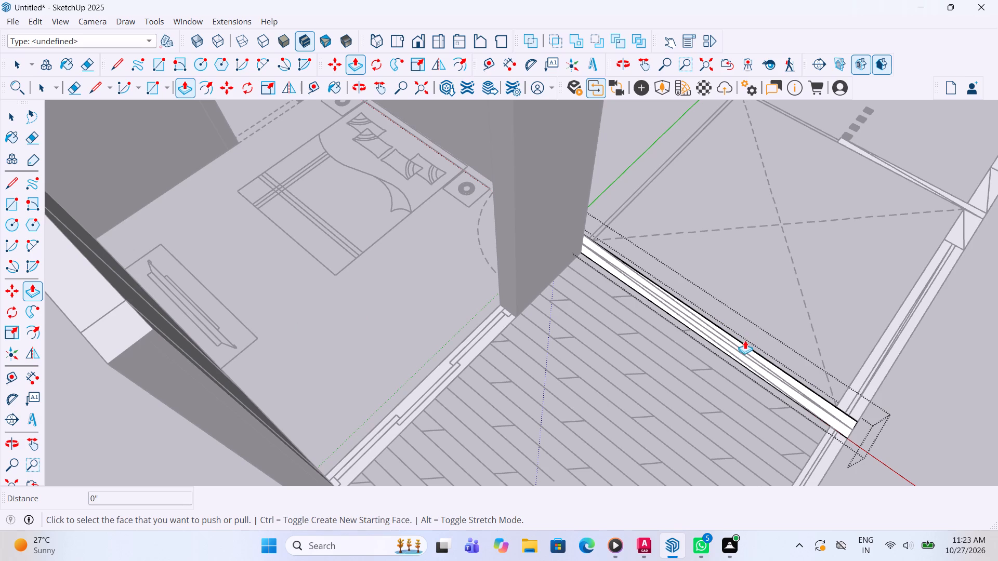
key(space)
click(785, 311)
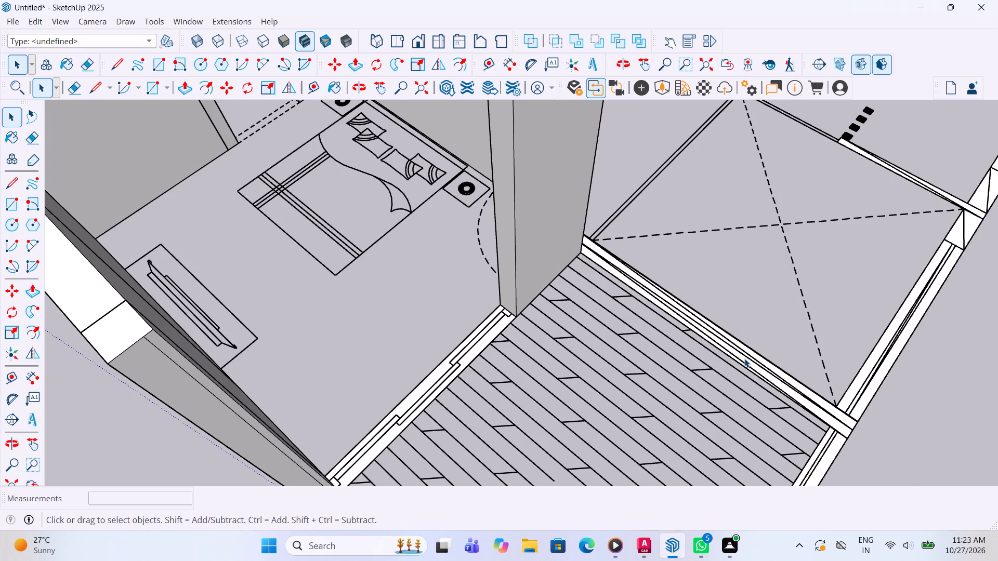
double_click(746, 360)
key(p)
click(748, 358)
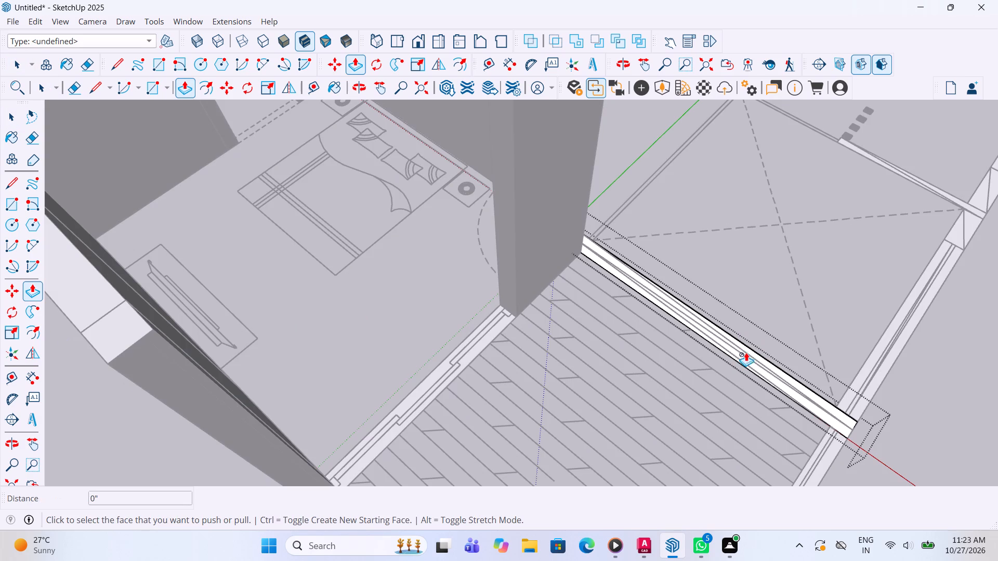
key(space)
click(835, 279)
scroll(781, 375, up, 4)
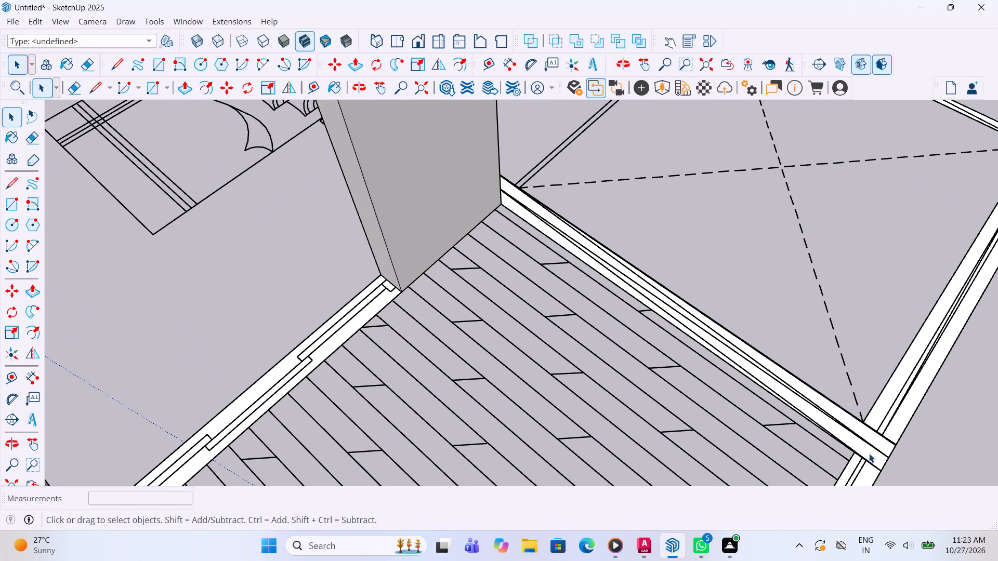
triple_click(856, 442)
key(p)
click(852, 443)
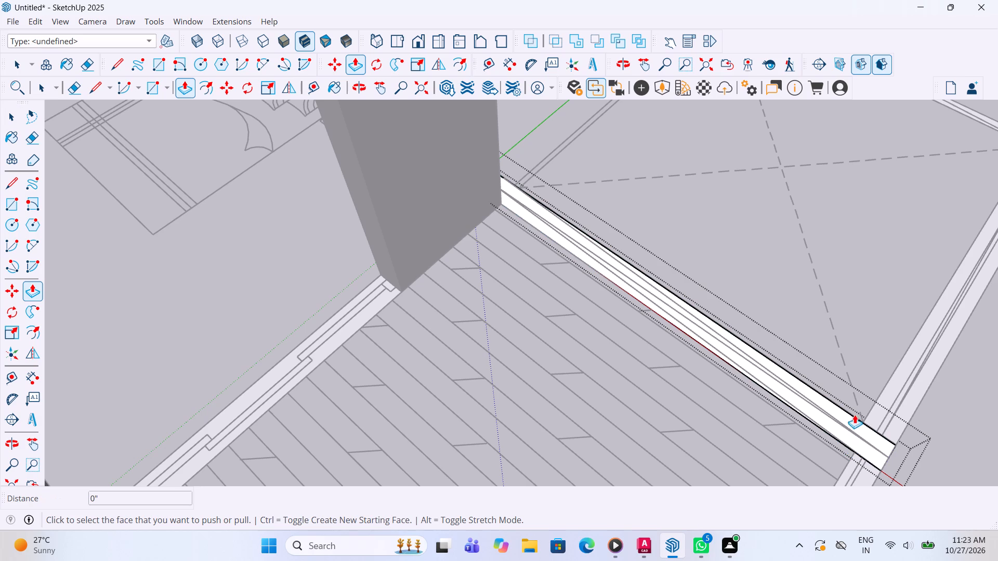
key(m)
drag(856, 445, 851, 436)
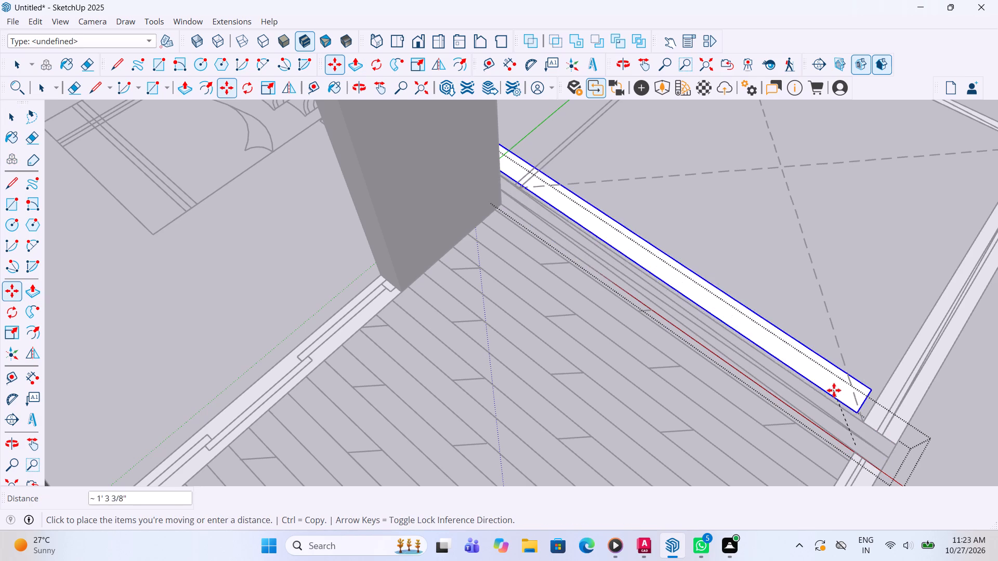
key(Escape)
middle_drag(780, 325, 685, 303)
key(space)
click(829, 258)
Delete the grouped wall strip between the balcony and the area crossed by dashed diagonals.
scroll(769, 295, down, 4)
click(727, 386)
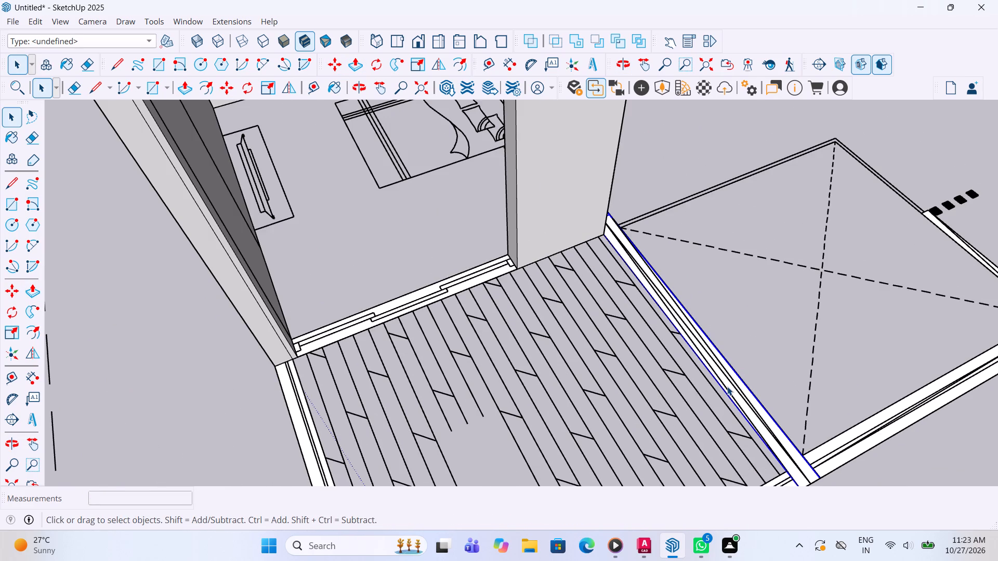
key(Delete)
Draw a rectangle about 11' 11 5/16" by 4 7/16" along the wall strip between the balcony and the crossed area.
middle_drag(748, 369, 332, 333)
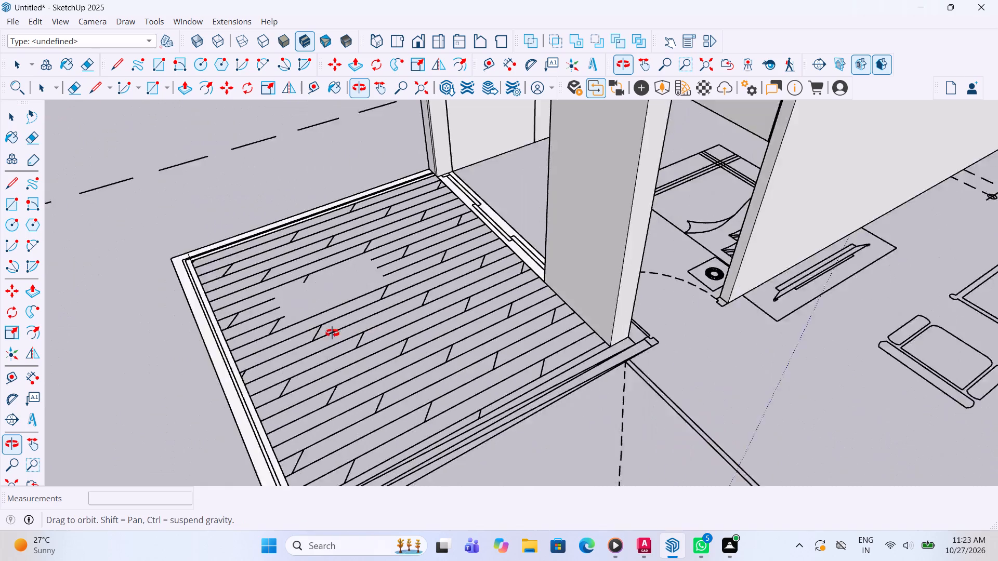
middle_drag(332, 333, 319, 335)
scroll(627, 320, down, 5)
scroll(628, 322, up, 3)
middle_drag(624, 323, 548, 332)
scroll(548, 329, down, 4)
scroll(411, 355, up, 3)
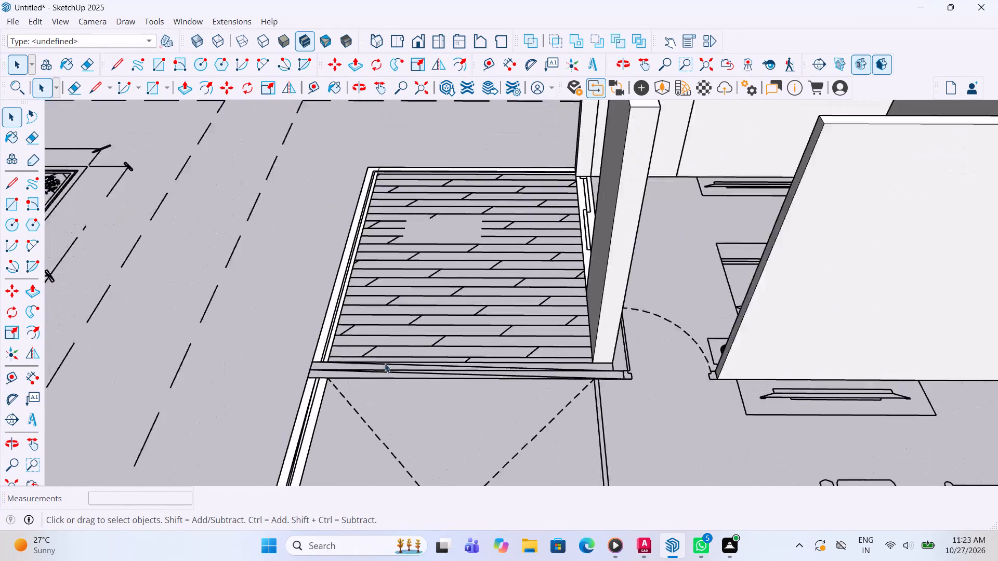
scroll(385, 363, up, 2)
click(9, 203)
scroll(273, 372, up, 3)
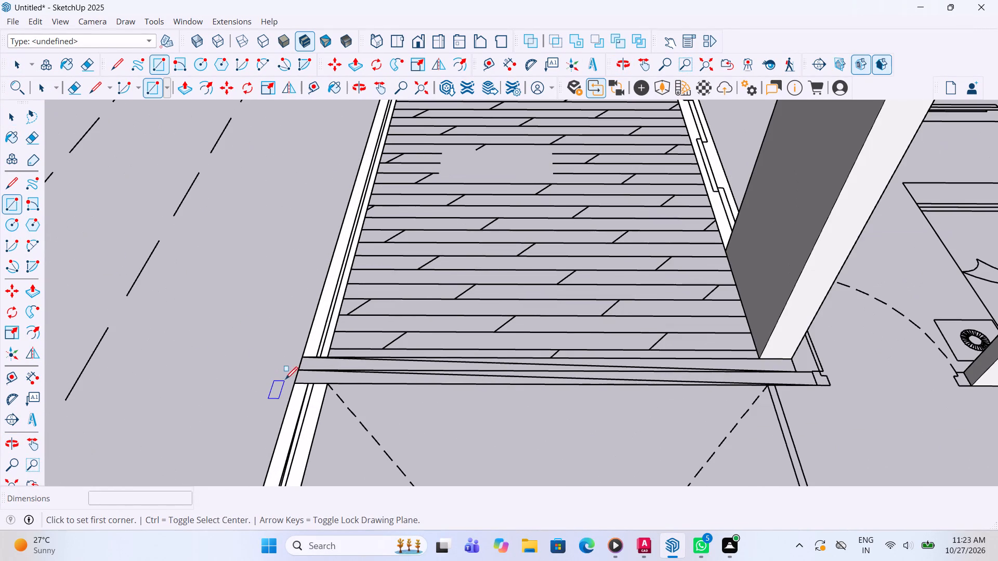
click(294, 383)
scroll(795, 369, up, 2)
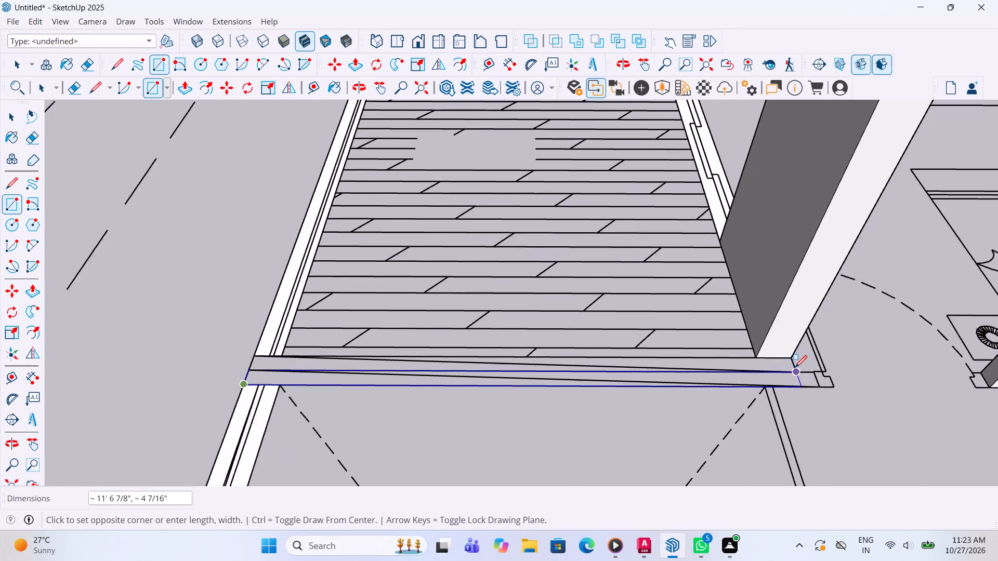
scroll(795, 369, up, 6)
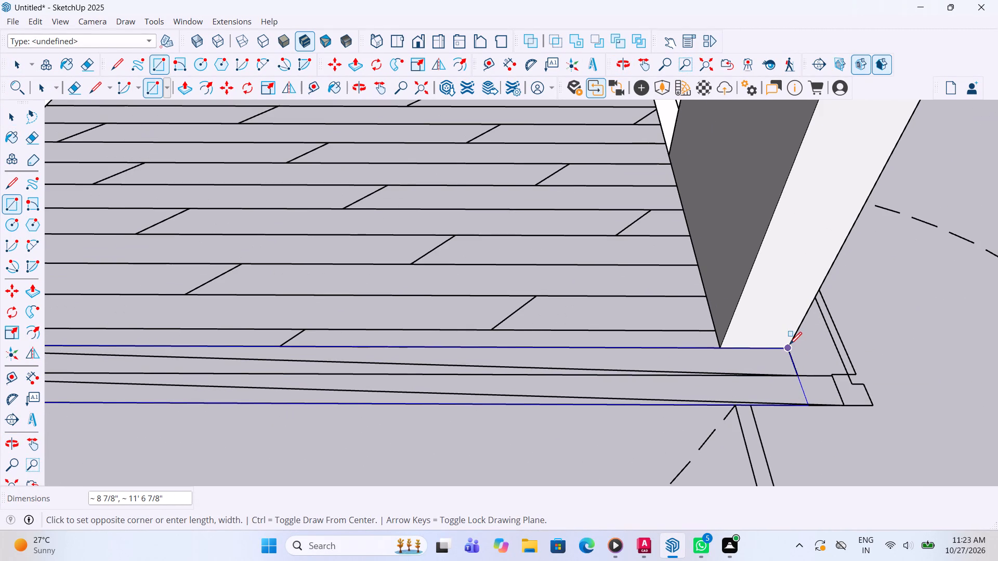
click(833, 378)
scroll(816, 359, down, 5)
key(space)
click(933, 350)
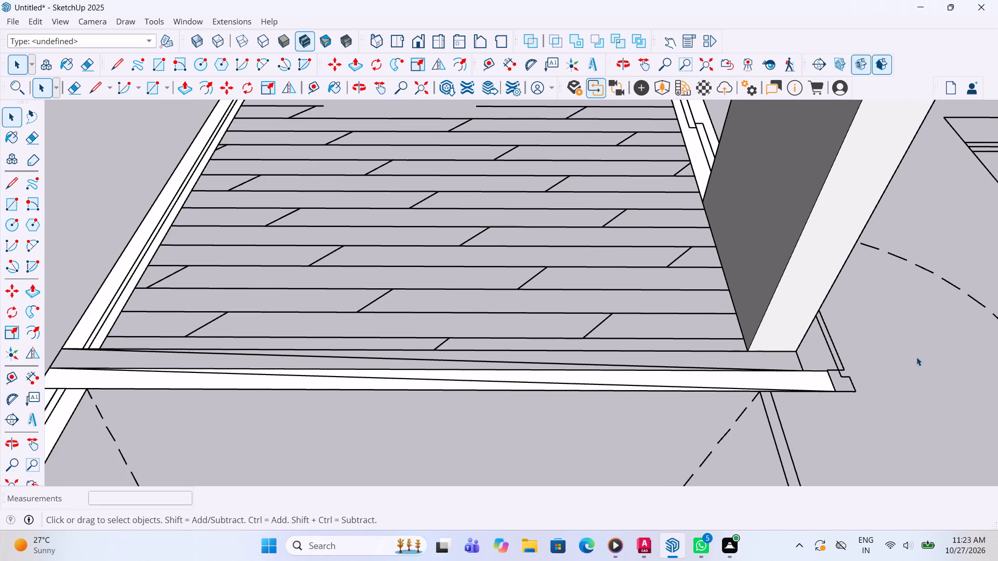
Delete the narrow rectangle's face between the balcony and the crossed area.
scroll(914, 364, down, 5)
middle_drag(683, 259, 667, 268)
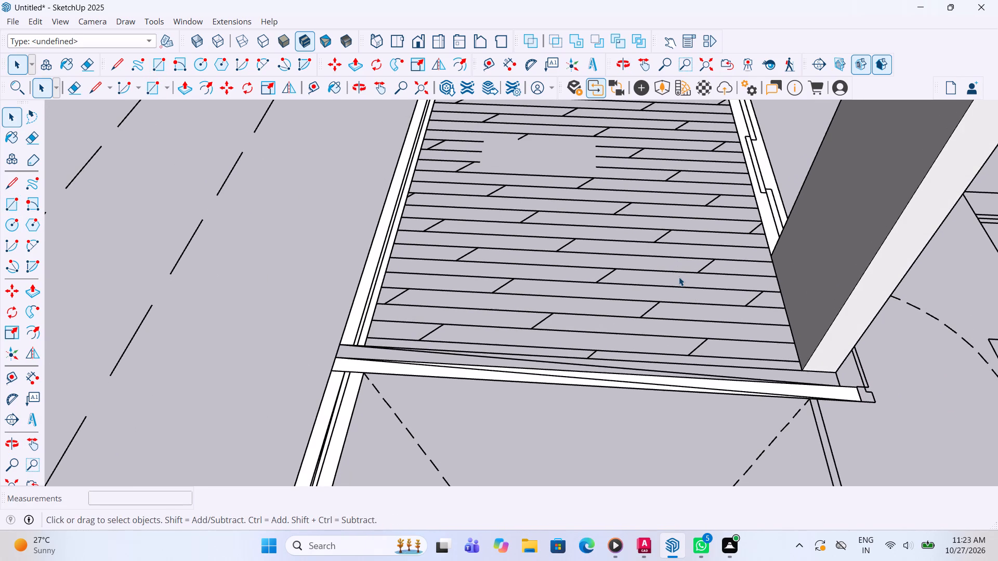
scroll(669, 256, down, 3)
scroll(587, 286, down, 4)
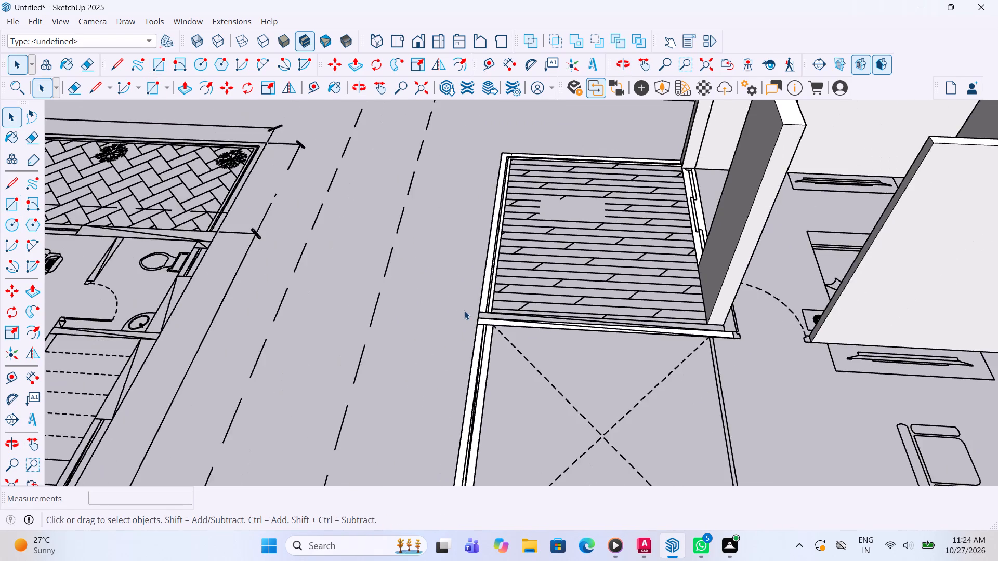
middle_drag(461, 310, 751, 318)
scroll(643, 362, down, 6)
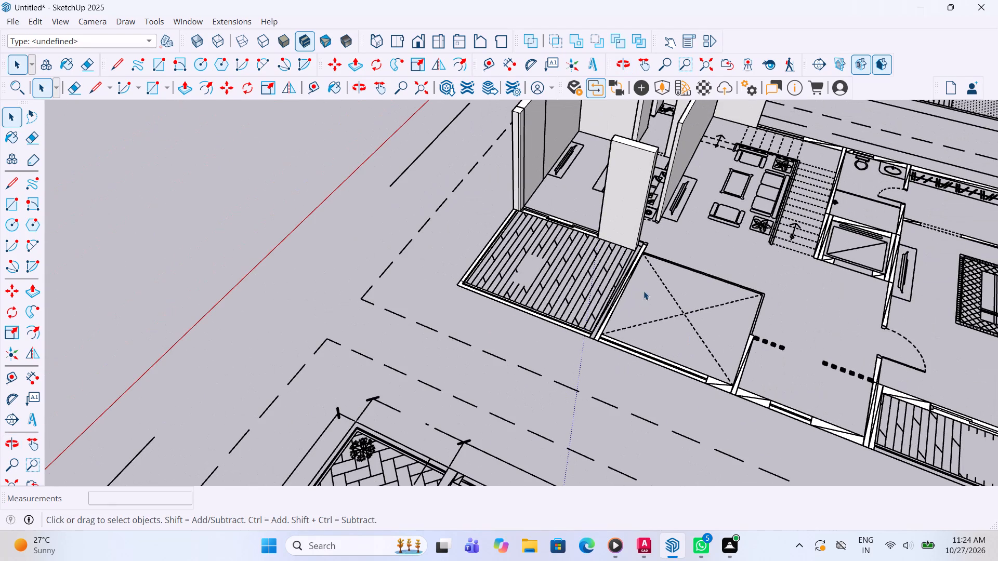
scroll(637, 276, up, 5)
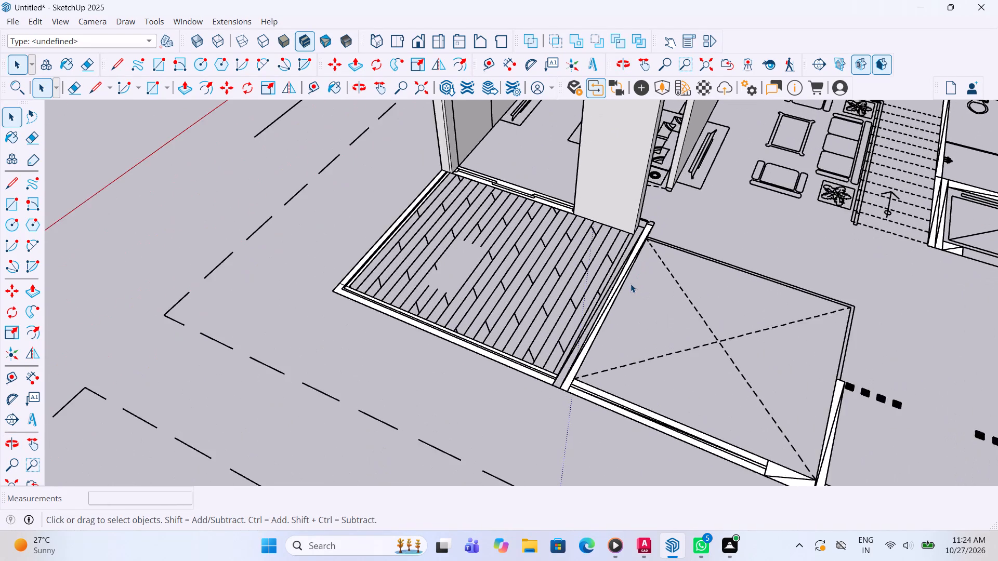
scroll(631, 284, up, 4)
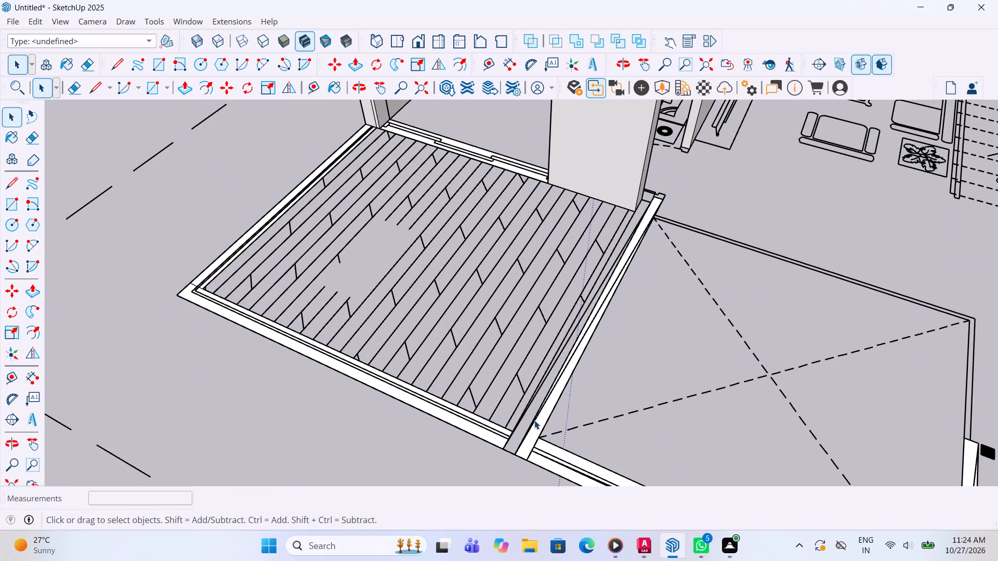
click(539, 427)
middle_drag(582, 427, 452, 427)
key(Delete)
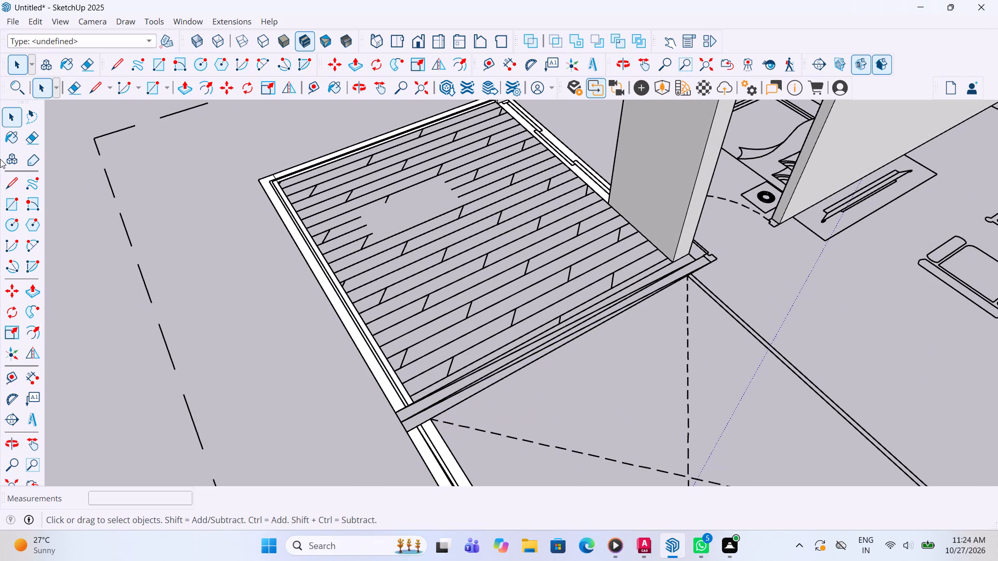
Draw a rectangle about 11' 6 7/8" by 8 7/8" over the full wall thickness between the balcony and the crossed area.
click(10, 201)
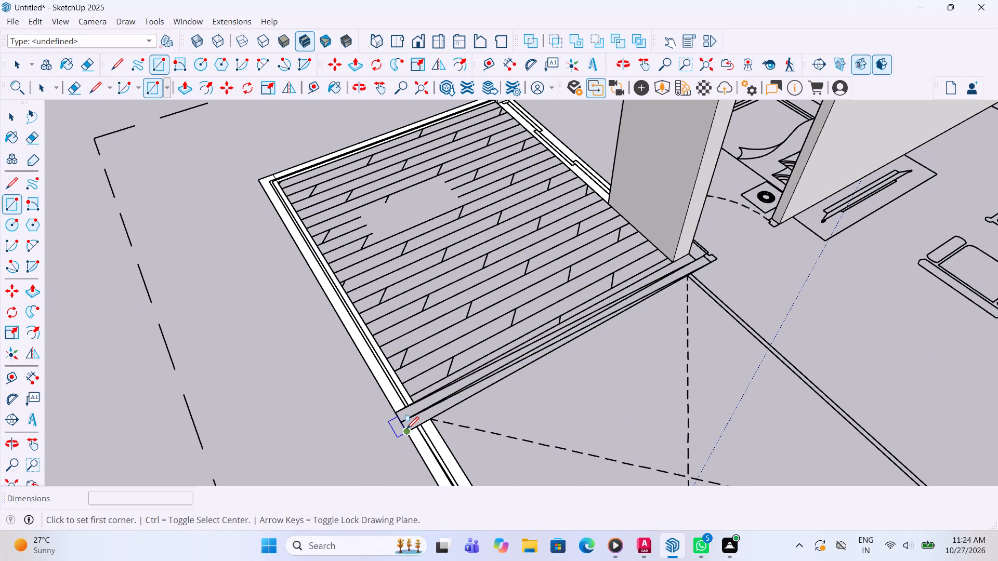
click(406, 429)
scroll(715, 242, up, 7)
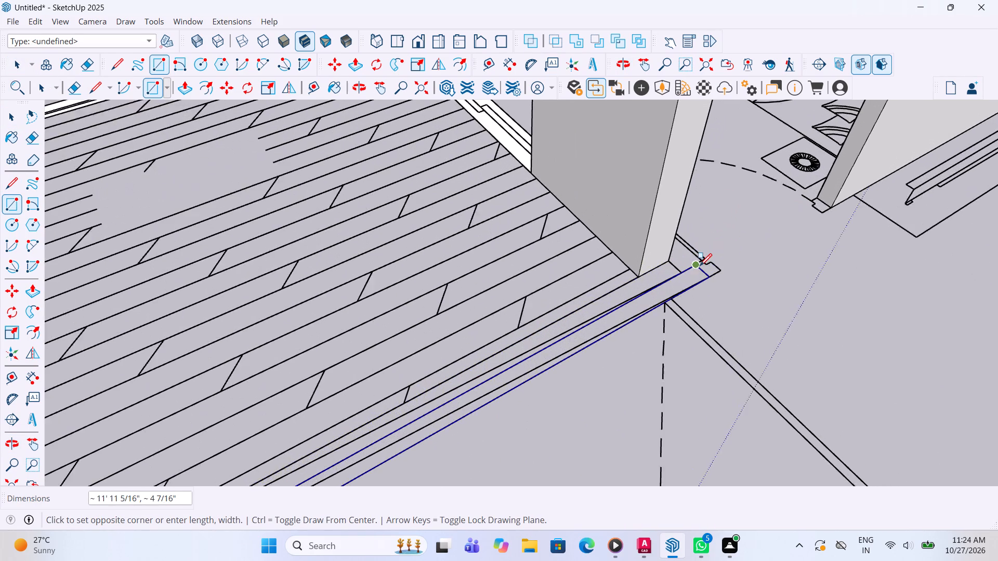
scroll(700, 267, up, 6)
click(639, 256)
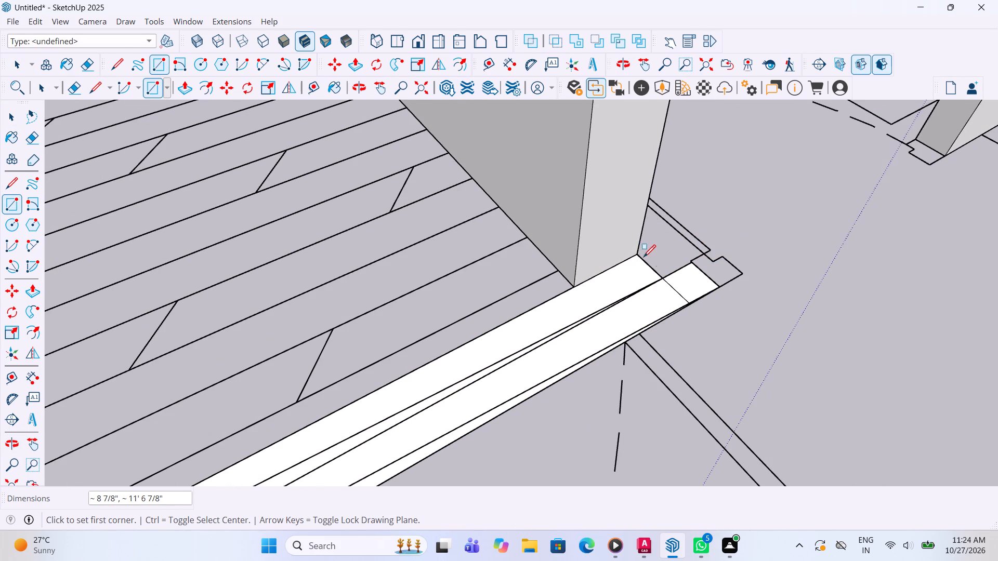
scroll(701, 273, down, 12)
key(space)
scroll(744, 362, up, 3)
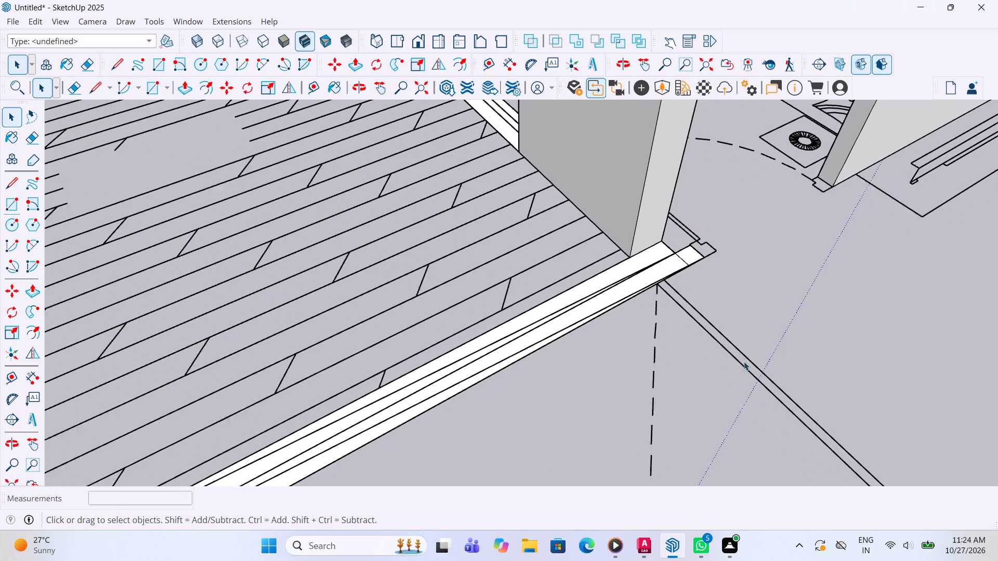
Group the adjoining faces of the redrawn wall strip between the balcony and the crossed area, and clear the selection.
click(610, 278)
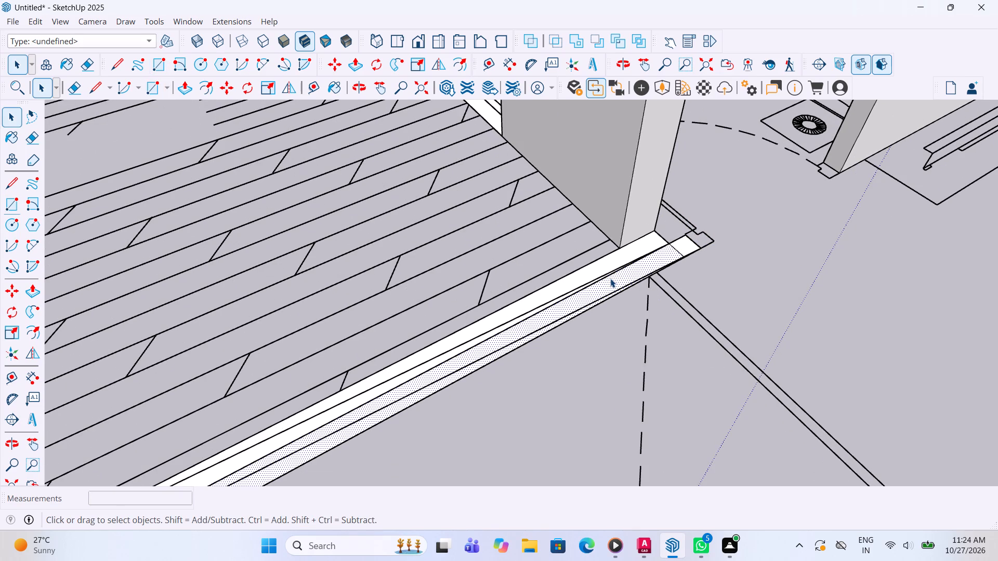
ctrl+click(618, 261)
ctrl+click(685, 244)
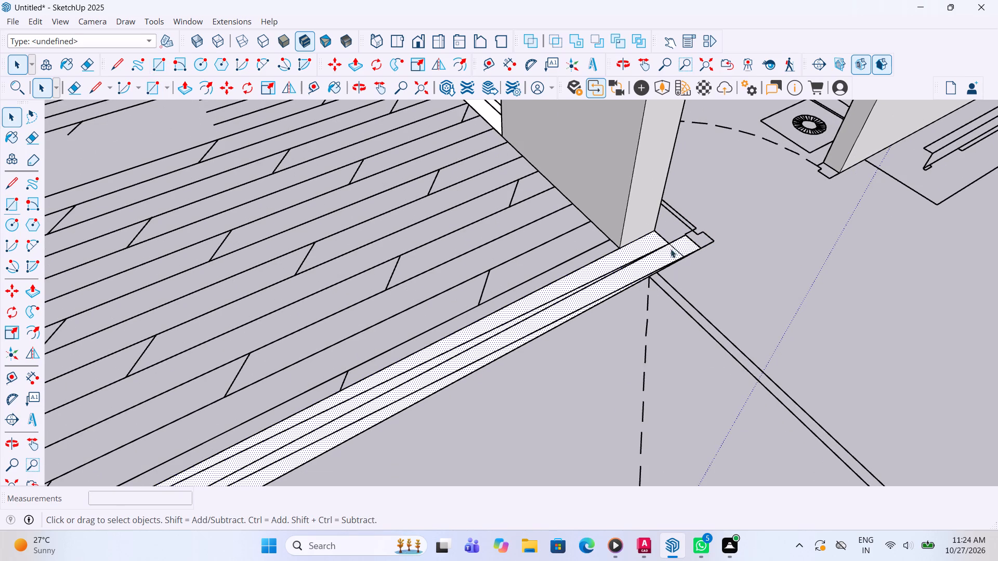
right_click(641, 269)
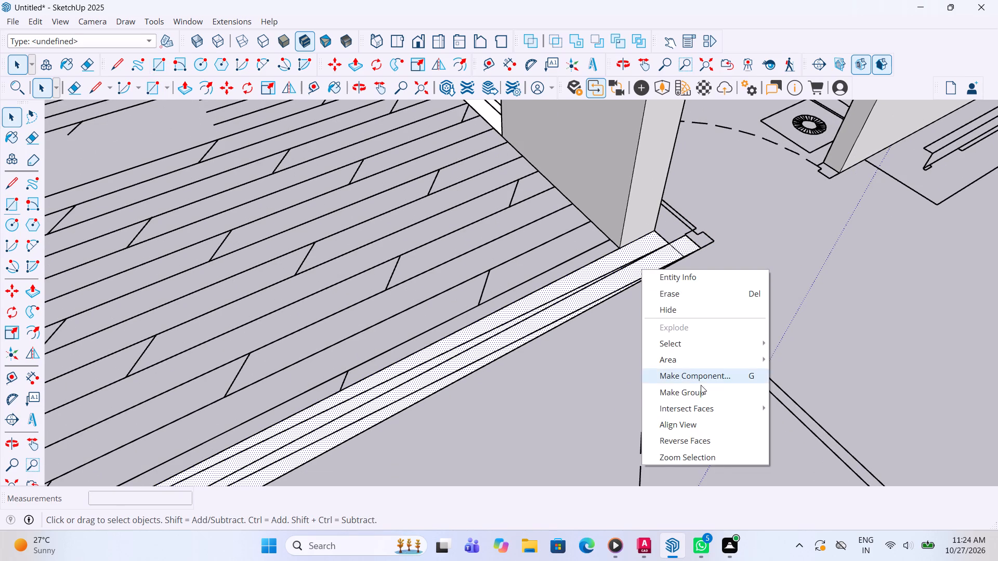
click(701, 391)
scroll(728, 305, down, 9)
click(570, 396)
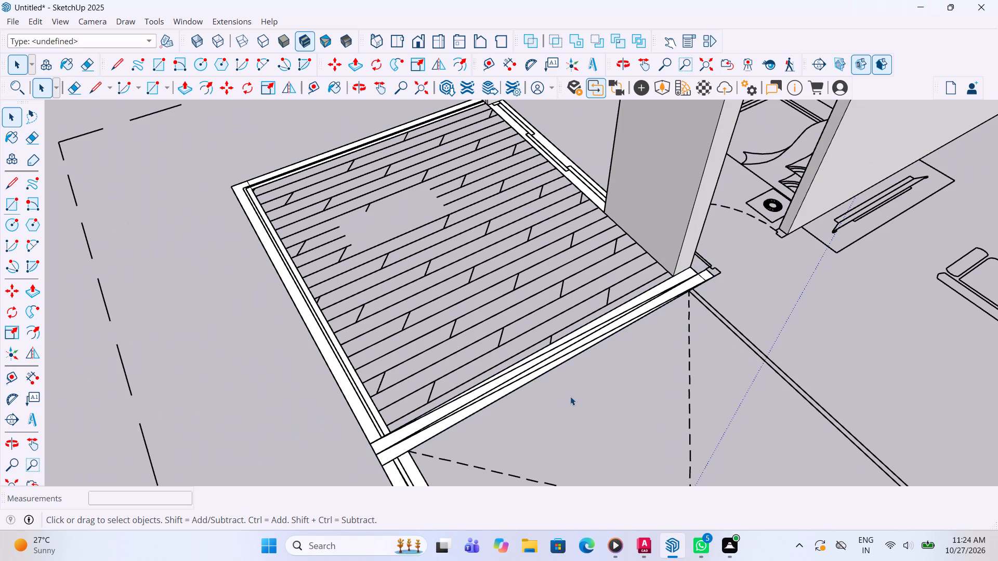
Extrude the main face of the grouped wall between the balcony and the crossed area to 11' high.
key(space)
triple_click(526, 369)
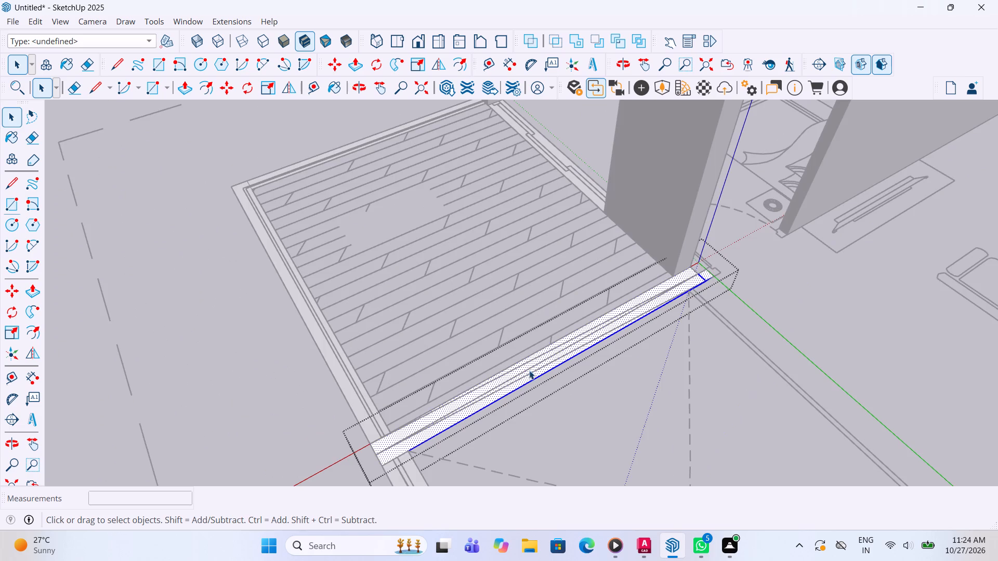
key(p)
click(534, 369)
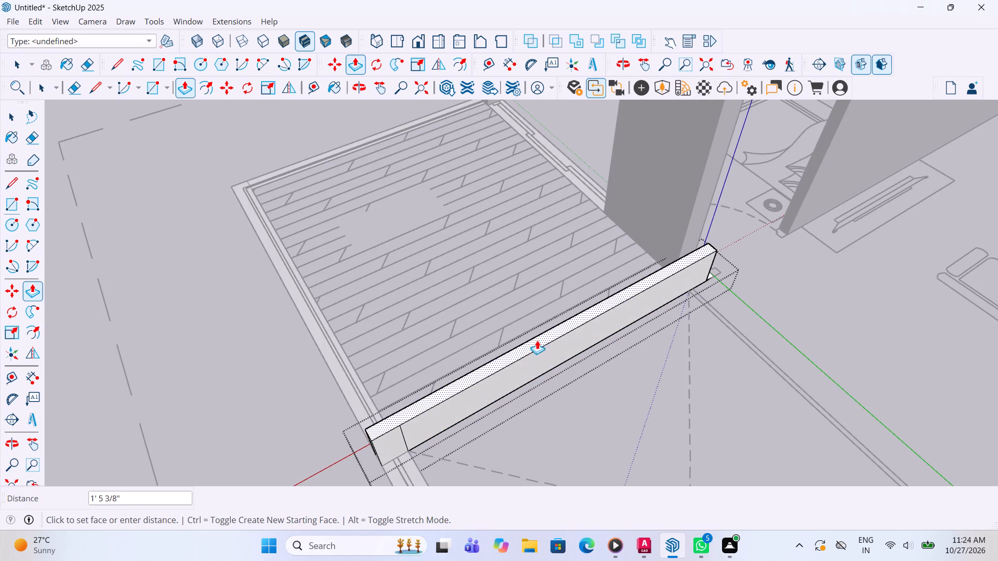
scroll(539, 335, down, 5)
scroll(610, 249, down, 6)
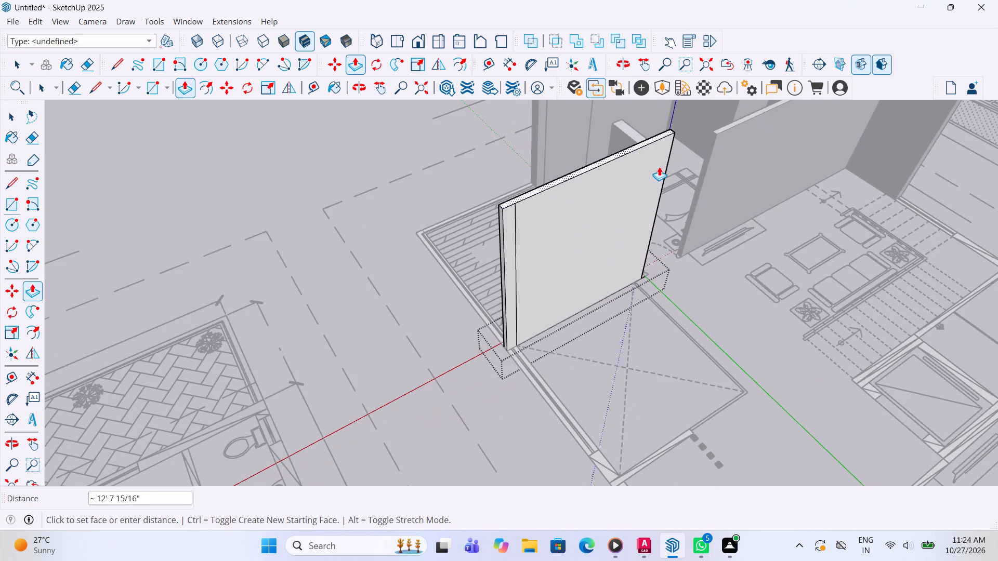
click(733, 129)
Extrude the small remaining face at the wall's inner end, beside the door opening, to 11' high.
middle_drag(719, 144, 551, 159)
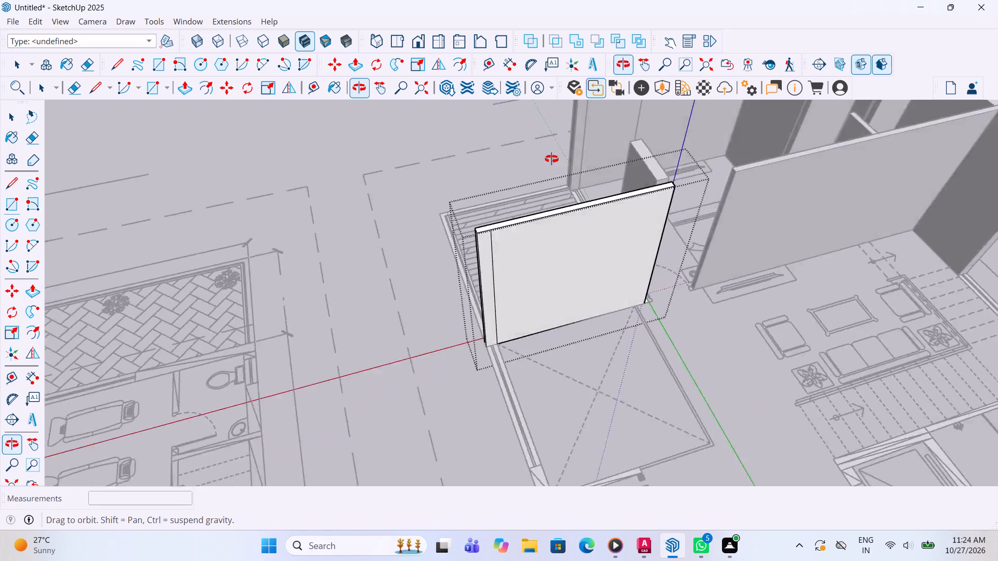
middle_drag(551, 159, 509, 164)
scroll(635, 314, up, 4)
scroll(615, 381, up, 7)
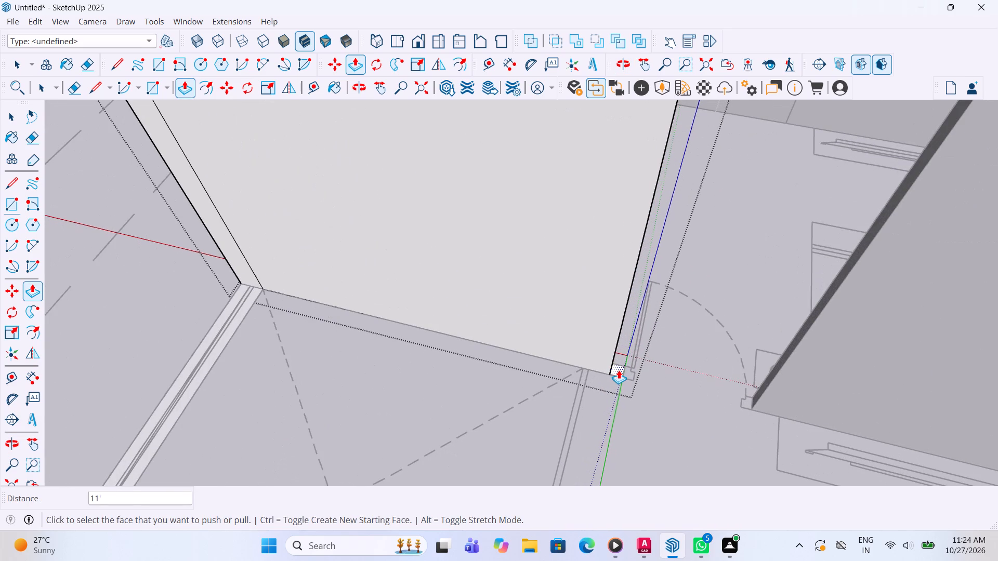
click(619, 369)
scroll(621, 347, down, 8)
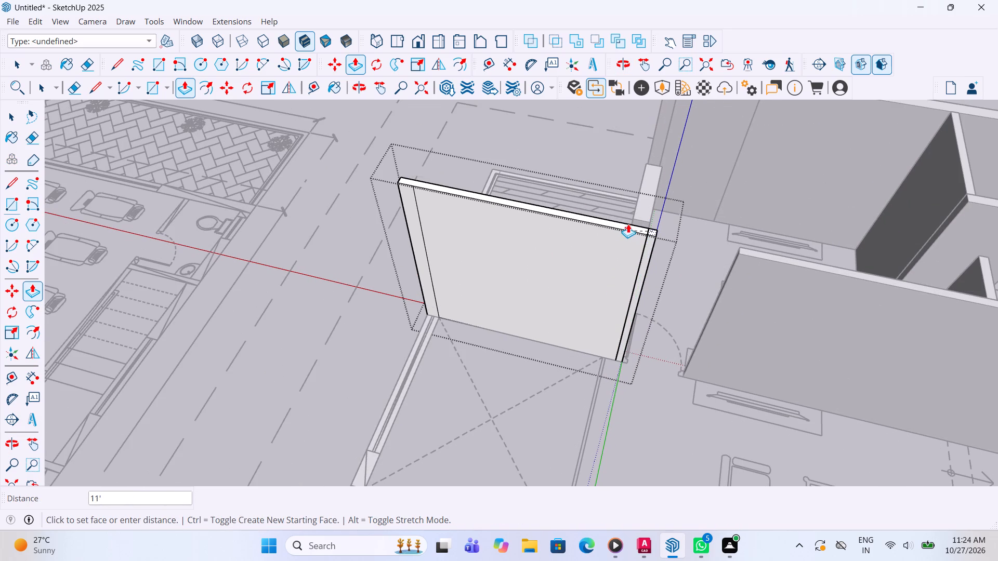
click(628, 224)
Extrude the narrow remaining strip on the wall's balcony side to 11' high and leave the group.
middle_drag(391, 276, 971, 358)
scroll(563, 61, down, 4)
scroll(570, 436, up, 3)
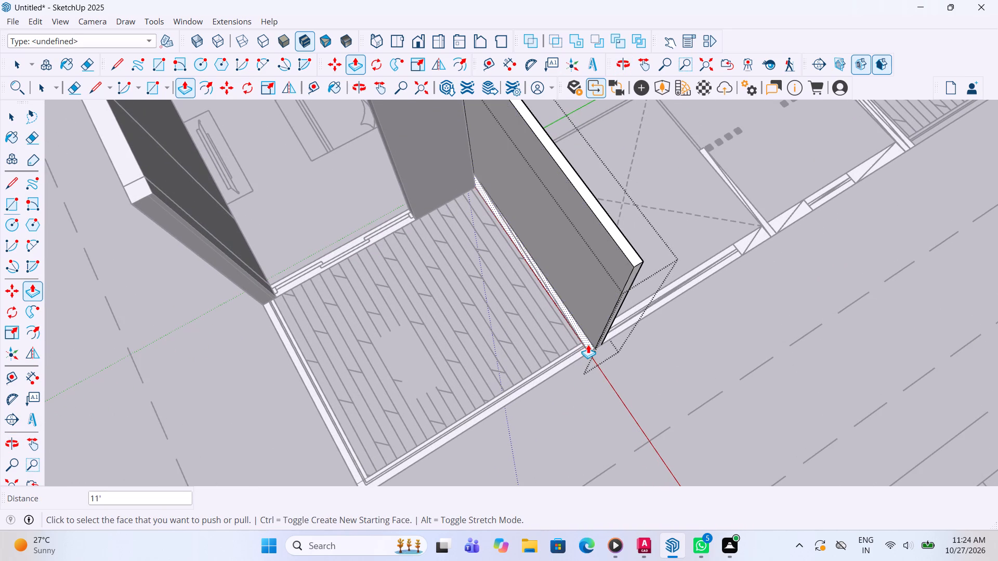
click(588, 344)
double_click(640, 264)
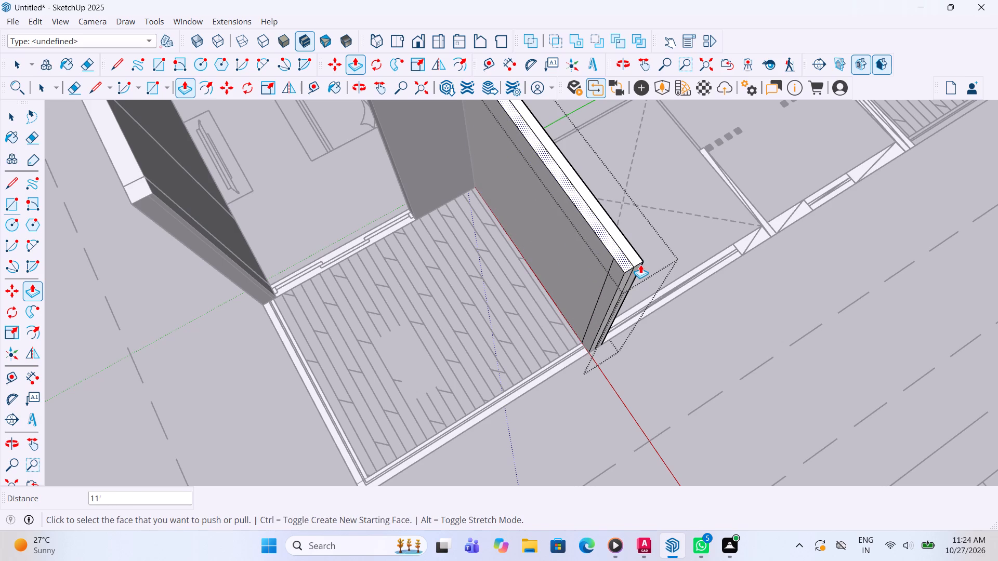
key(space)
click(764, 367)
Delete the seam lines along the top and on the outer end of the wall between the balcony and the crossed area.
scroll(504, 376, down, 4)
scroll(555, 277, up, 3)
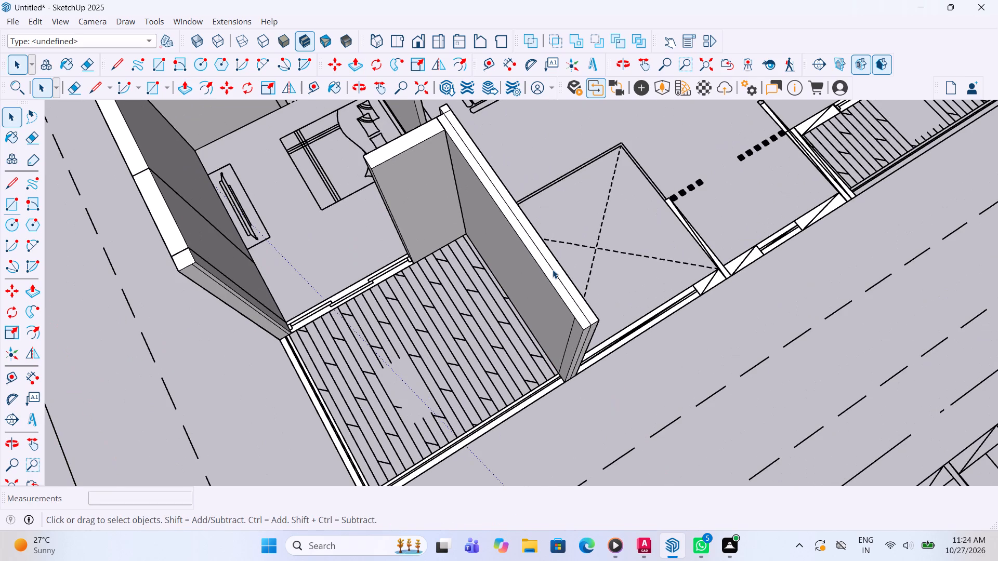
click(553, 270)
click(553, 270)
click(553, 270)
click(555, 275)
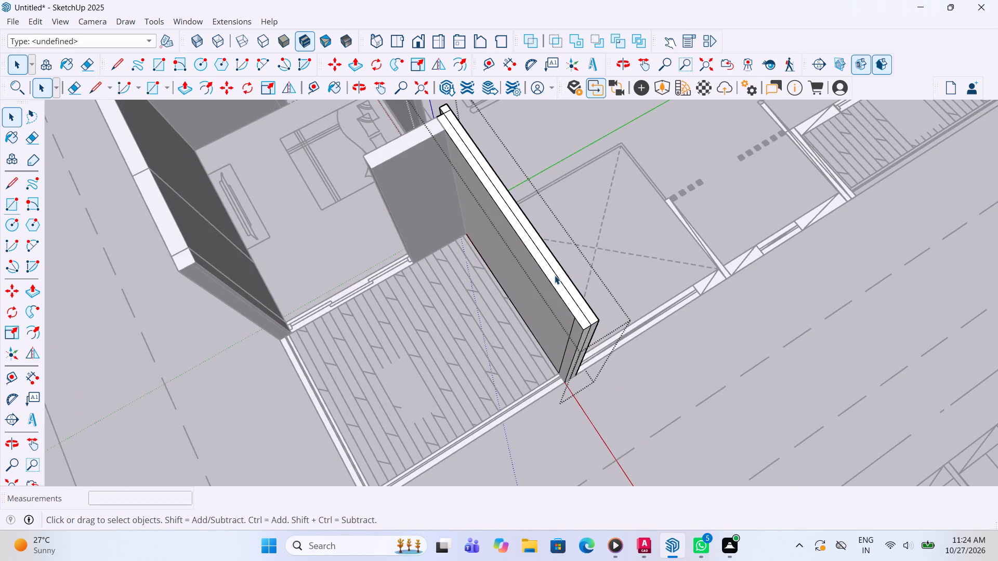
key(Delete)
middle_drag(580, 309, 565, 265)
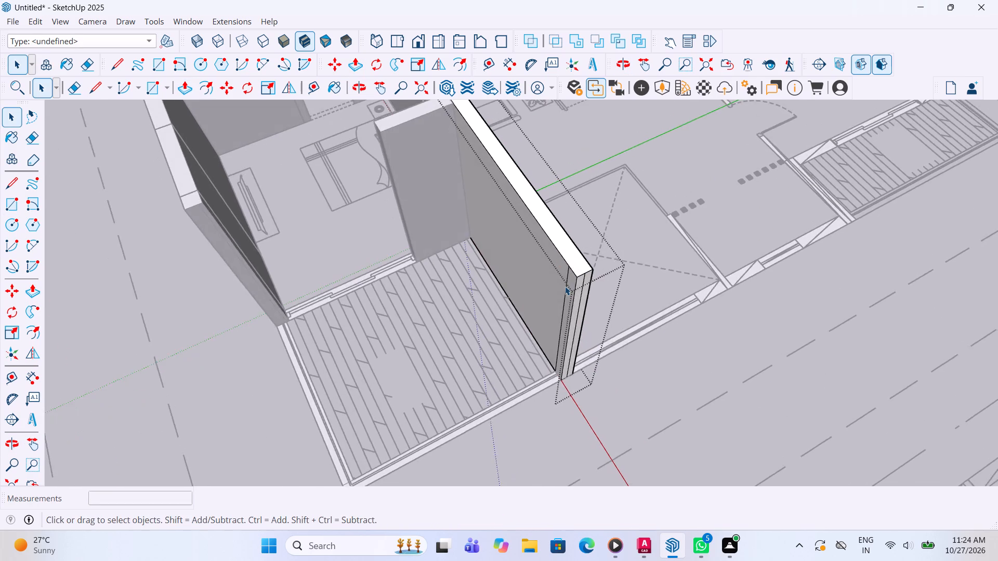
scroll(565, 288, up, 2)
click(583, 304)
key(Delete)
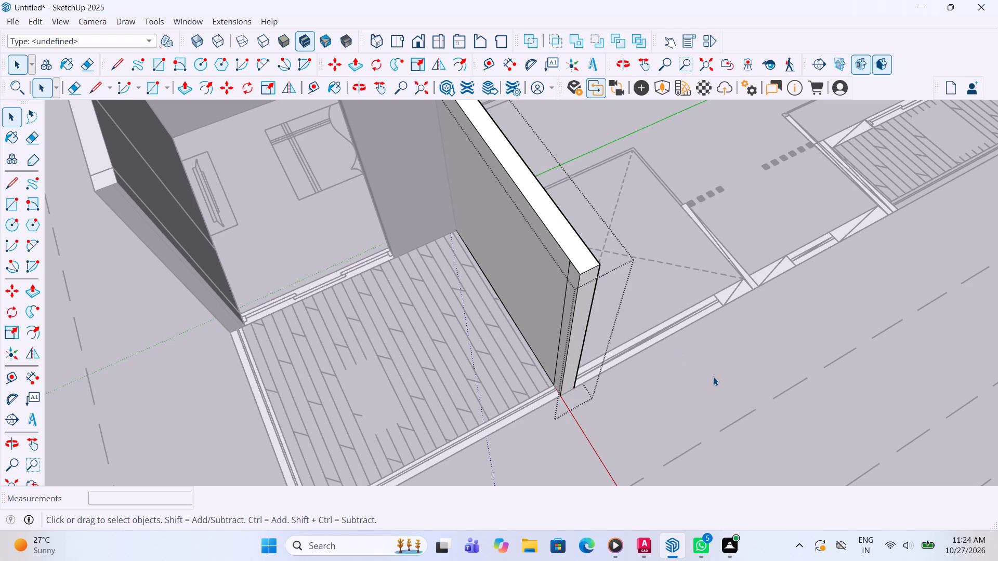
Delete the short seam line across the wall's top at its inner end near the door opening.
scroll(713, 384, down, 5)
middle_drag(374, 149, 595, 182)
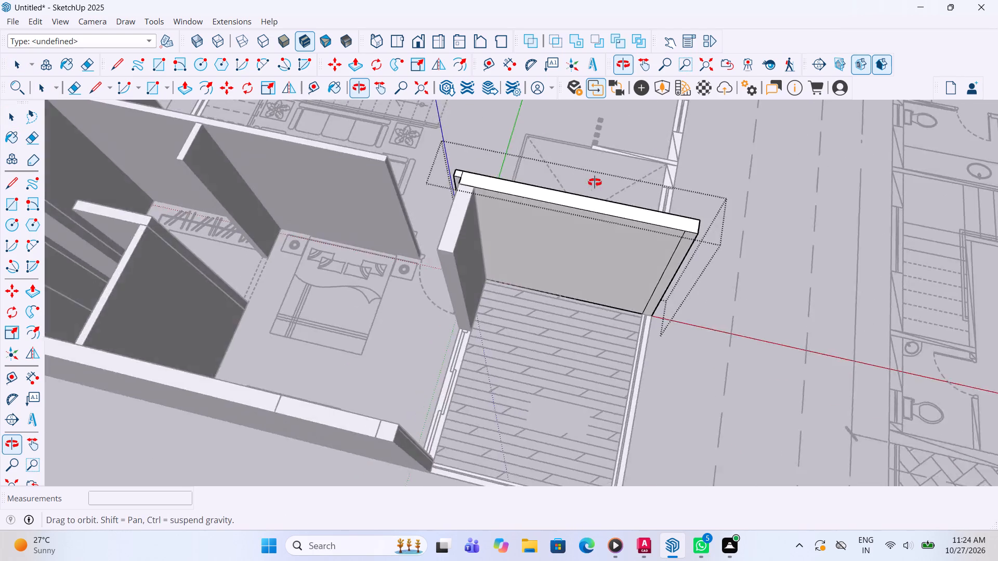
middle_drag(595, 182, 634, 183)
scroll(440, 168, up, 7)
click(462, 193)
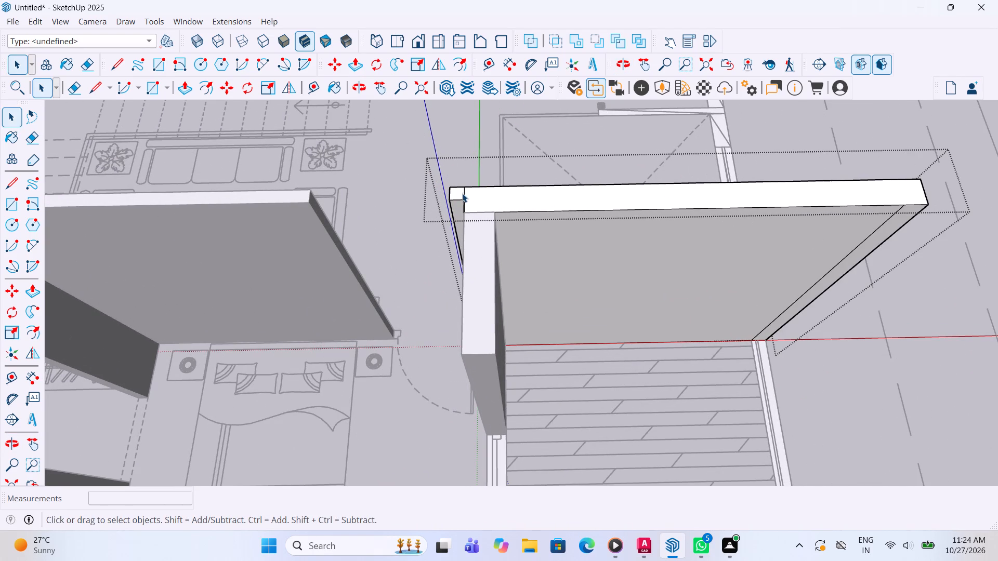
click(463, 190)
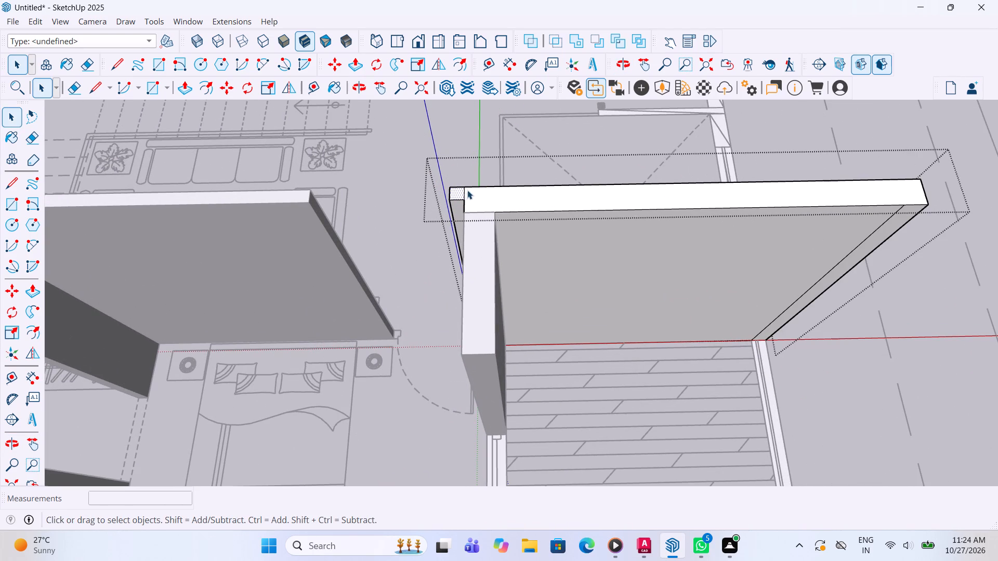
click(463, 195)
key(Delete)
Delete the vertical seam line on the wall's balcony-side face near its outer end and leave the group.
middle_drag(479, 210, 423, 203)
scroll(421, 203, down, 17)
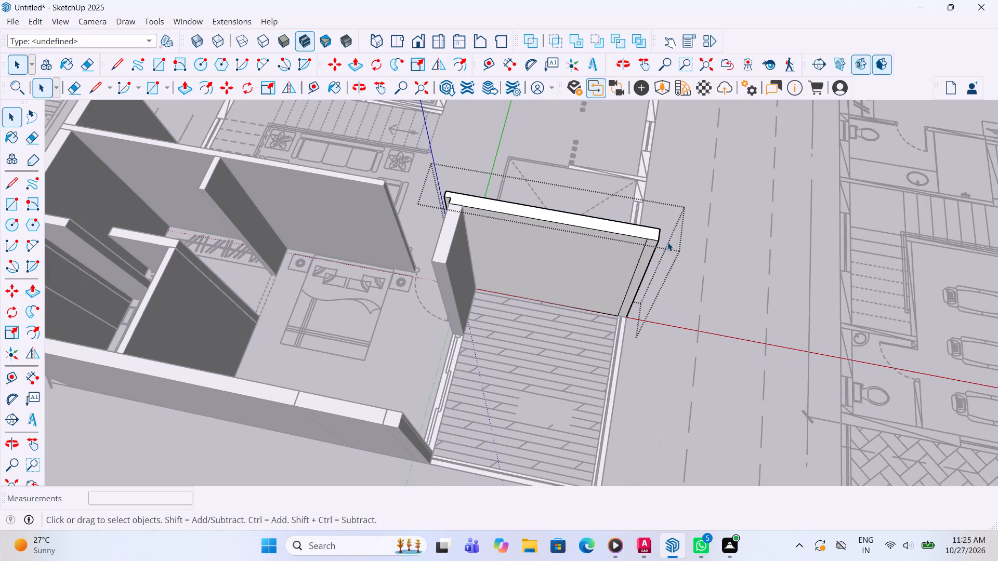
click(721, 242)
scroll(634, 281, up, 2)
click(632, 278)
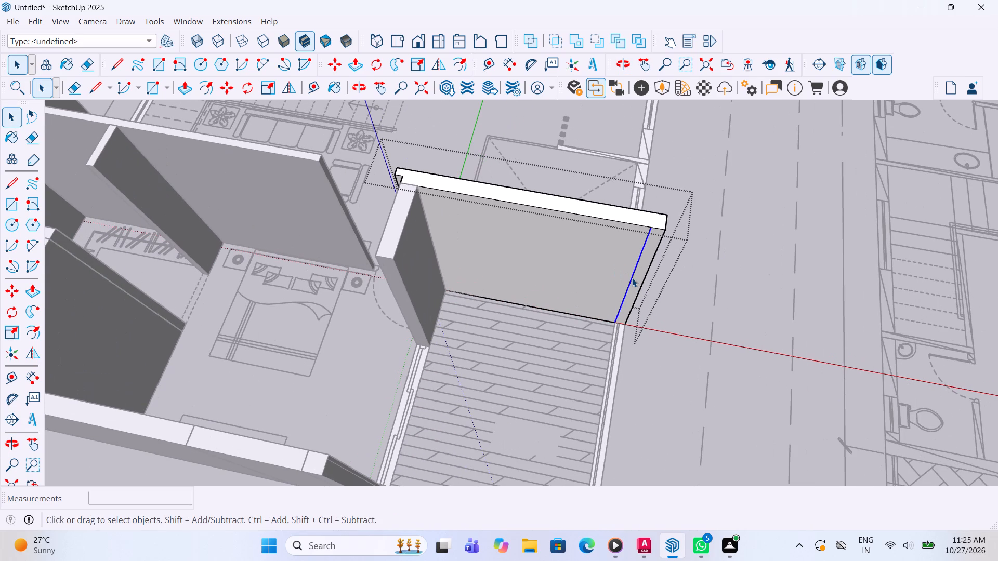
key(Delete)
click(780, 271)
Delete the vertical seam line on the wall's face toward the crossed area and leave the group.
middle_drag(772, 275, 402, 204)
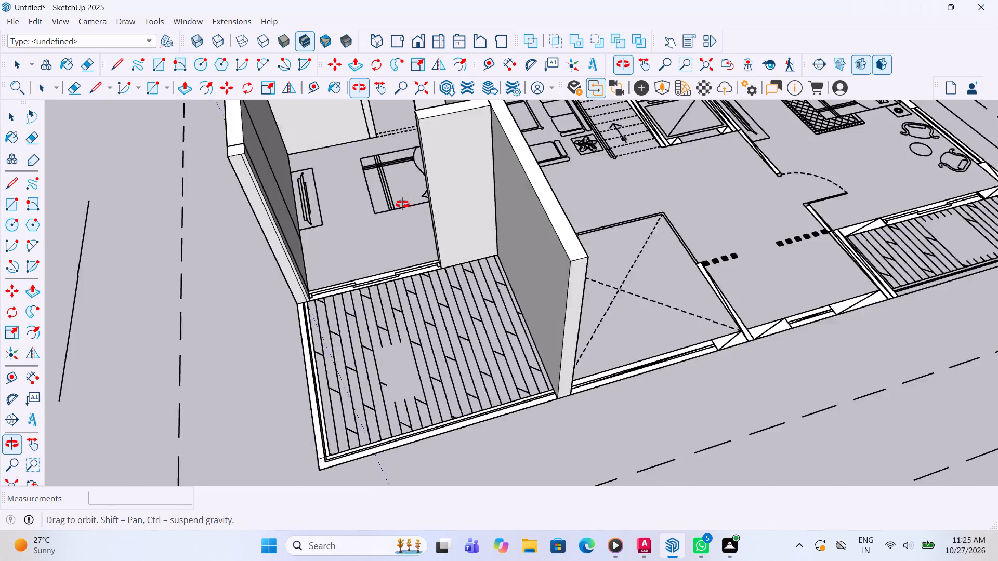
middle_drag(402, 204, 293, 199)
double_click(469, 251)
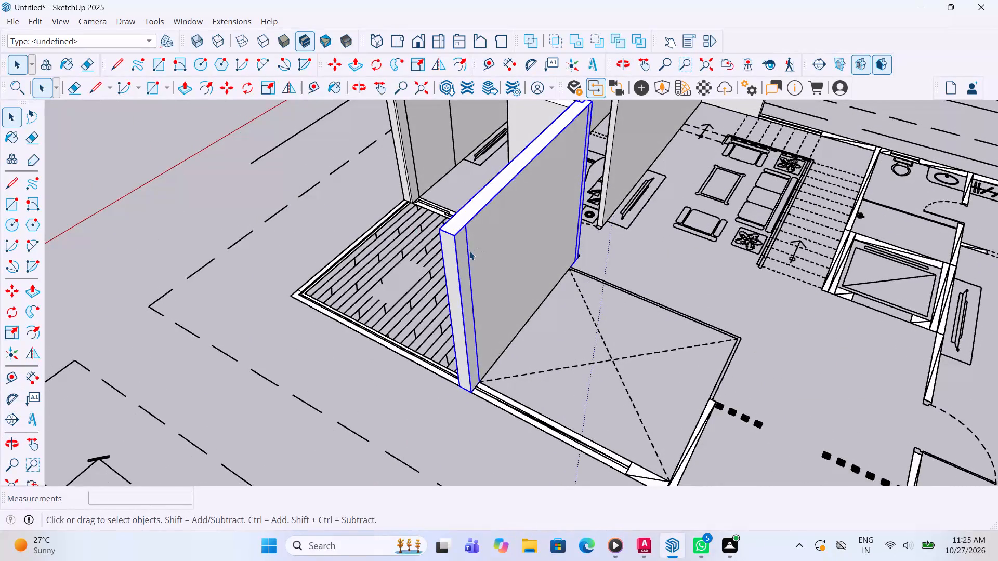
click(469, 252)
click(467, 263)
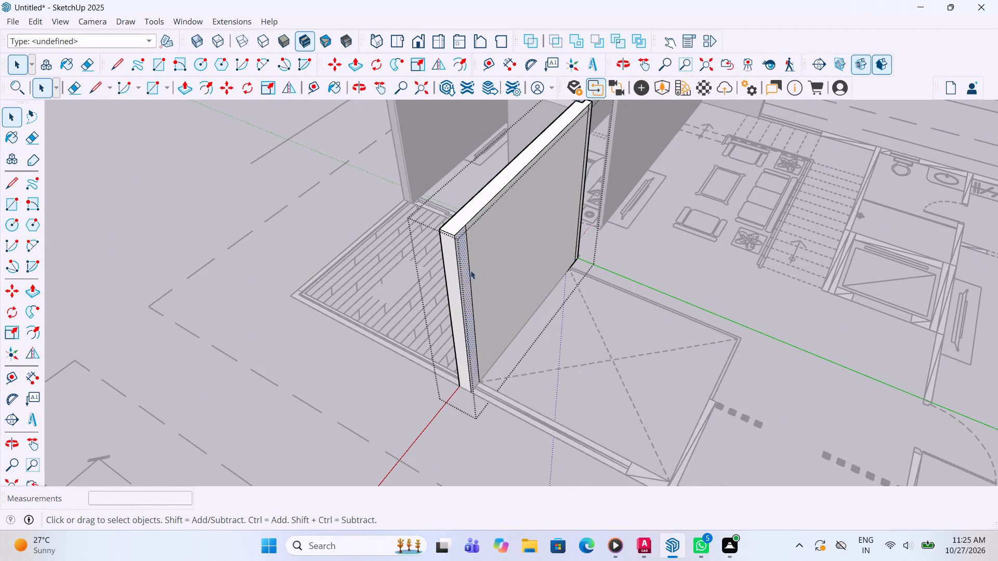
click(471, 276)
key(Delete)
scroll(488, 297, down, 5)
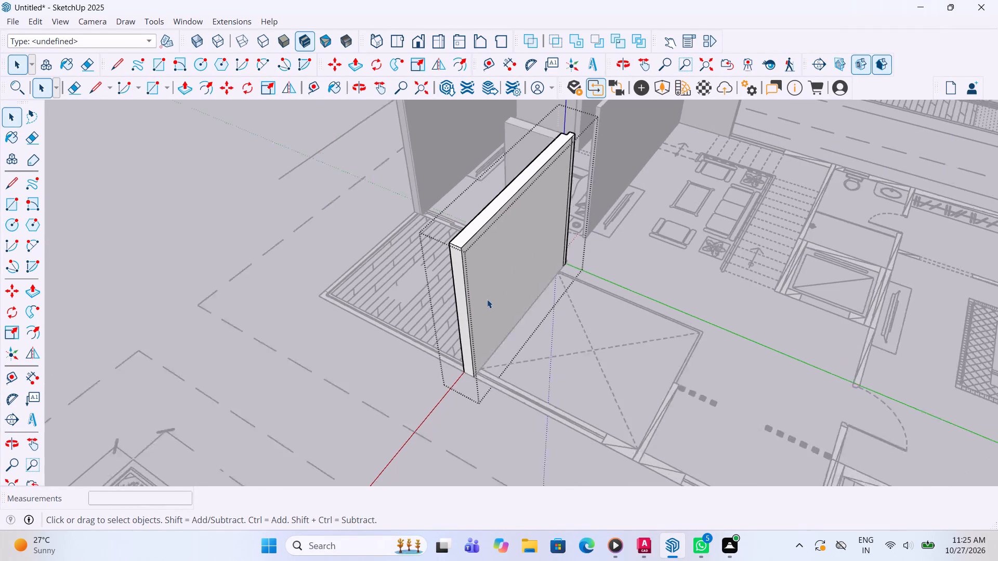
click(317, 312)
Extrude the grouped pier at the outer corner of the crossed area to 11' high and leave the group.
scroll(500, 345, down, 5)
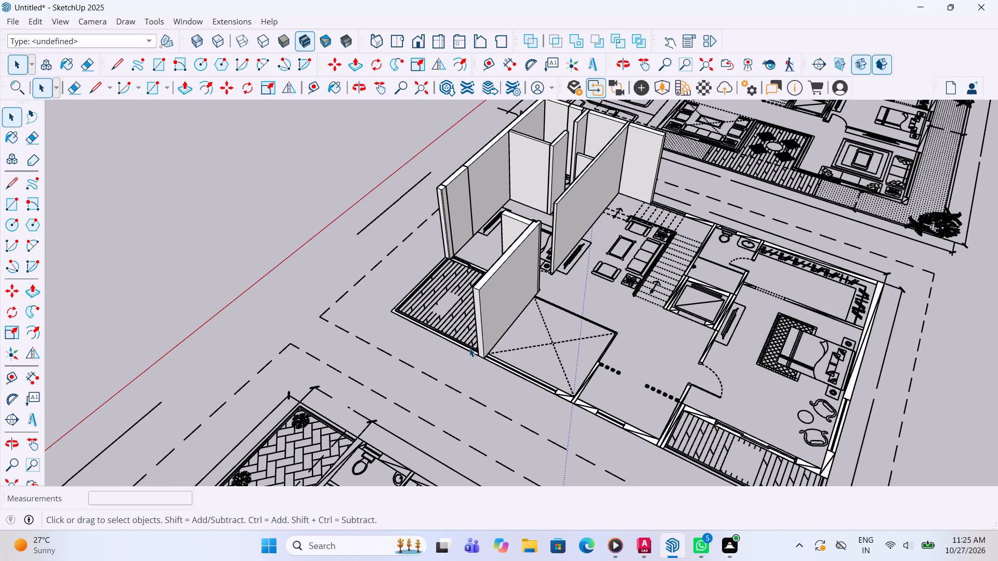
scroll(459, 341, down, 4)
middle_drag(481, 366, 641, 383)
scroll(638, 377, up, 3)
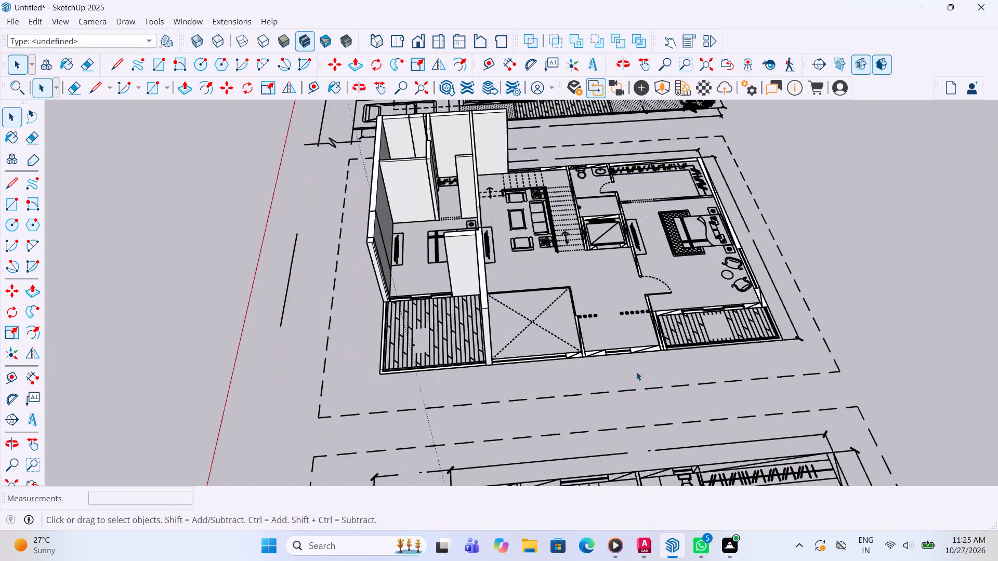
scroll(585, 363, up, 17)
triple_click(576, 354)
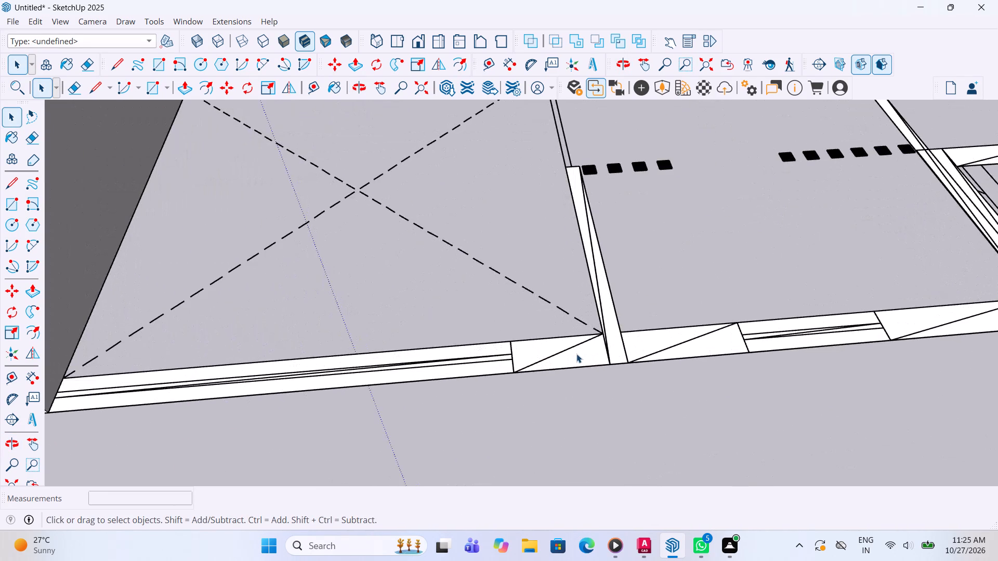
key(p)
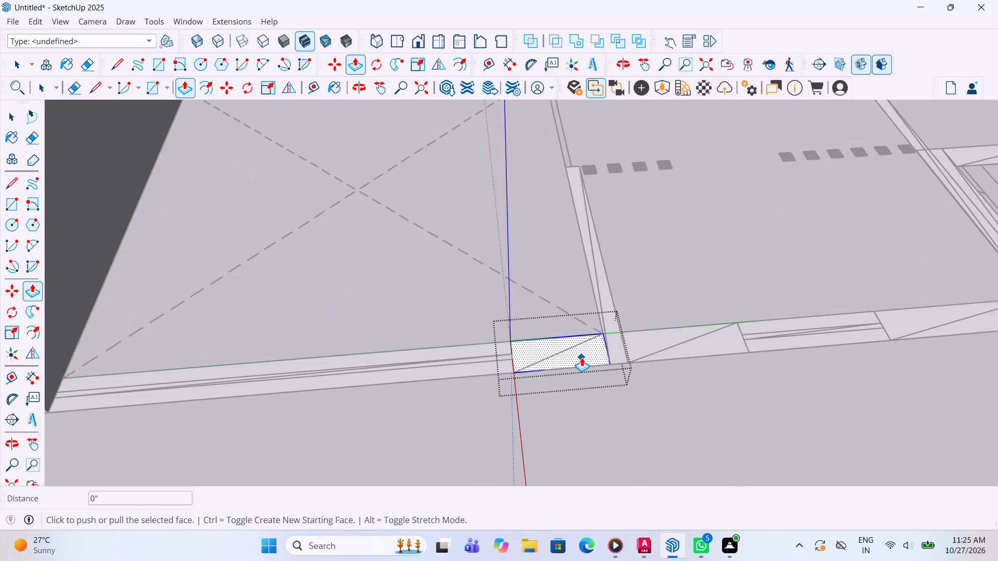
drag(582, 357, 583, 352)
scroll(588, 286, down, 6)
text(11')
key(Return)
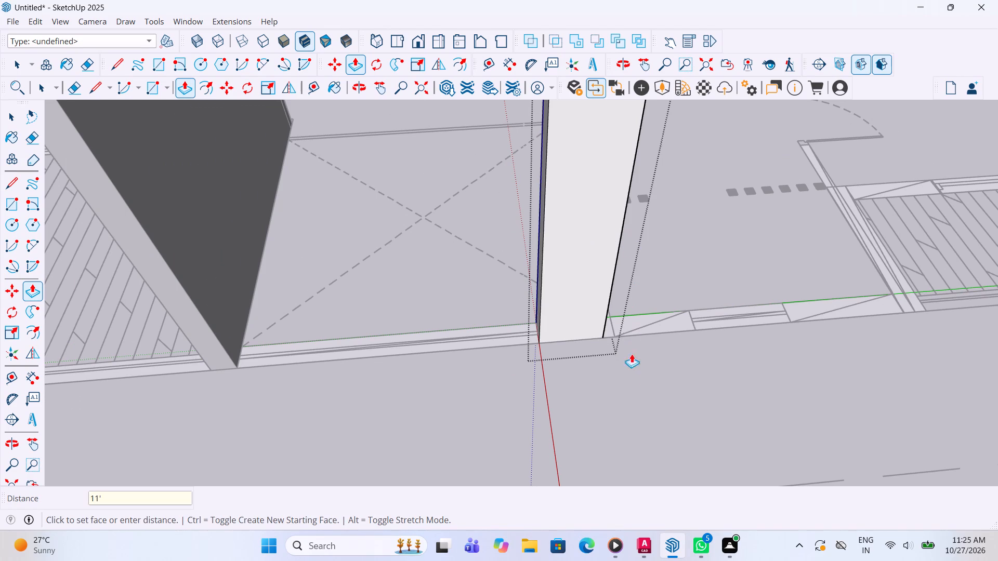
key(space)
click(619, 390)
Extrude the short wall running inward beside that pier up to the pier's top and leave the group.
scroll(477, 404, down, 6)
scroll(574, 349, up, 5)
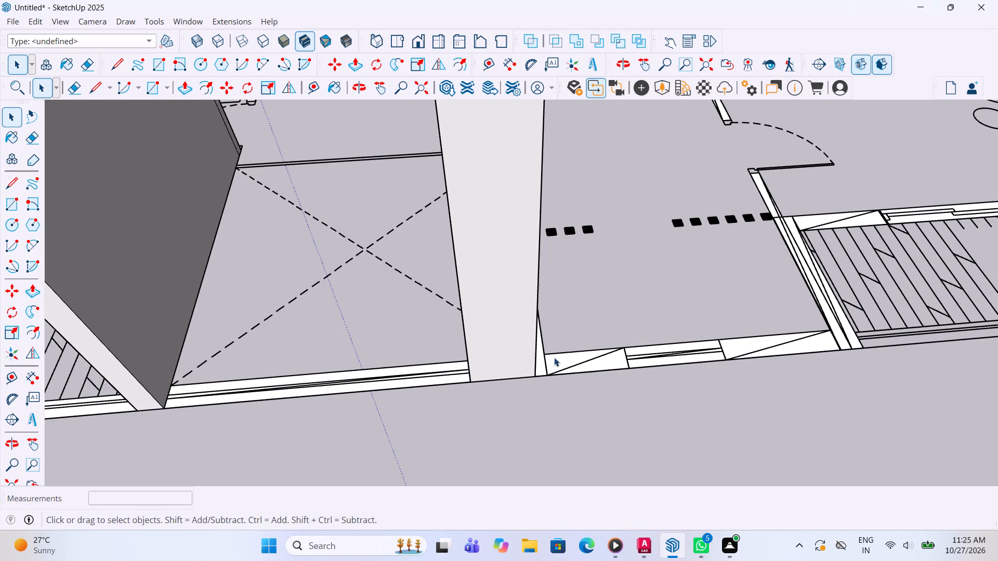
middle_drag(548, 355, 490, 354)
scroll(515, 344, up, 2)
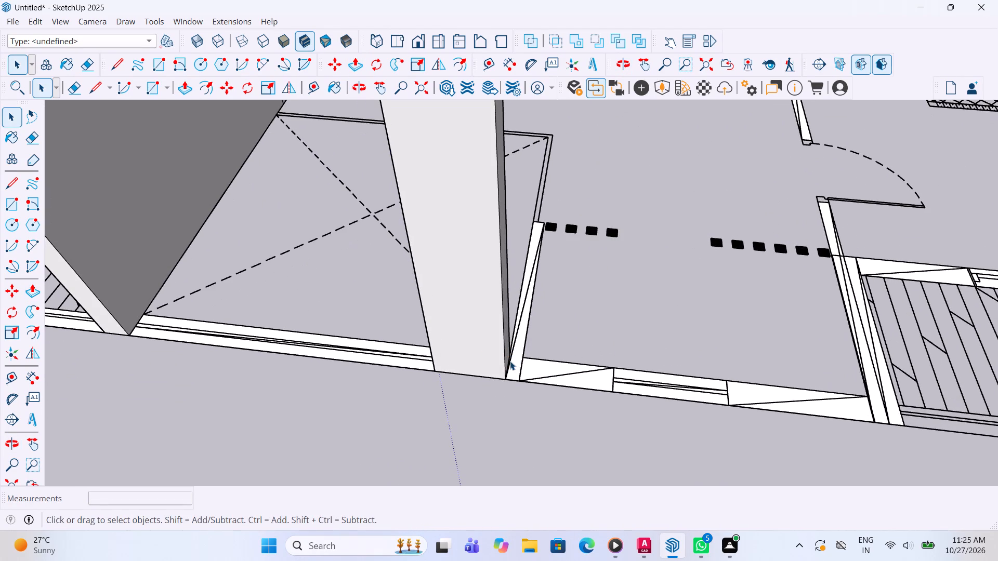
double_click(510, 361)
key(p)
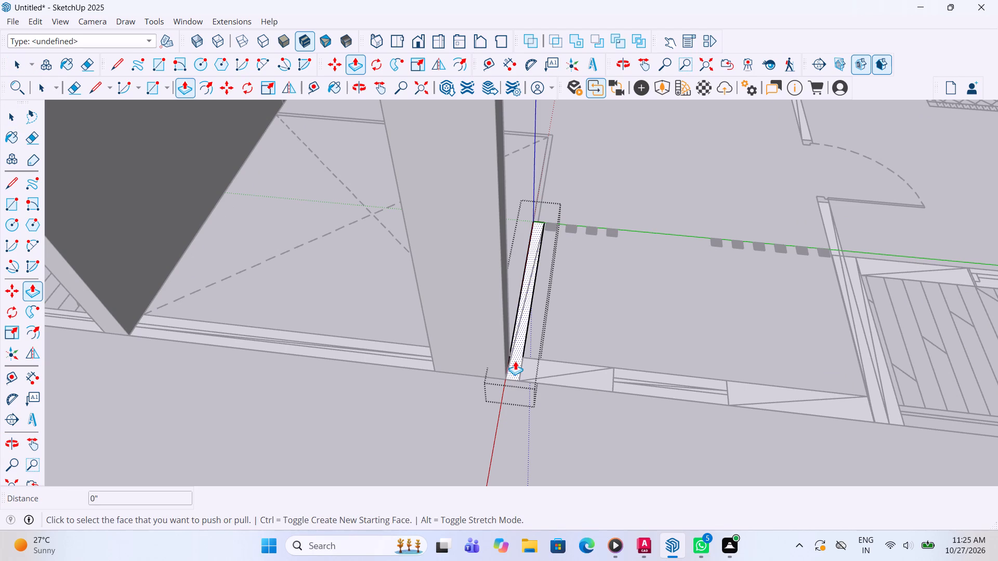
click(515, 361)
scroll(507, 287, down, 9)
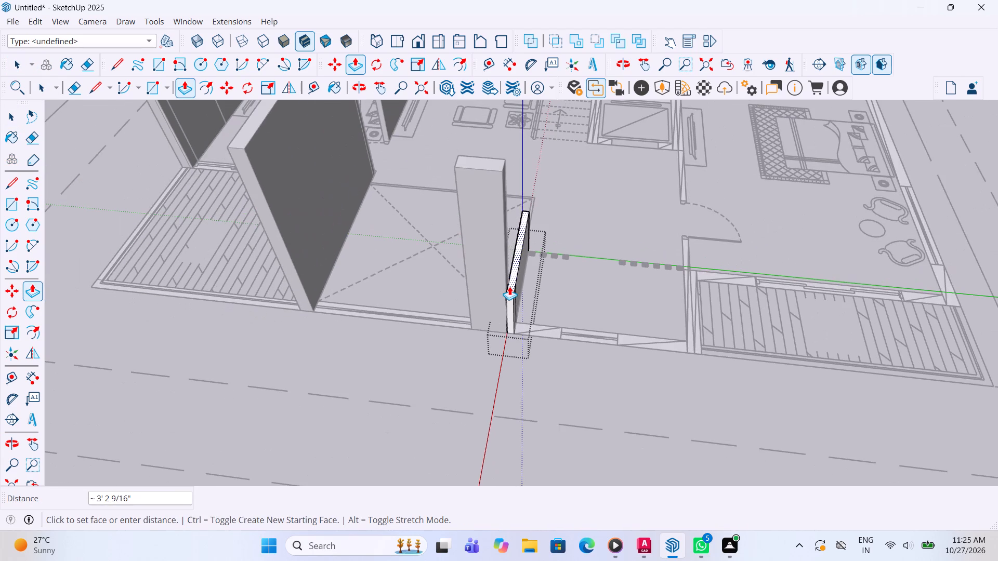
click(480, 165)
key(space)
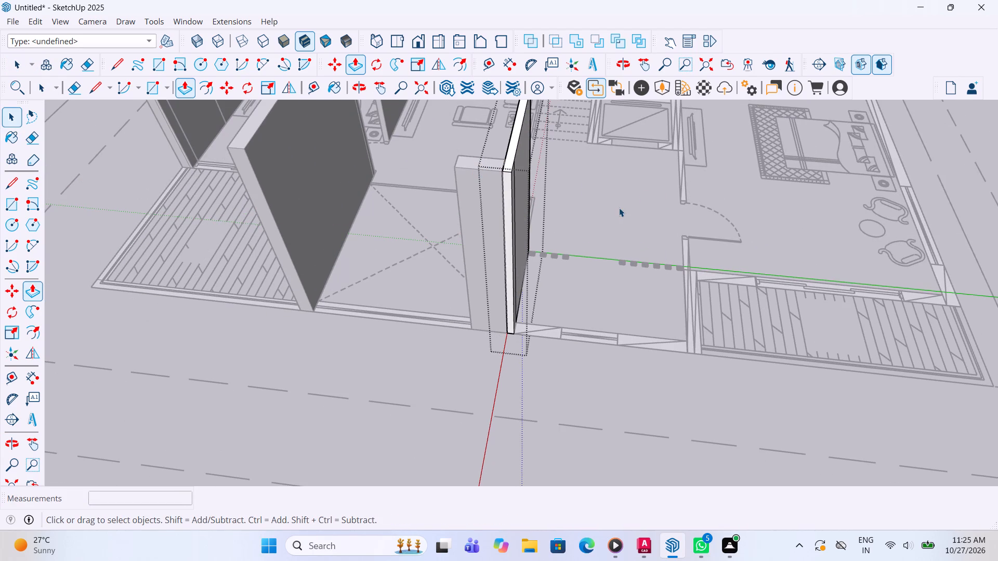
click(619, 208)
Extrude the outer-wall pier between the short wall and the adjoining window opening to 11' high.
scroll(548, 356, up, 8)
double_click(543, 321)
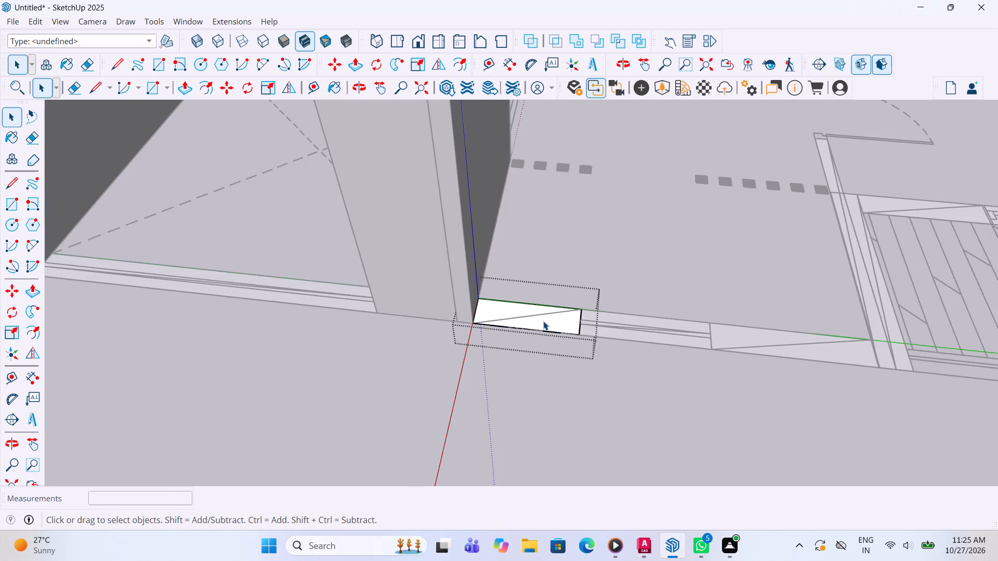
key(p)
click(559, 322)
scroll(559, 282, down, 12)
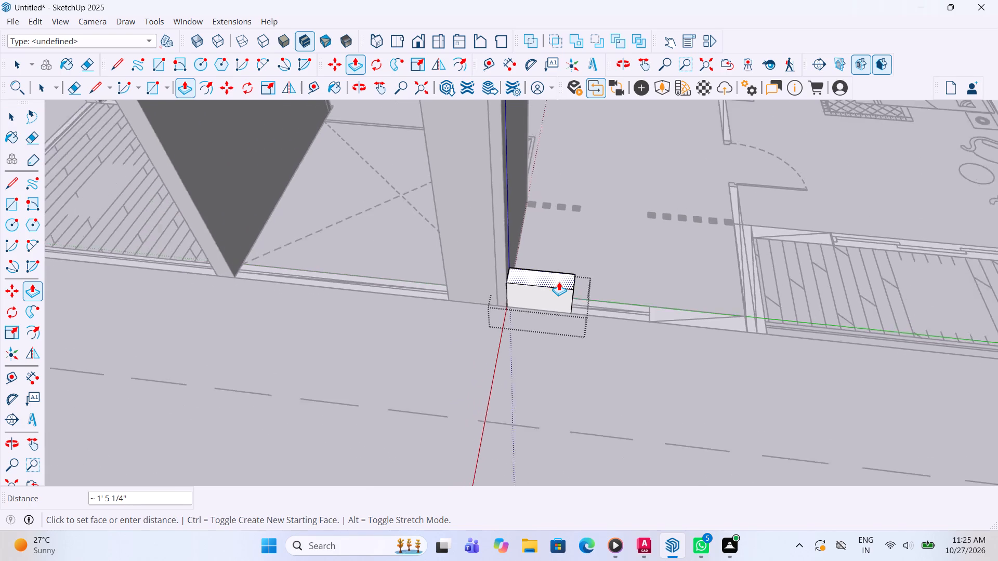
scroll(559, 282, down, 5)
click(513, 163)
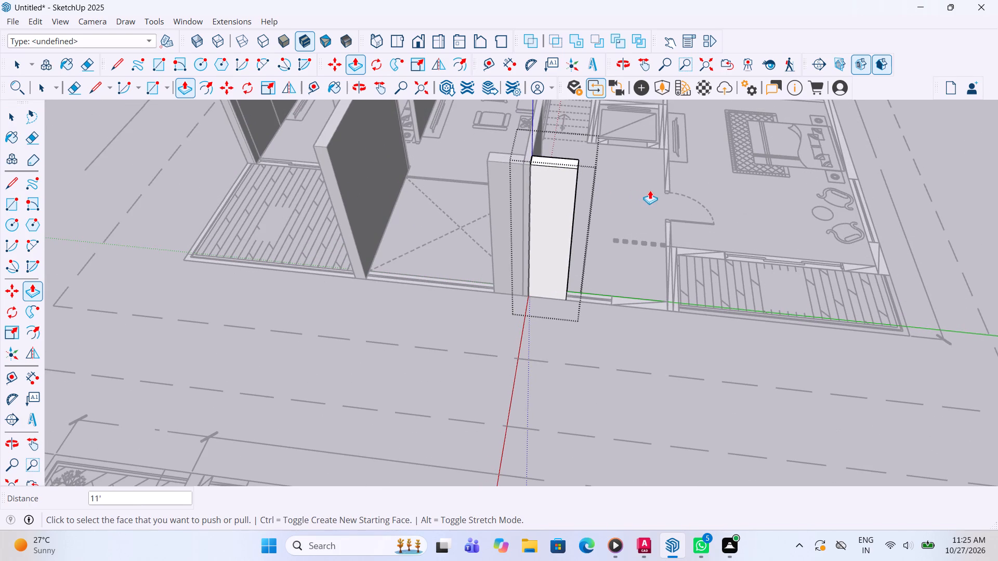
Extrude the grouped window-opening strip beside the raised outer-wall pier up to the neighbouring walls' top and leave the group.
key(space)
click(651, 190)
scroll(619, 325, up, 12)
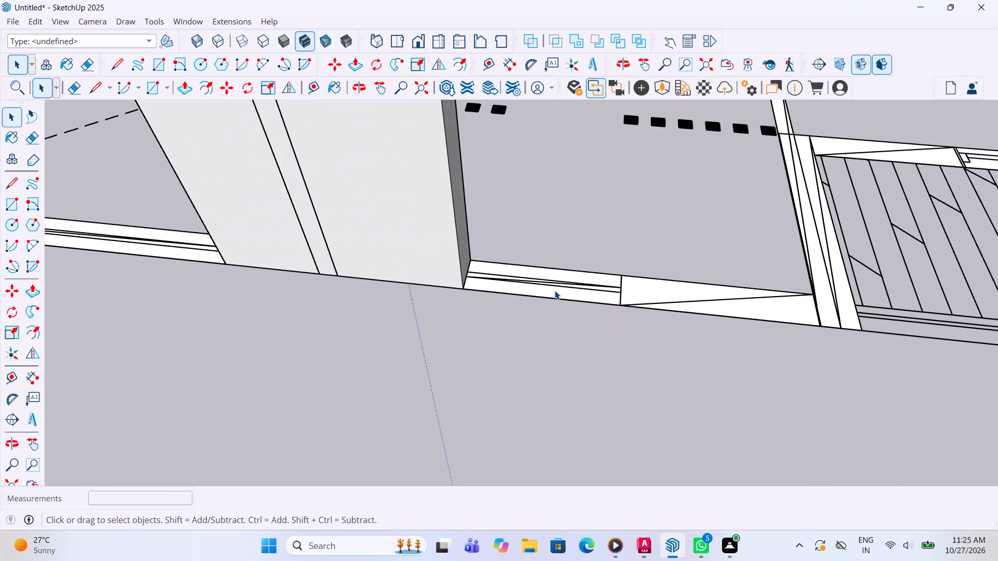
double_click(554, 288)
key(p)
click(559, 282)
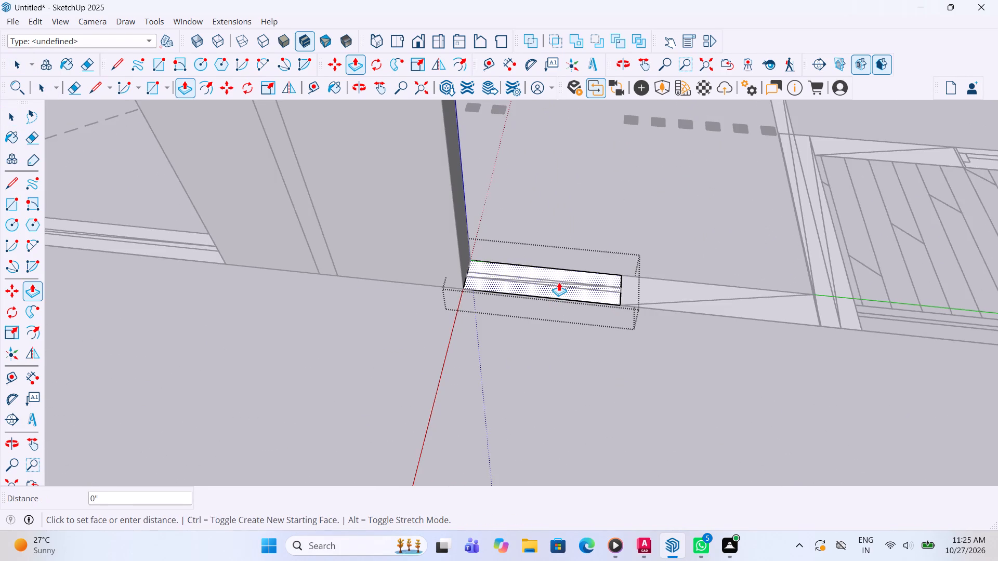
scroll(561, 274, down, 15)
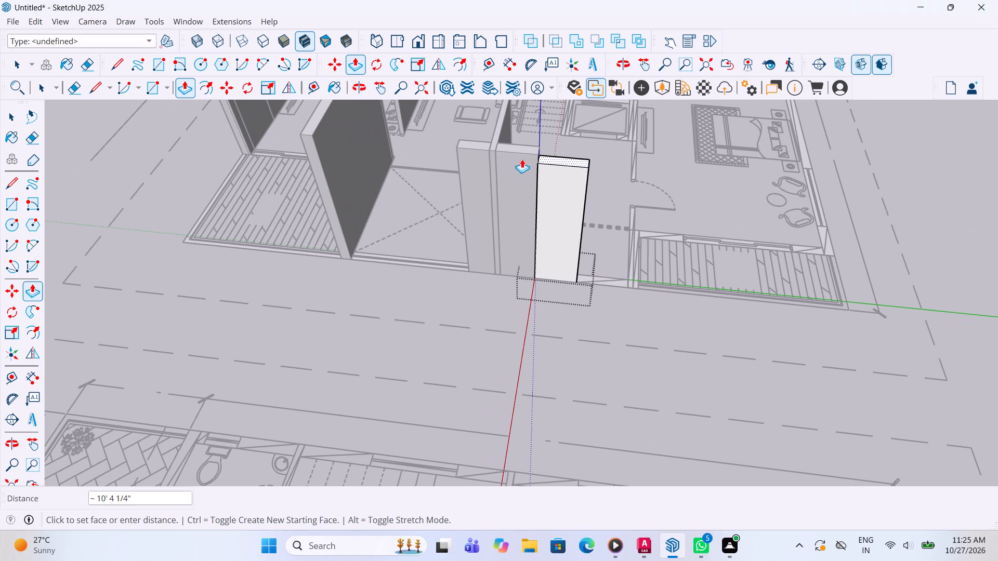
click(515, 151)
key(space)
click(941, 146)
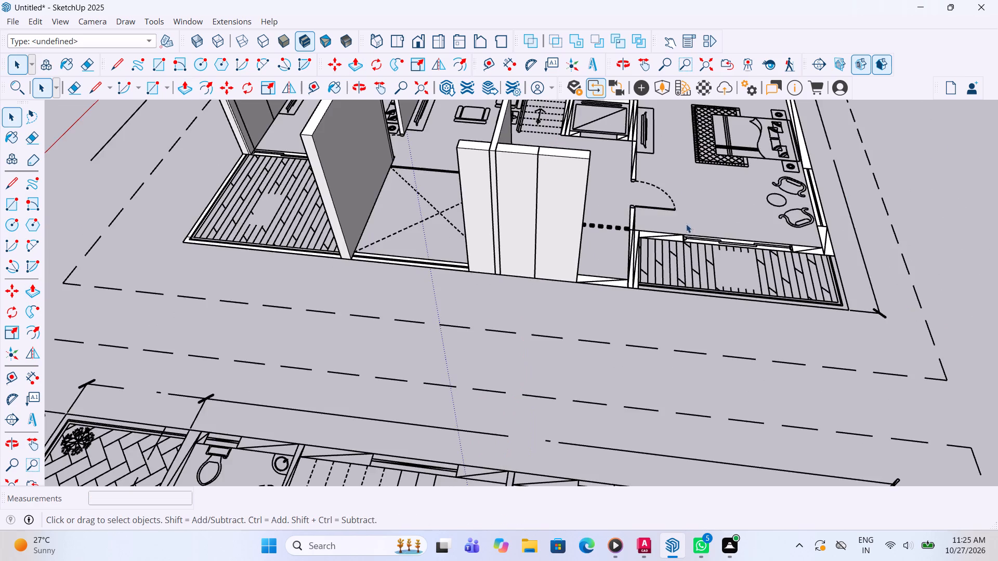
Extrude the outer-wall segment between that window opening and the bedroom balcony to 11' high and leave the group.
scroll(618, 246, up, 4)
scroll(566, 294, up, 6)
double_click(566, 294)
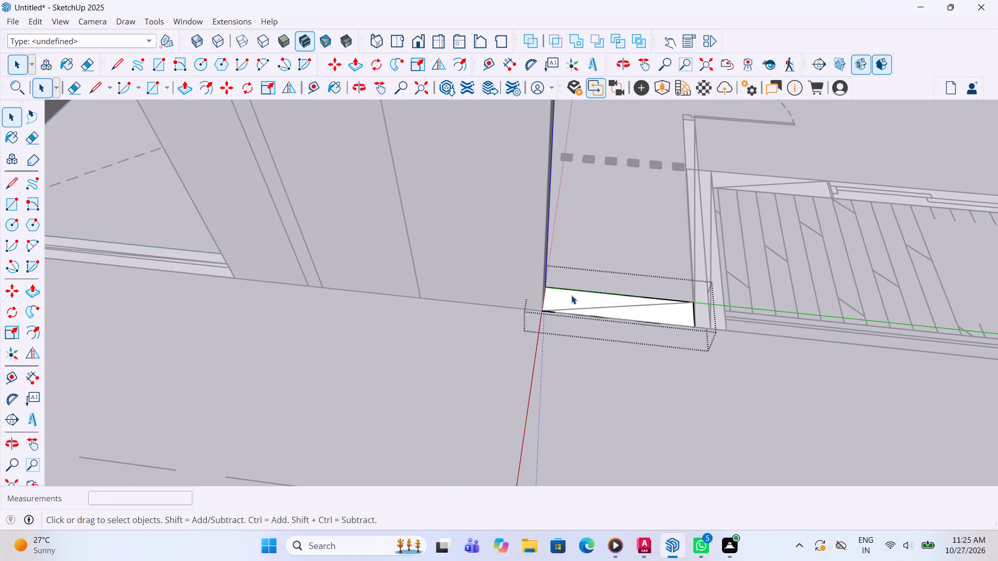
key(p)
click(573, 298)
scroll(573, 253, down, 11)
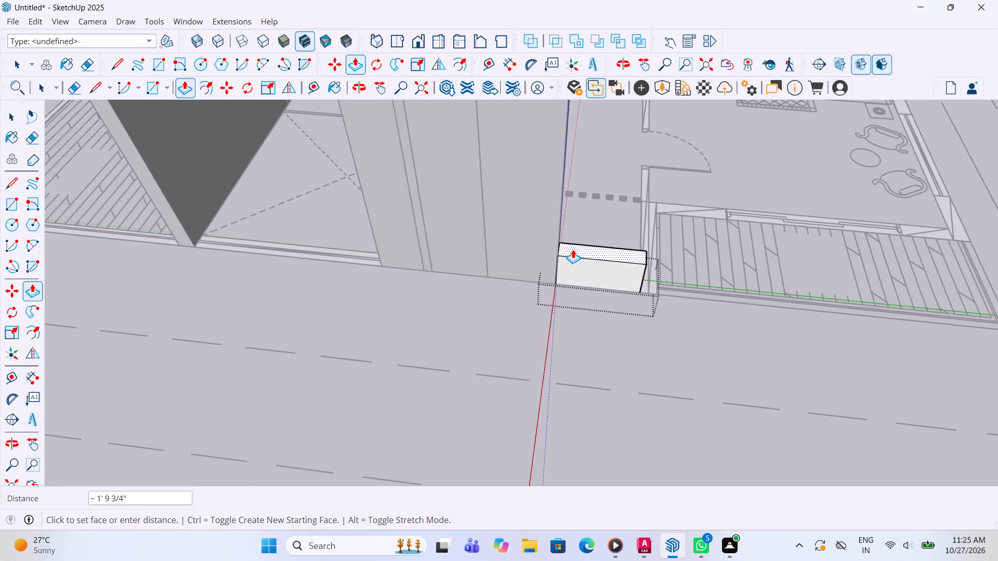
scroll(573, 249, down, 8)
click(533, 127)
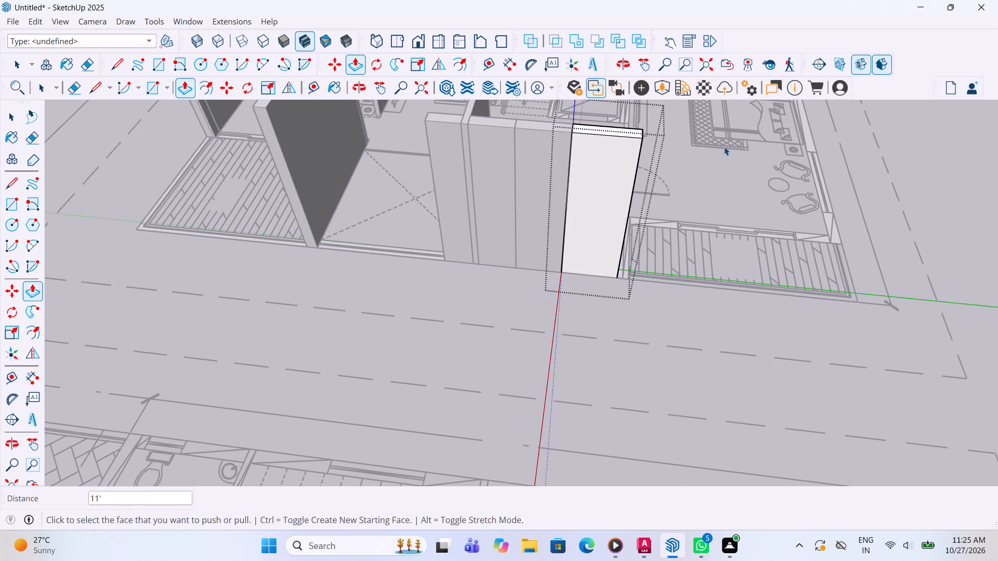
key(space)
click(921, 162)
Extrude the wall running inward along the near end of the bedroom balcony to 11' high and leave the group.
scroll(380, 324, down, 5)
scroll(523, 270, up, 9)
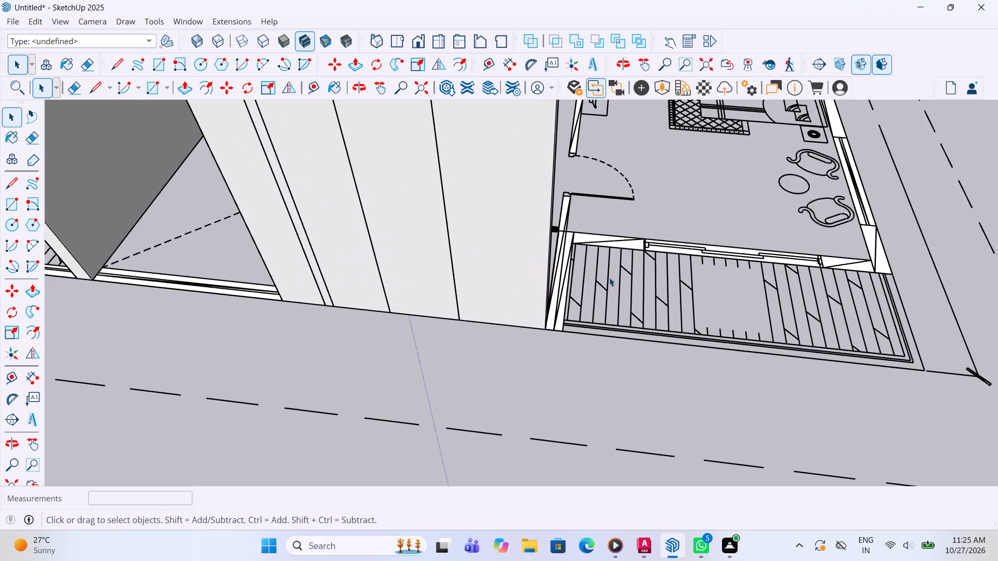
scroll(609, 277, up, 4)
middle_drag(555, 295, 455, 312)
scroll(484, 319, up, 4)
double_click(477, 343)
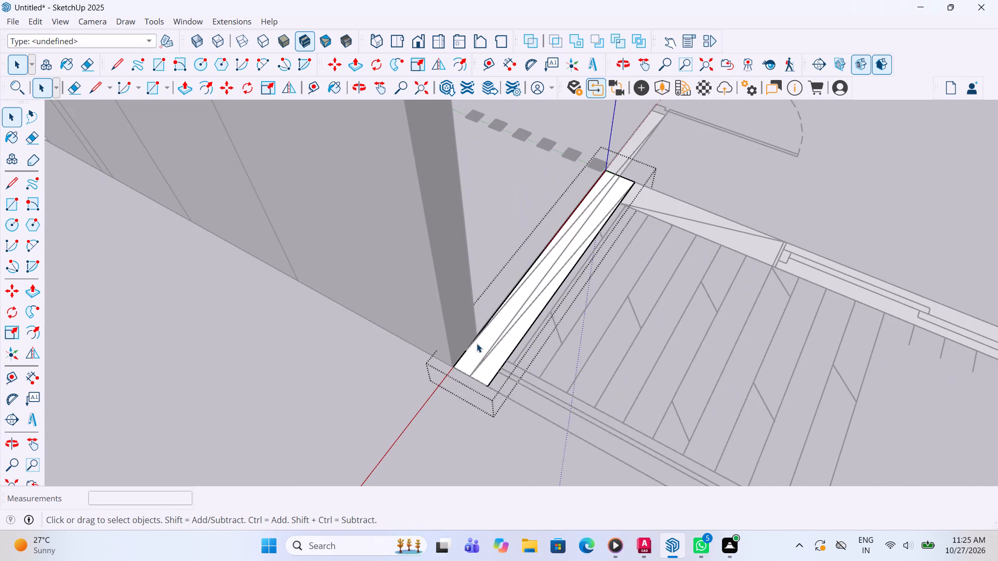
key(p)
click(481, 342)
scroll(494, 285, down, 4)
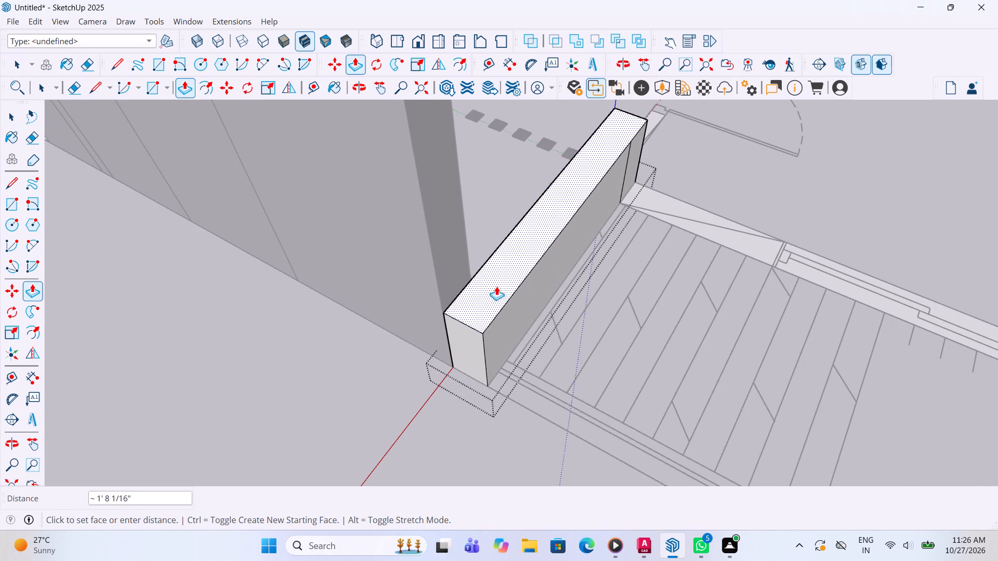
scroll(496, 286, down, 16)
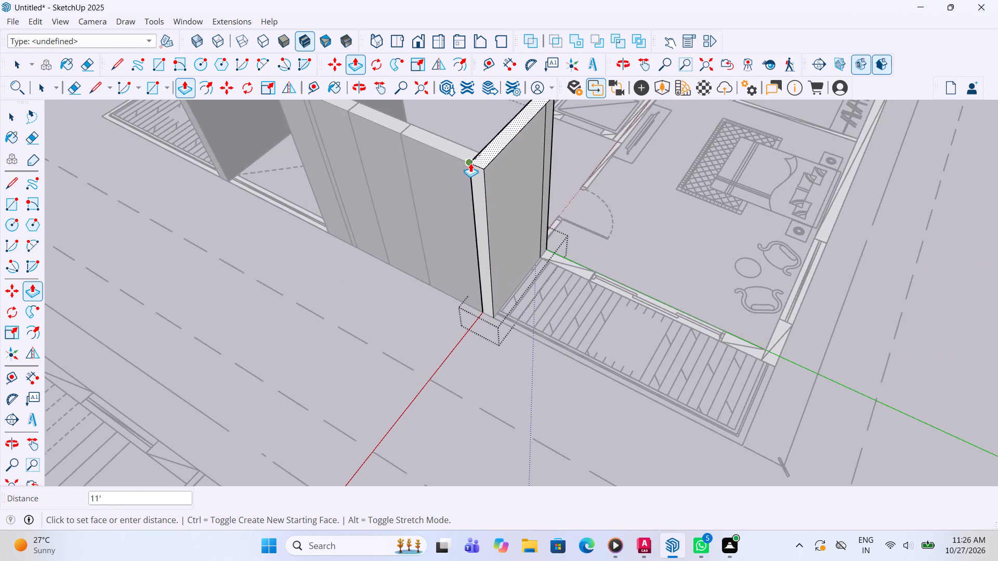
click(470, 163)
key(space)
click(870, 290)
Extrude the short pier between the balcony's end wall and the bedroom's sliding door opening to 11' high and leave the group.
middle_drag(851, 295, 607, 281)
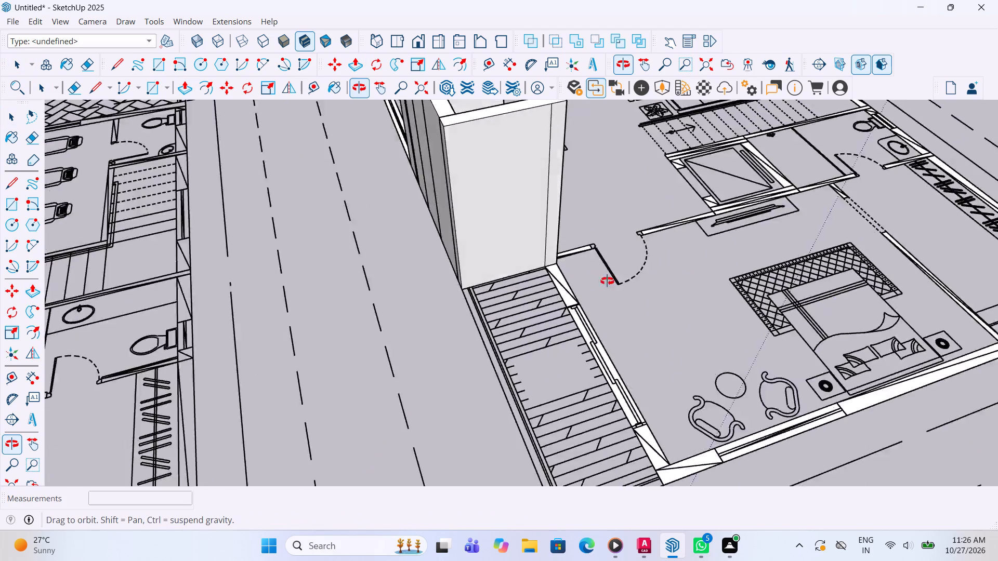
middle_drag(607, 281, 482, 342)
scroll(542, 309, up, 4)
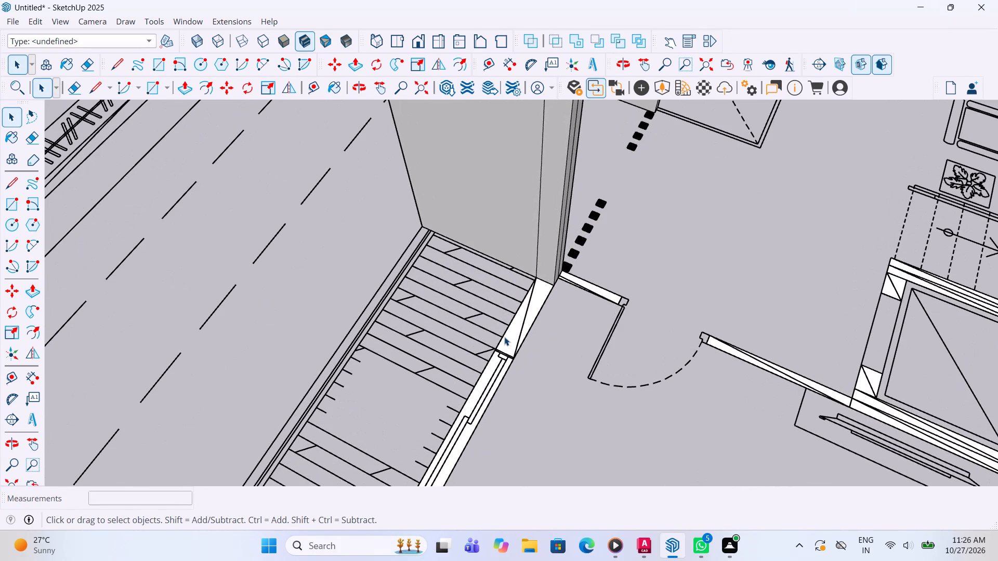
double_click(505, 340)
key(p)
click(515, 338)
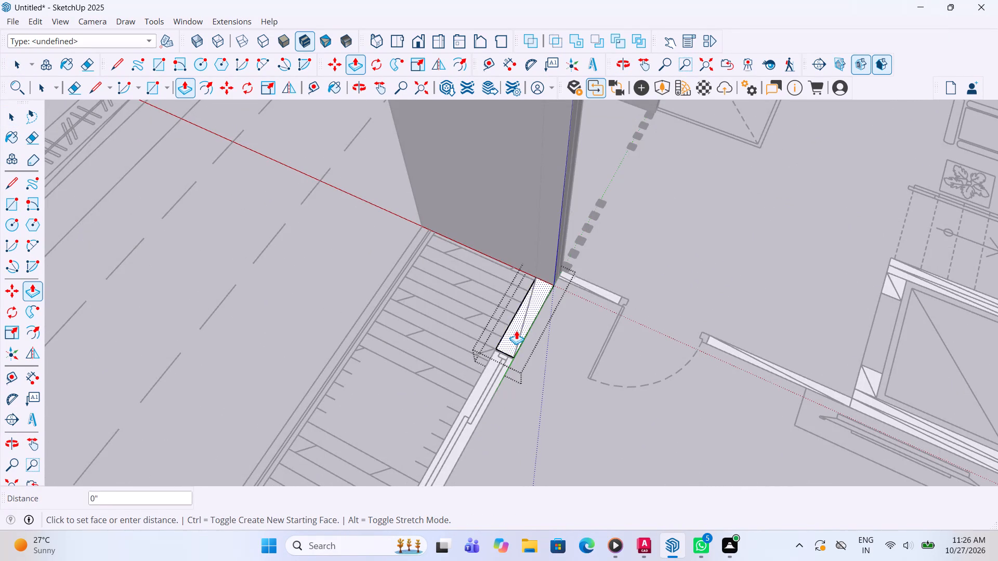
scroll(519, 325, down, 6)
click(553, 185)
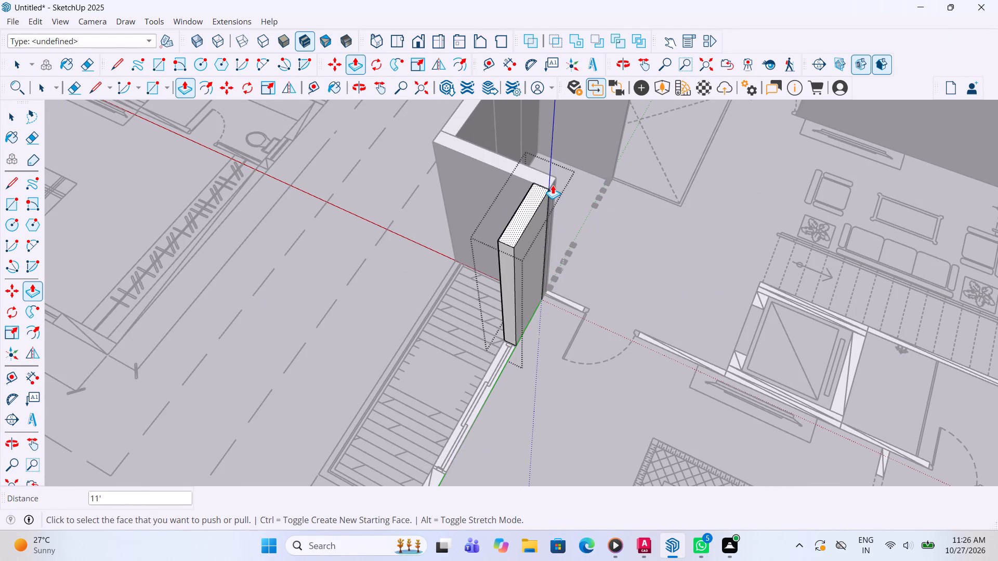
key(space)
click(637, 288)
Extrude the sliding door opening strip between bedroom and balcony up to the adjacent walls' top and leave the group.
middle_drag(569, 309, 451, 298)
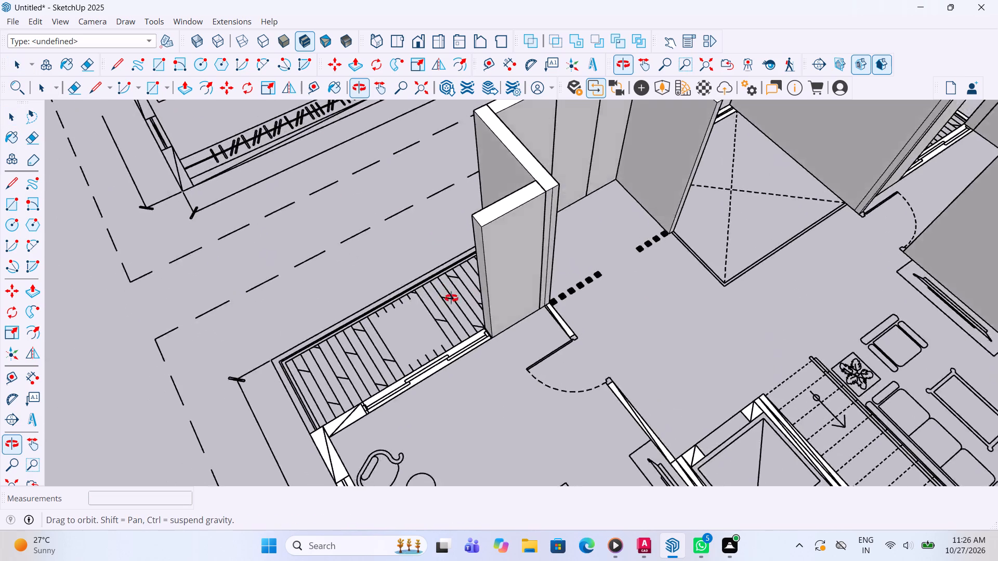
middle_drag(451, 298, 952, 284)
scroll(539, 352, down, 5)
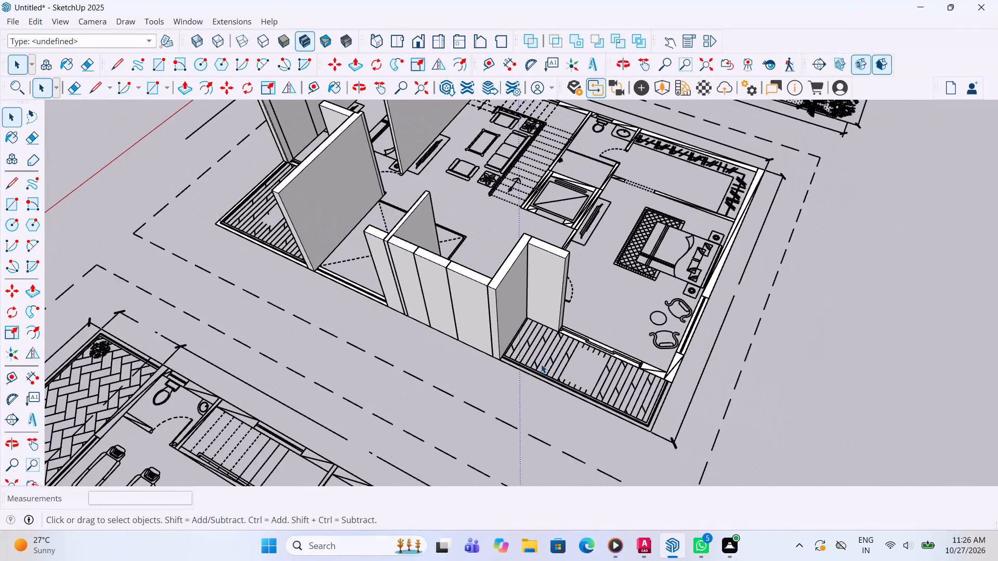
middle_drag(541, 363, 641, 356)
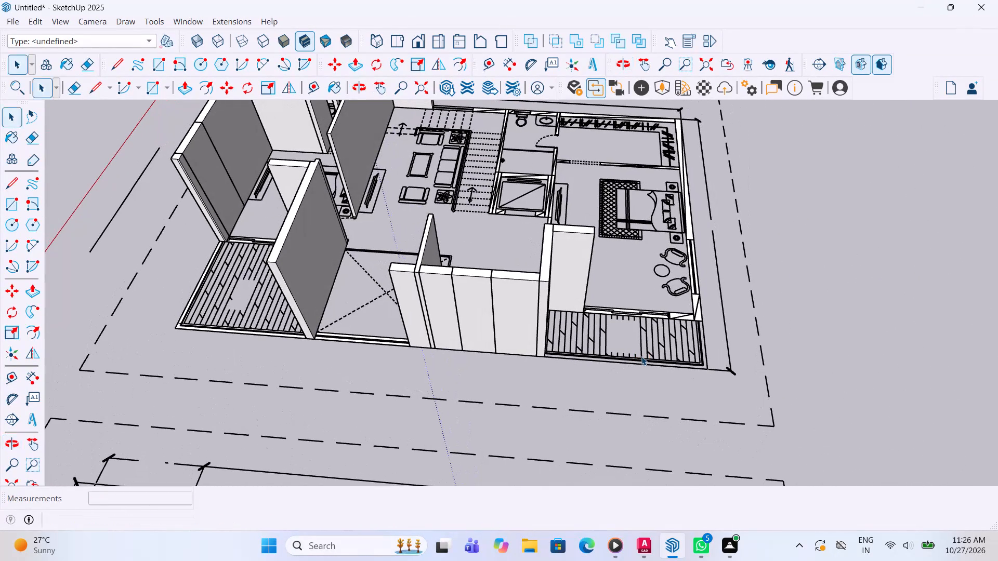
scroll(659, 299, up, 4)
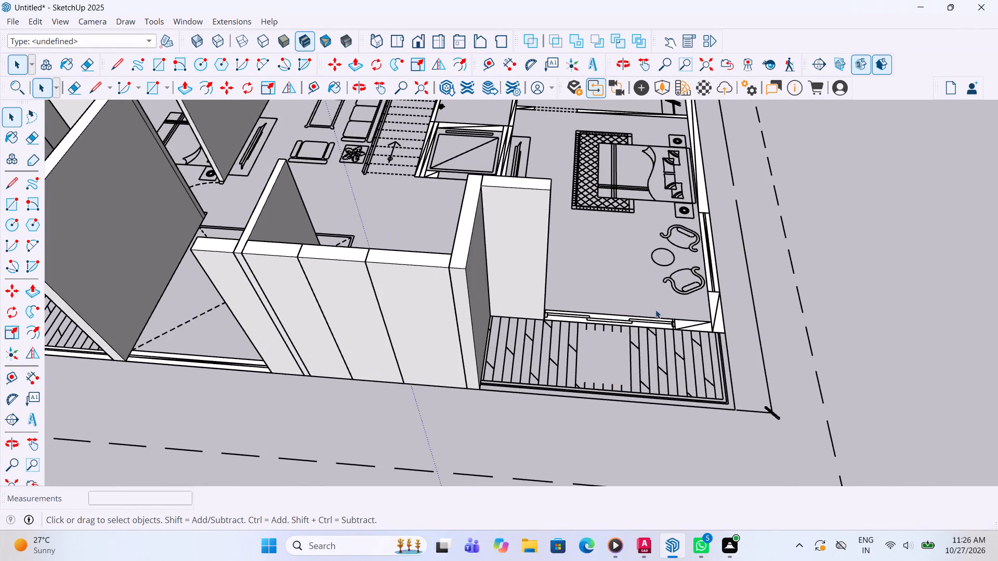
scroll(652, 315, up, 5)
click(646, 330)
click(646, 330)
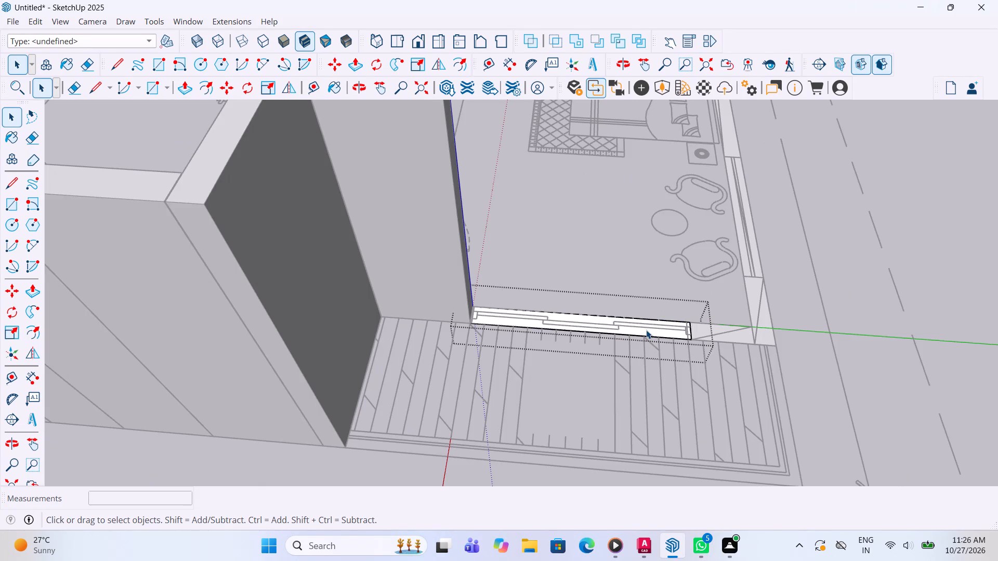
key(p)
click(647, 330)
scroll(651, 272, down, 4)
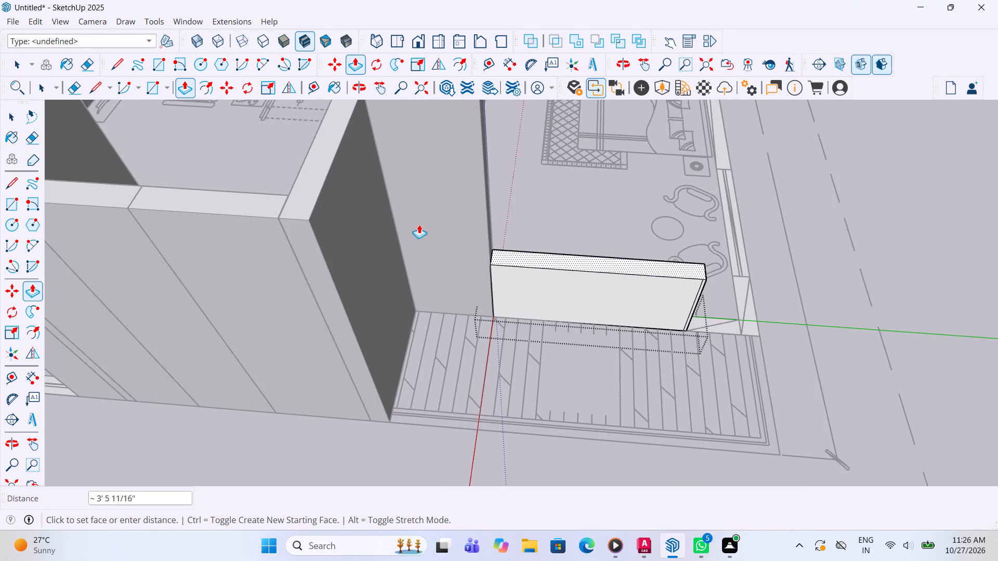
click(312, 213)
key(space)
click(964, 247)
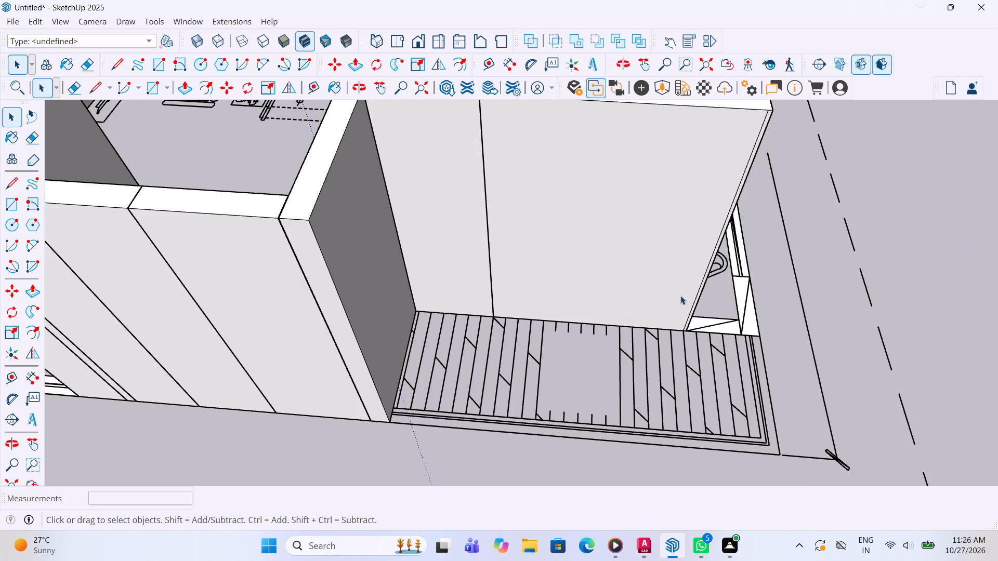
Extrude the balcony-side leg of the L-shaped corner pier beyond the sliding door opening to 11' high.
scroll(529, 304, down, 4)
middle_drag(752, 304, 657, 315)
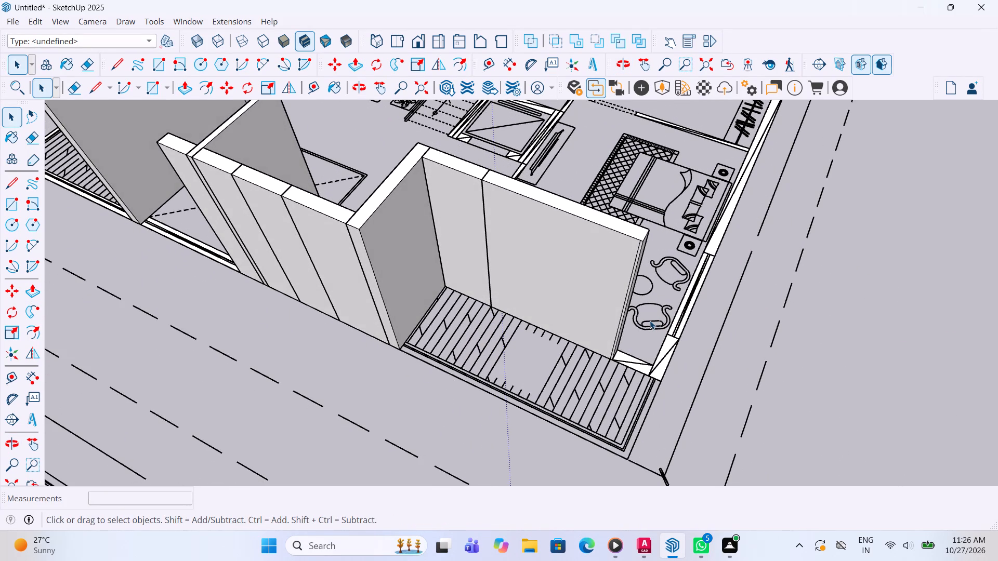
middle_drag(646, 347, 554, 352)
scroll(556, 353, up, 1)
scroll(596, 428, up, 8)
double_click(606, 406)
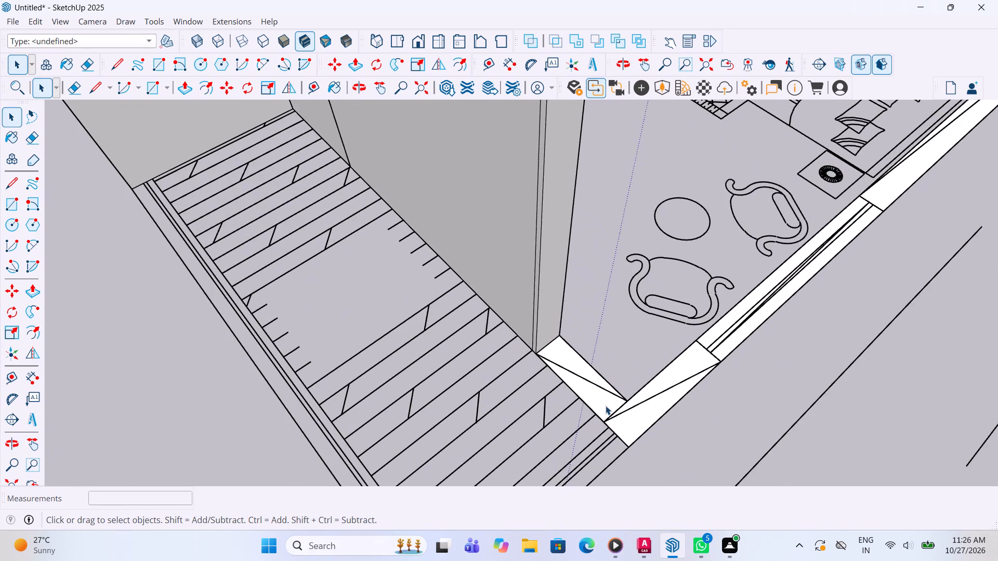
key(p)
click(612, 404)
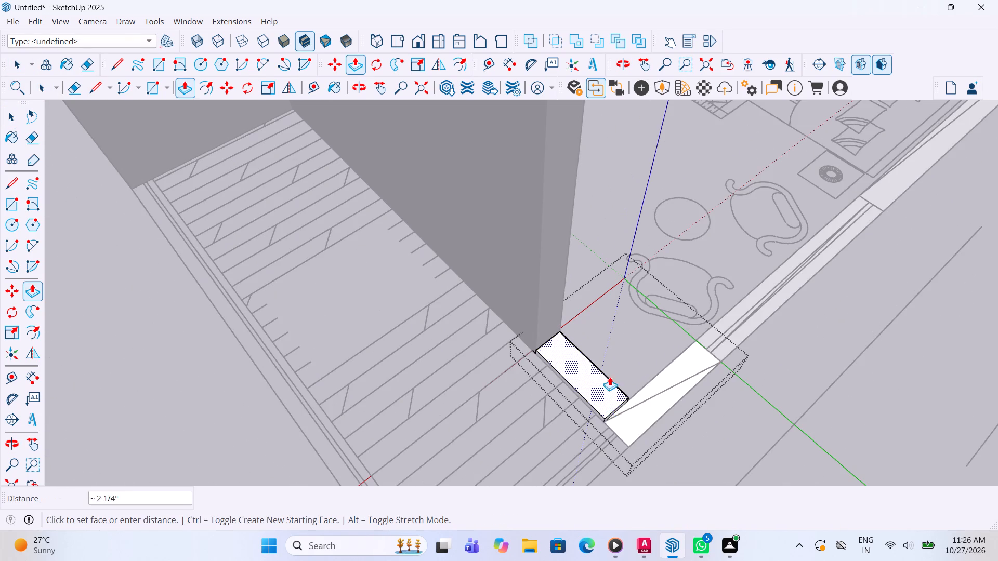
scroll(610, 368, down, 11)
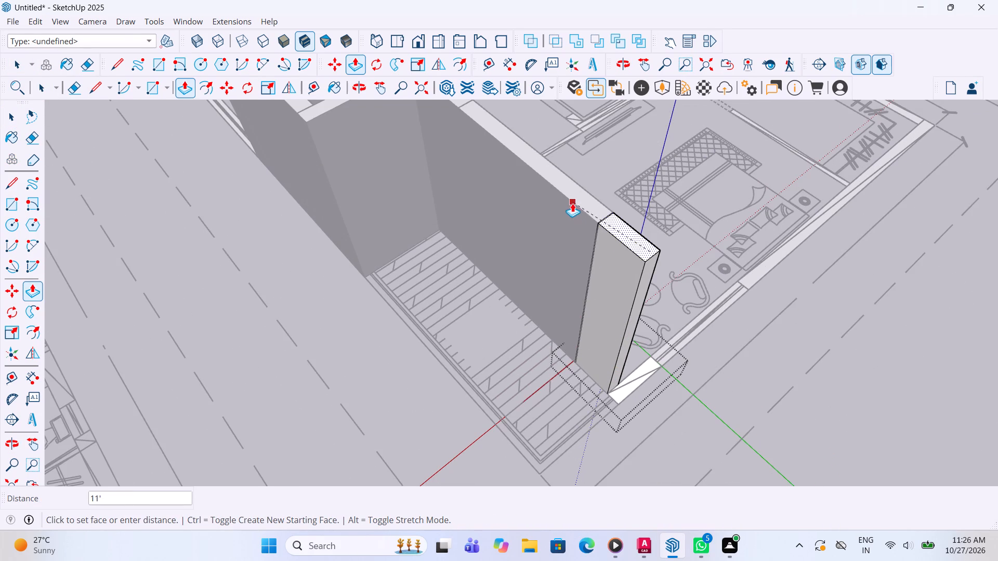
click(572, 203)
Extrude the corner pier's other leg, along the bedroom's outer wall, up to the first leg's top and leave the group.
click(627, 385)
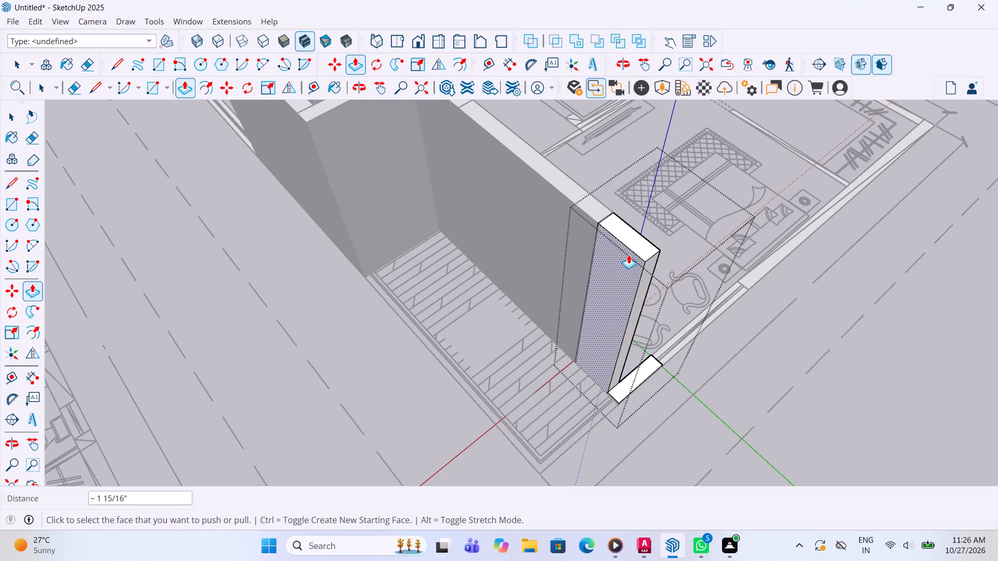
click(631, 375)
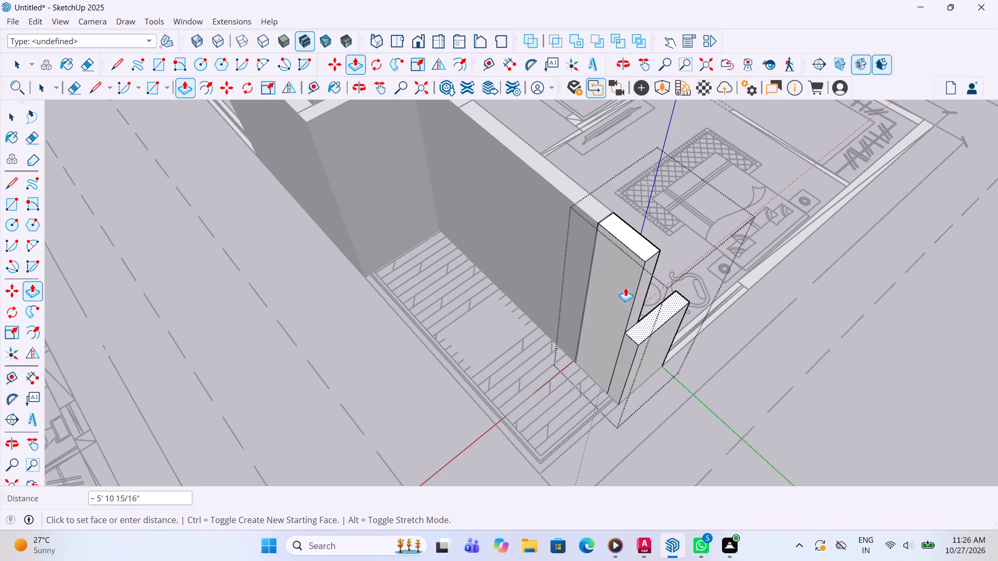
click(634, 247)
key(space)
click(819, 372)
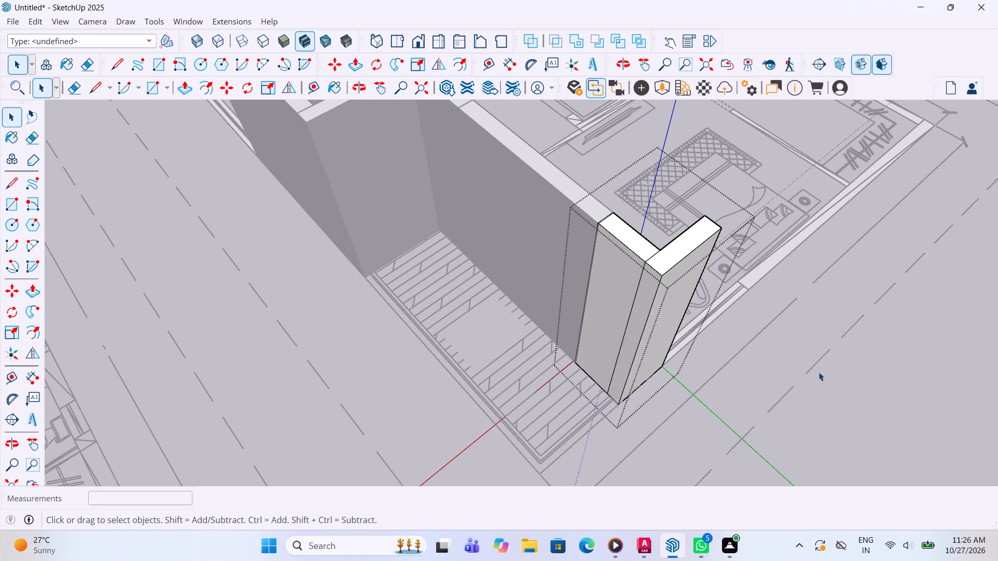
Extrude the window-opening strip in the bedroom's outer wall beside the two chairs up to the corner pier's top and leave the group.
scroll(452, 335, down, 3)
scroll(382, 340, down, 7)
middle_drag(679, 281, 547, 267)
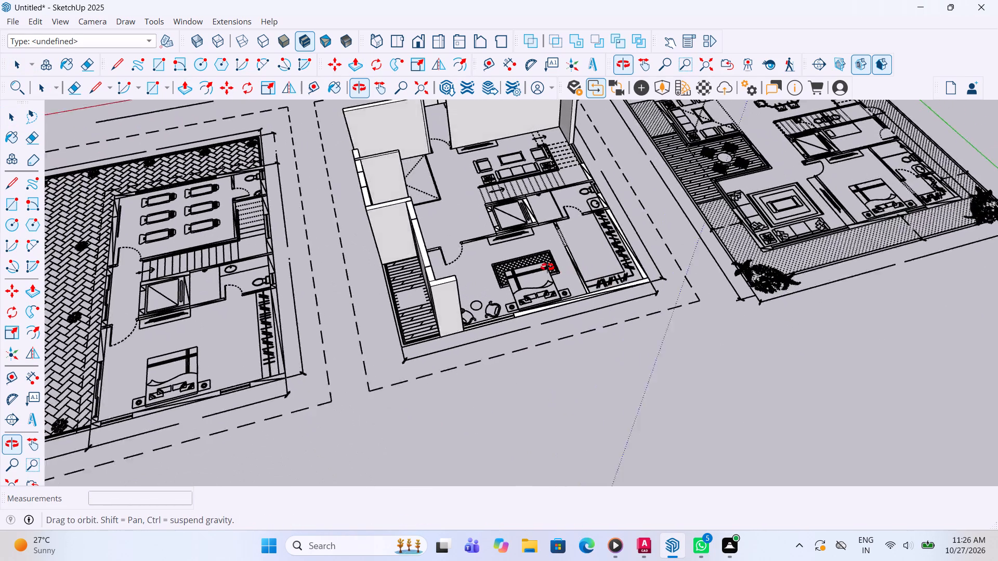
middle_drag(547, 267, 533, 267)
scroll(531, 303, up, 4)
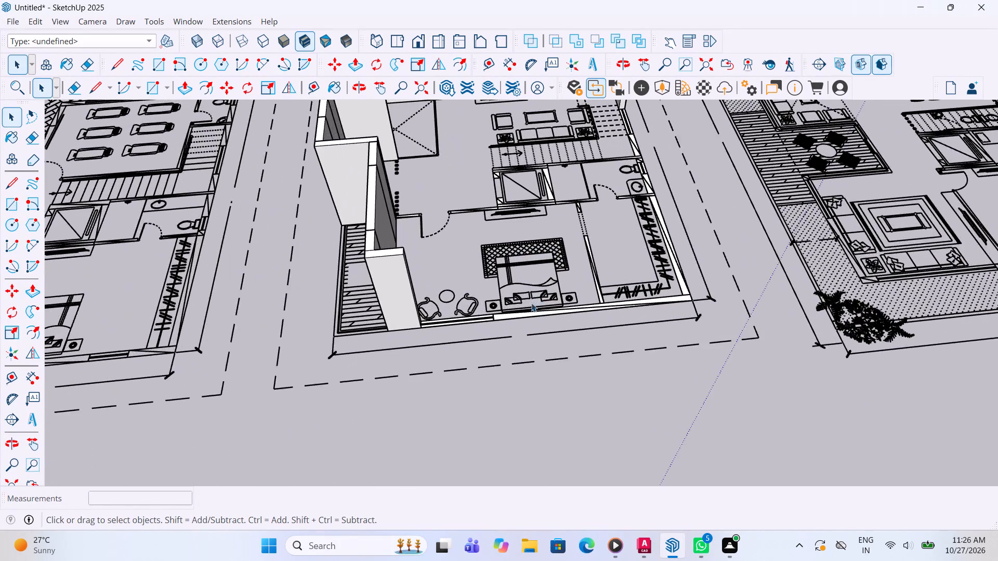
scroll(445, 315, up, 12)
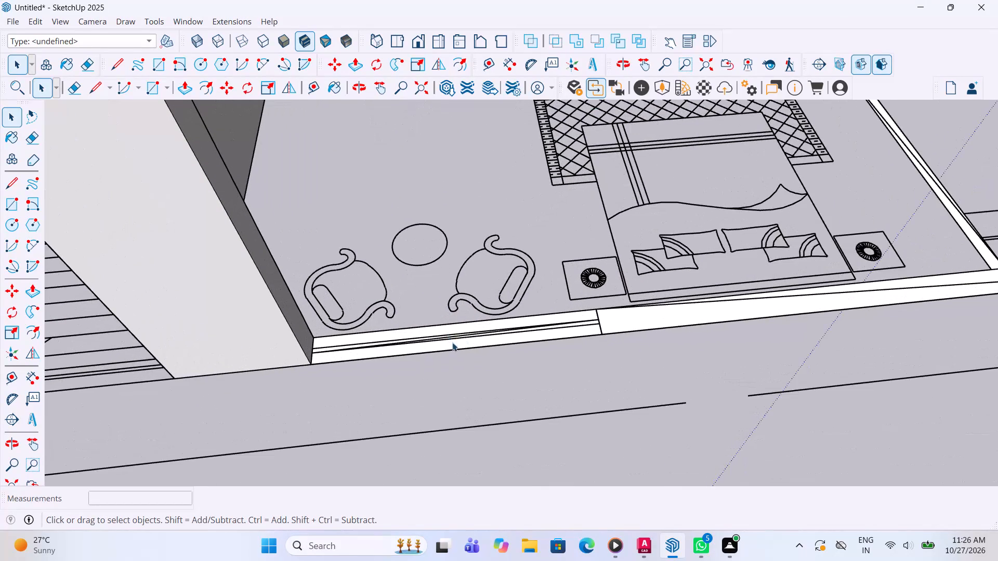
double_click(452, 342)
key(p)
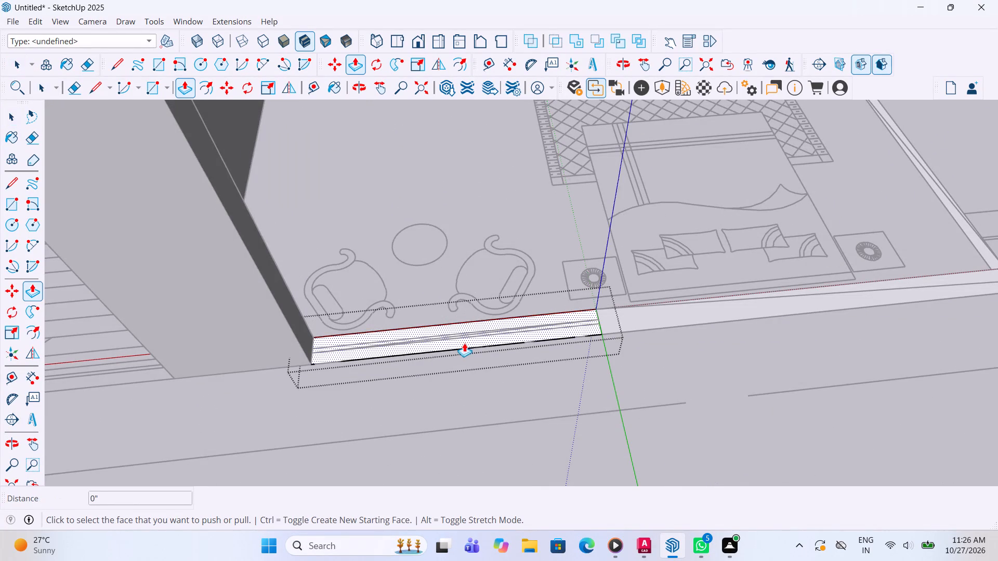
click(462, 331)
scroll(467, 290, down, 6)
scroll(410, 260, down, 5)
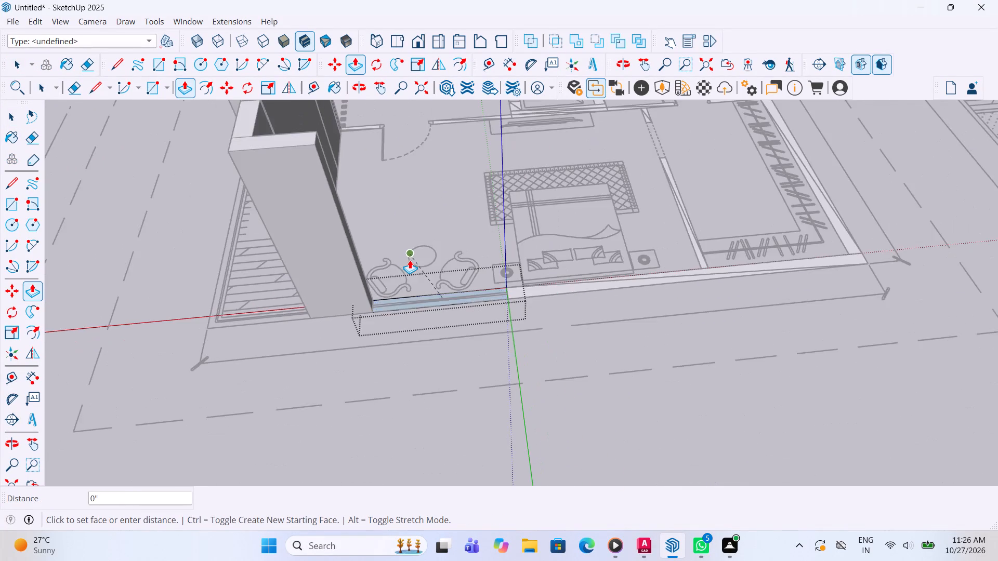
scroll(411, 256, down, 3)
click(316, 178)
key(space)
click(404, 394)
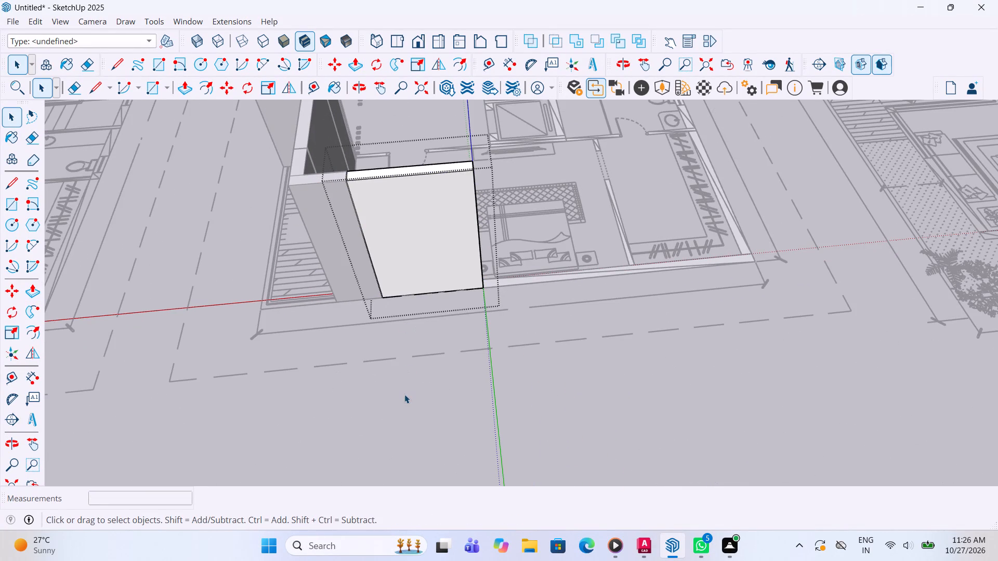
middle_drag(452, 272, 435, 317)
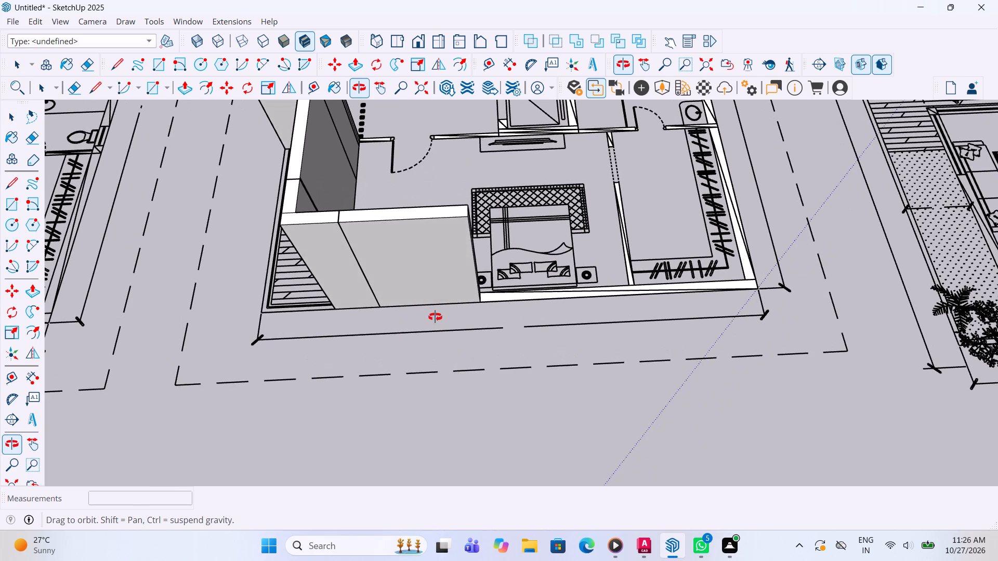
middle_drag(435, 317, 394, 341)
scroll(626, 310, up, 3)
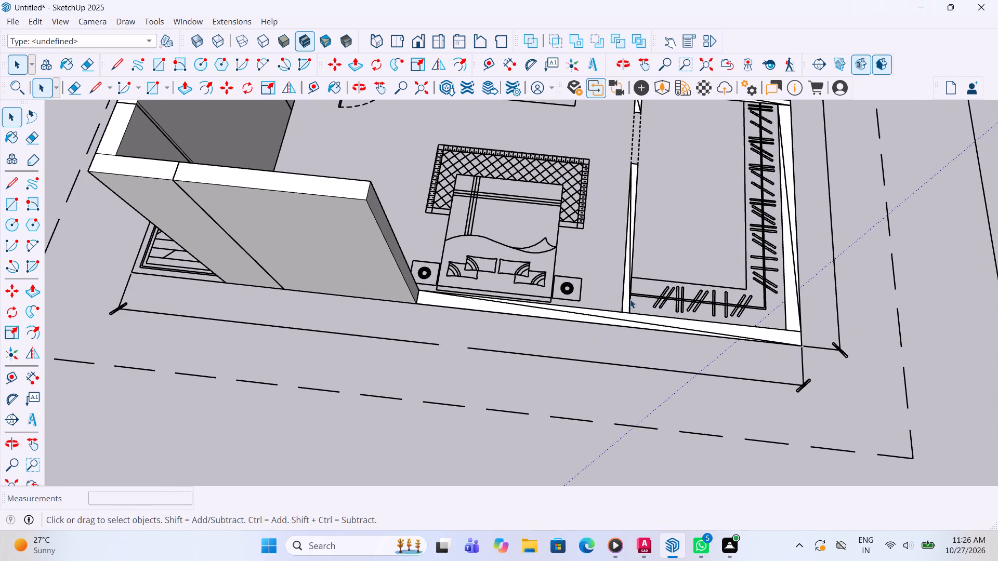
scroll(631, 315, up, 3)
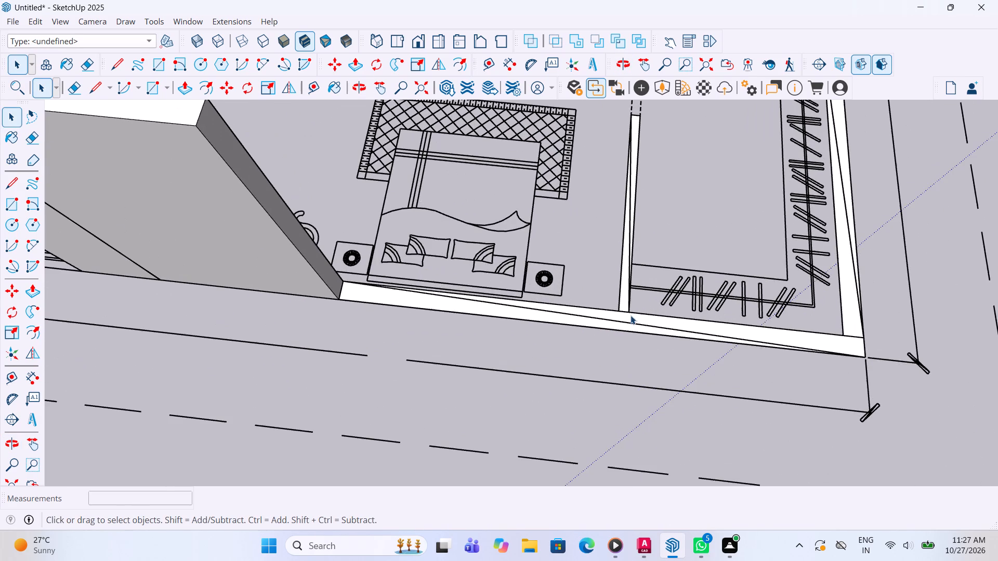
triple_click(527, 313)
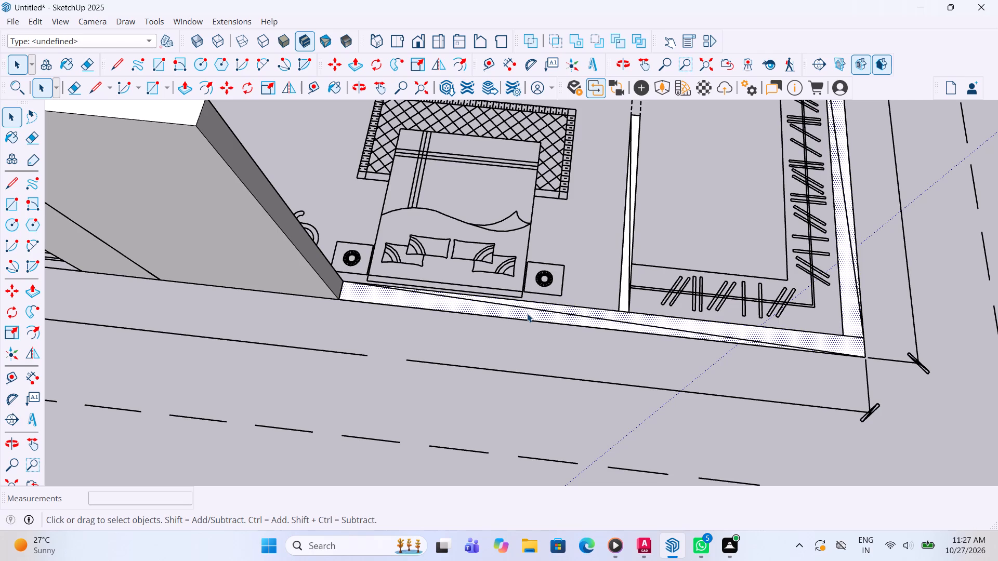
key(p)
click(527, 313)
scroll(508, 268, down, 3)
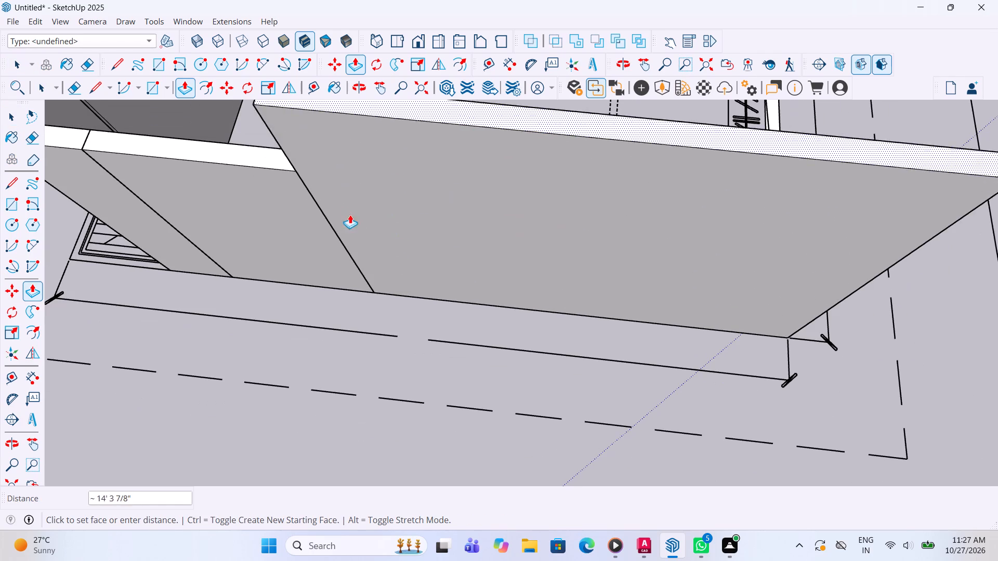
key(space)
Group the outer wall strip behind the bed, extrude it up to the adjacent window-opening wall's top and leave the group.
click(471, 295)
right_drag(471, 295, 471, 299)
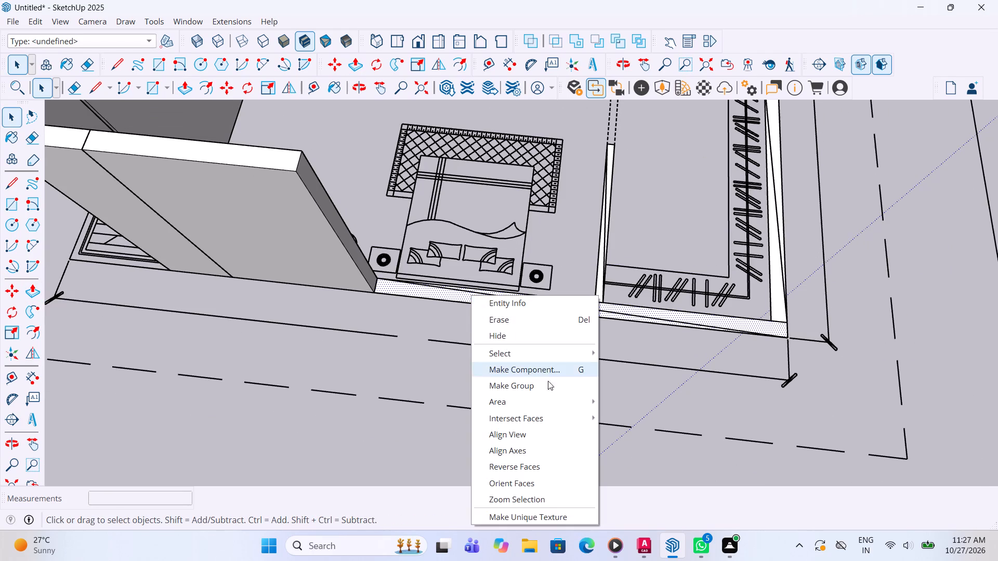
click(555, 388)
double_click(460, 291)
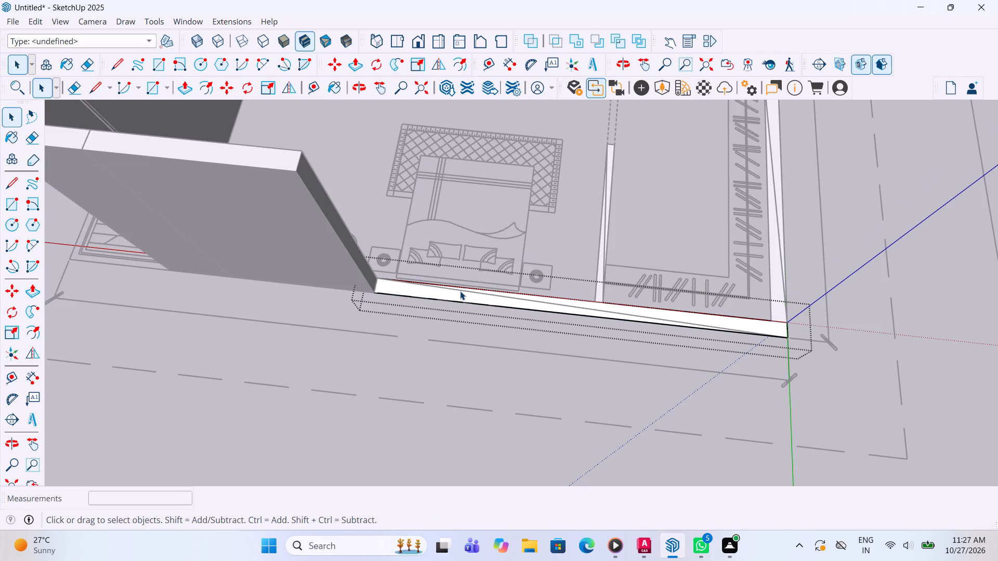
key(p)
click(460, 290)
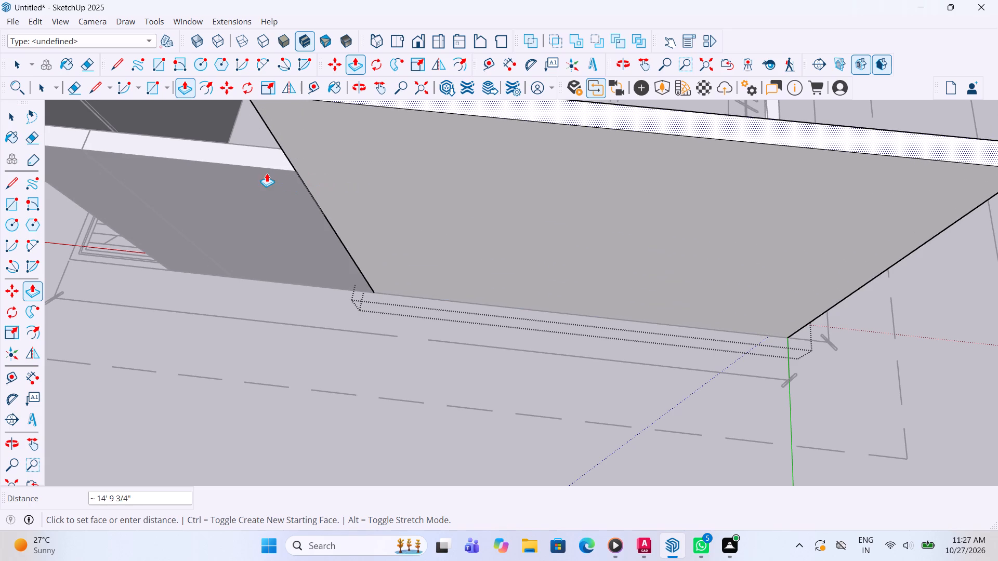
click(274, 167)
key(space)
click(428, 394)
Group the outer wall strip running along the dressing room's wardrobe, from the corner to the bathroom partition.
scroll(427, 339, down, 4)
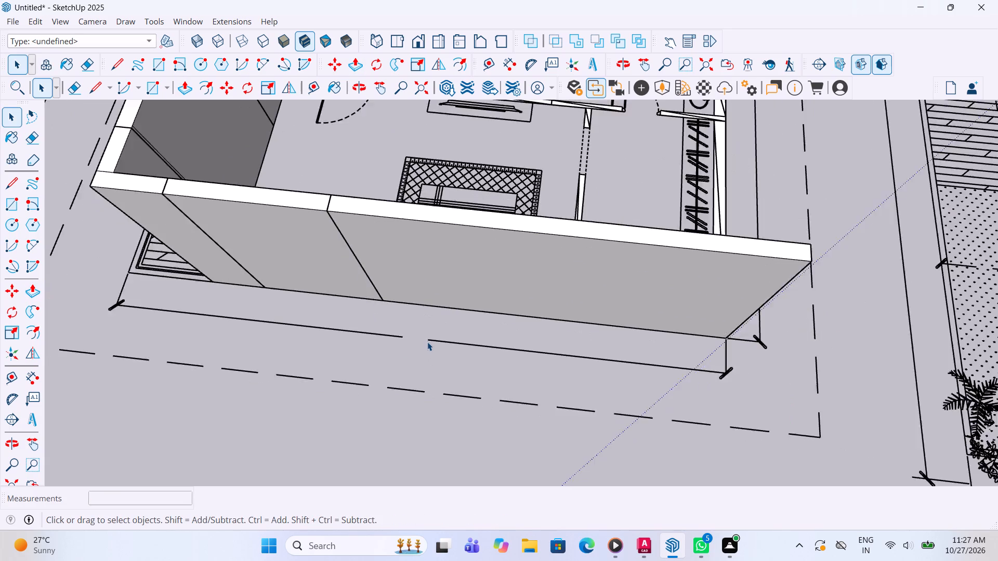
scroll(427, 342, down, 7)
middle_drag(885, 285, 568, 264)
scroll(565, 306, up, 4)
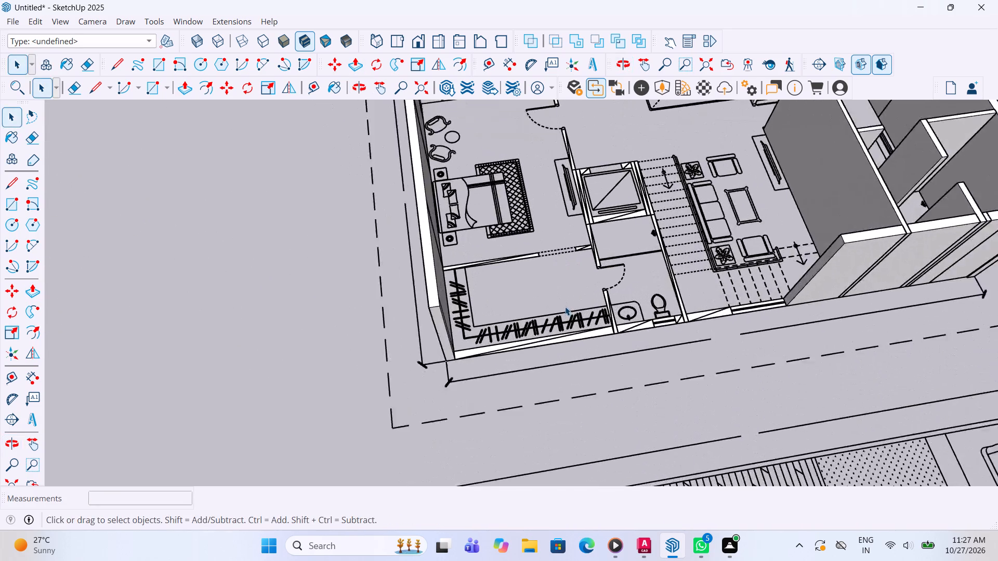
scroll(521, 345, up, 4)
click(435, 365)
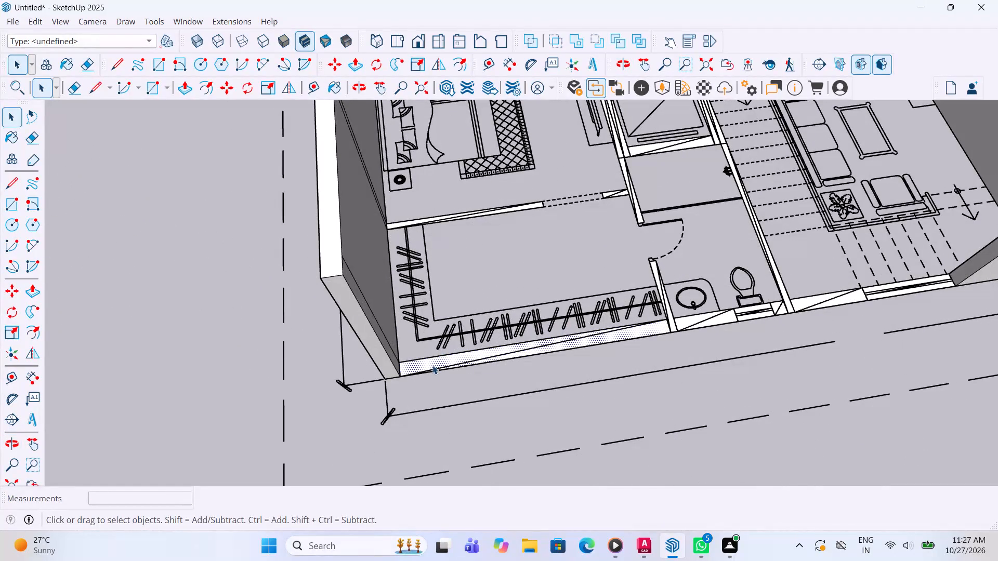
right_click(432, 365)
click(495, 226)
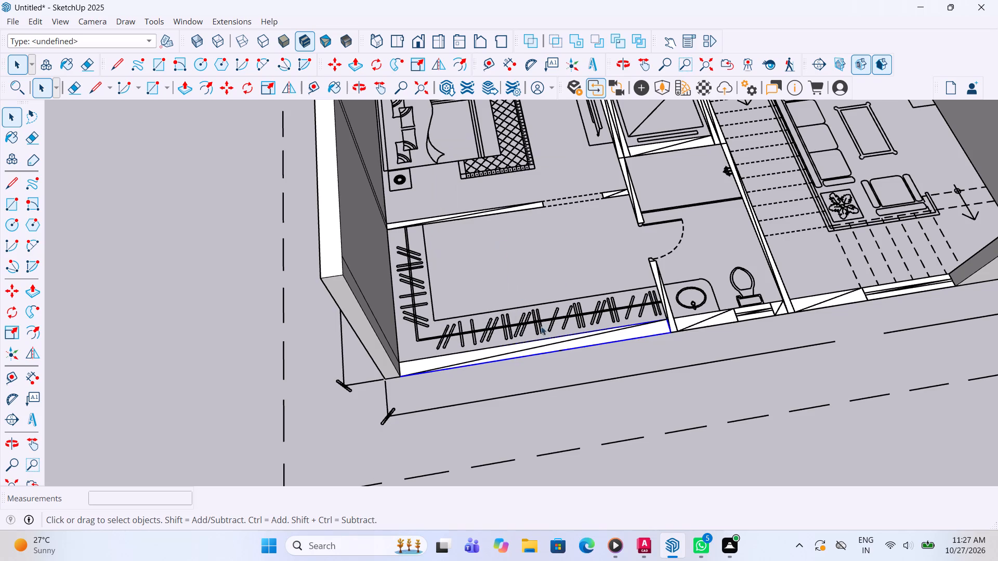
Make separate groups of the bathroom's three outer-wall pieces: the basin-side strip, the window opening behind the toilet and the short end pier.
click(690, 313)
click(690, 319)
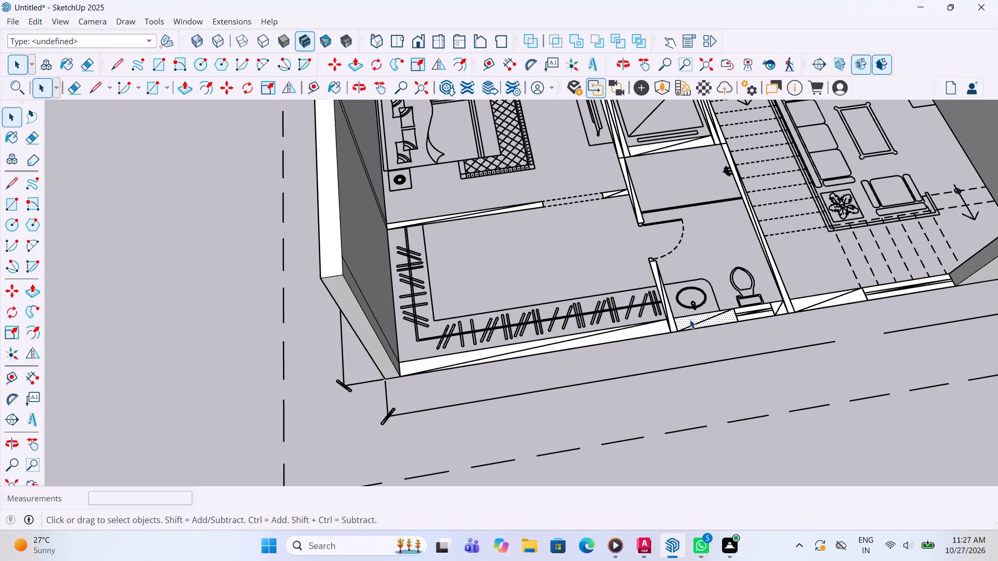
right_click(690, 319)
click(735, 409)
scroll(758, 323, up, 4)
click(754, 300)
right_click(754, 300)
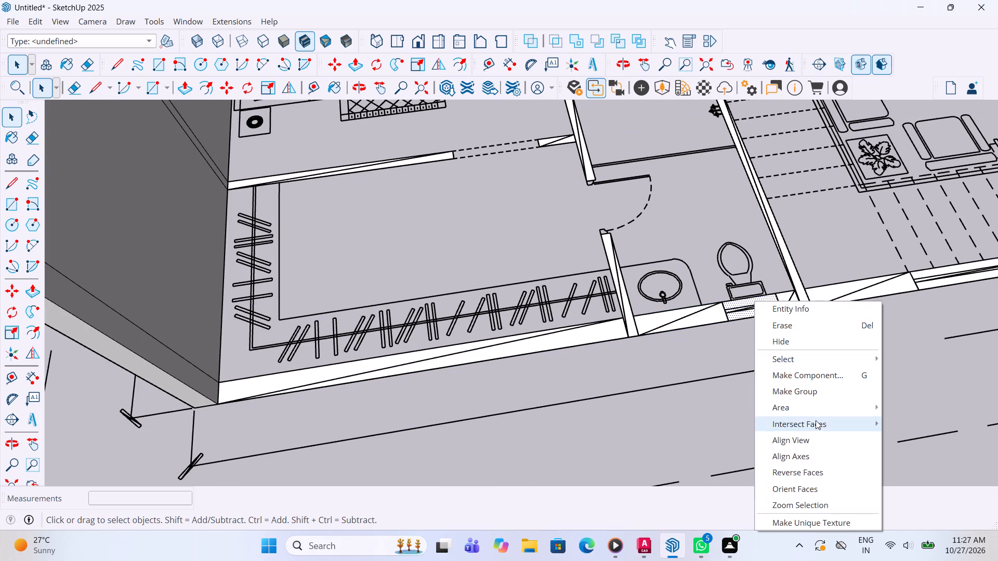
click(817, 389)
double_click(782, 299)
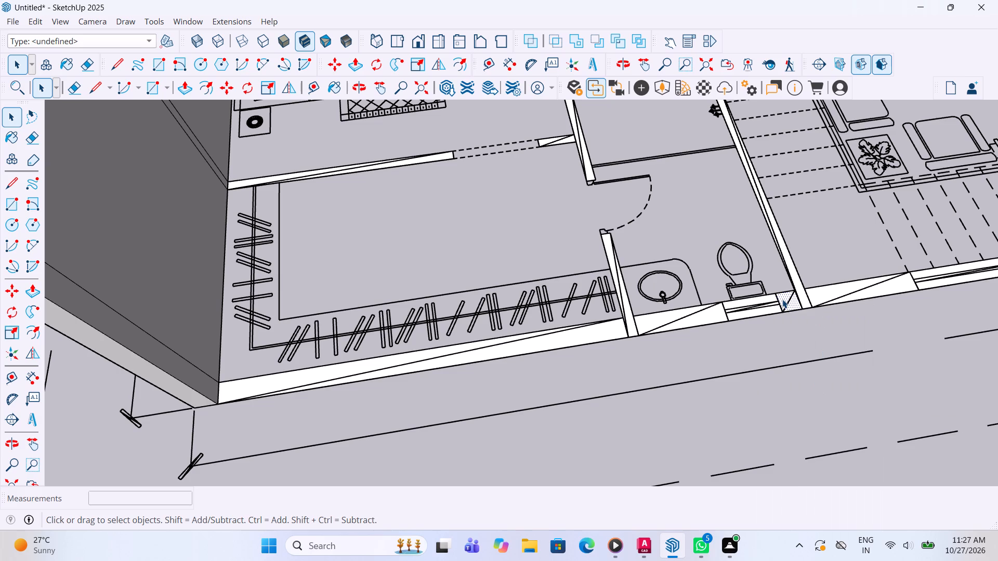
right_click(782, 299)
double_click(825, 422)
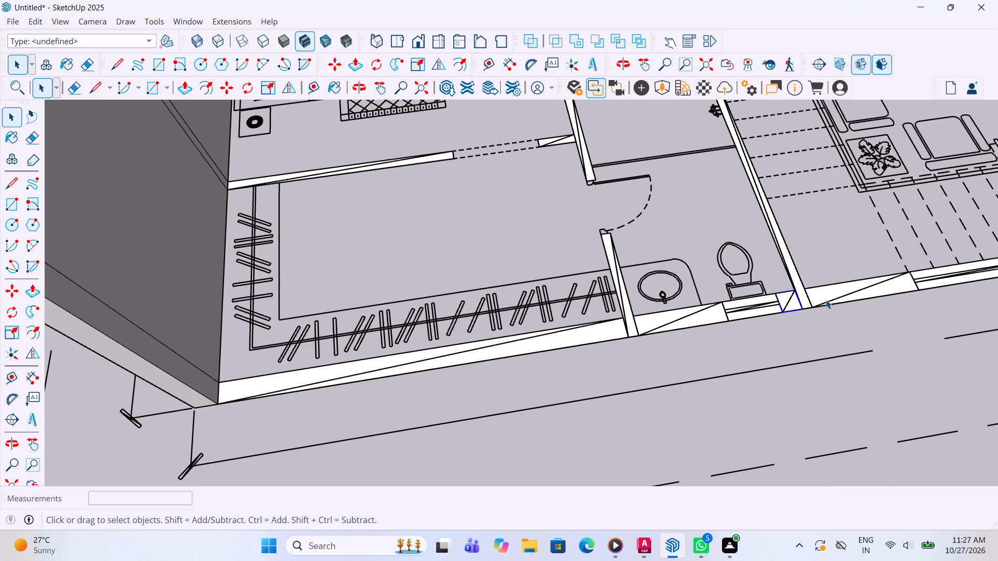
Group the outer wall strip beside the staircase, between the bathroom partition and the stair-side window opening.
click(820, 291)
right_click(820, 291)
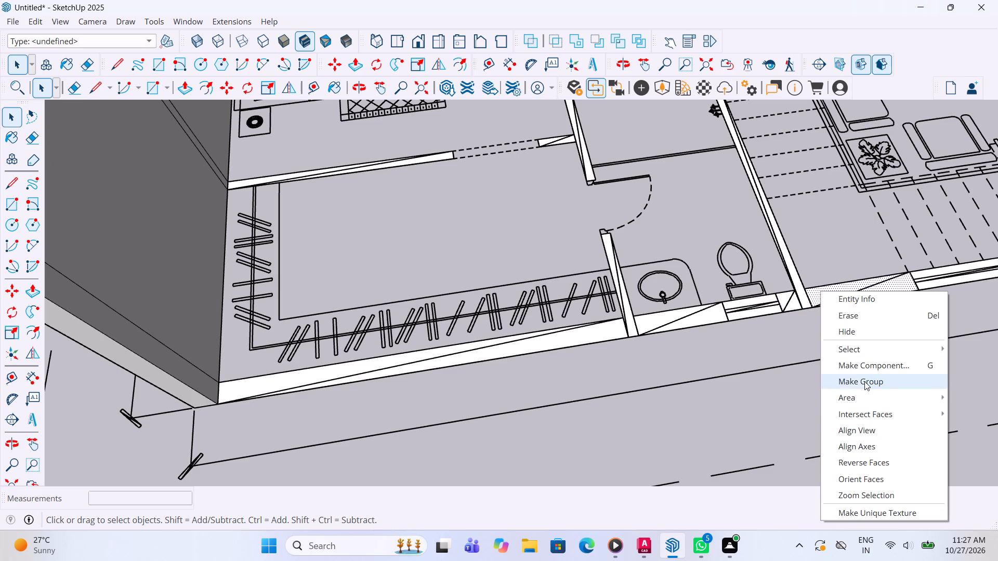
click(864, 381)
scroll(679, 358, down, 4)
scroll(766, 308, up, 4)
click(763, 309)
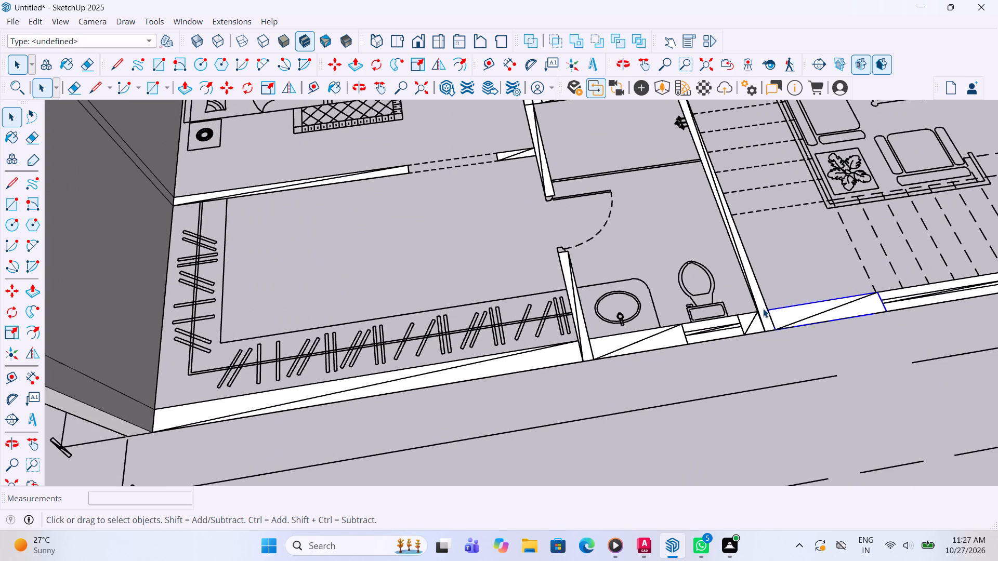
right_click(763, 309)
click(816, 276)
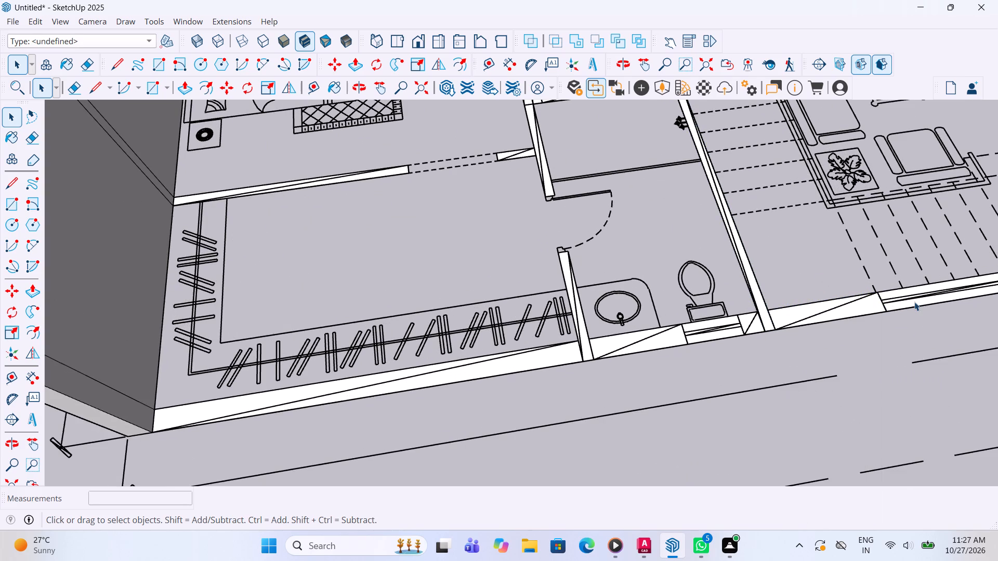
Group the window-opening strip in the outer wall between the staircase wall strip and the already extruded wall.
click(901, 302)
scroll(679, 353, down, 4)
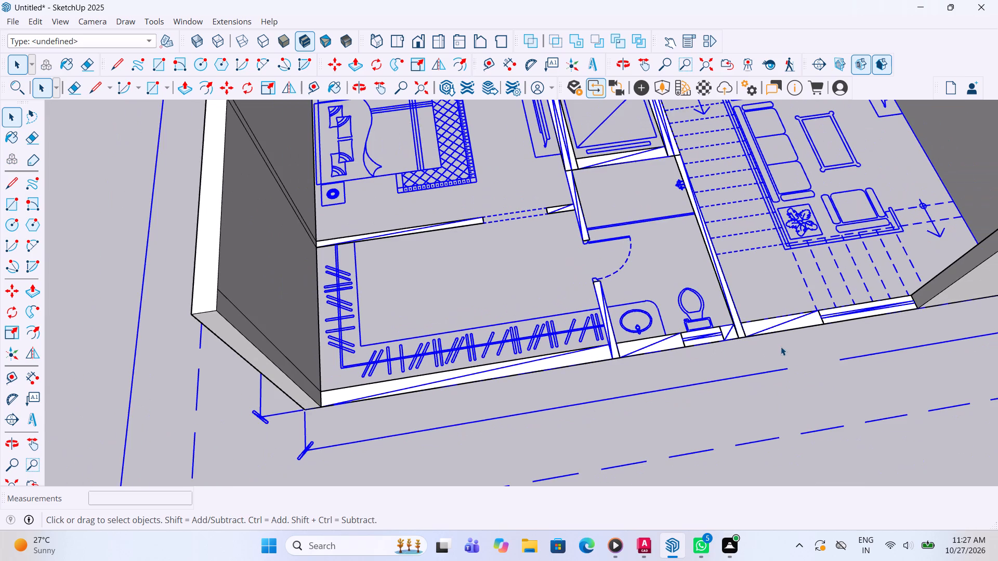
click(781, 346)
scroll(813, 320, up, 5)
click(836, 320)
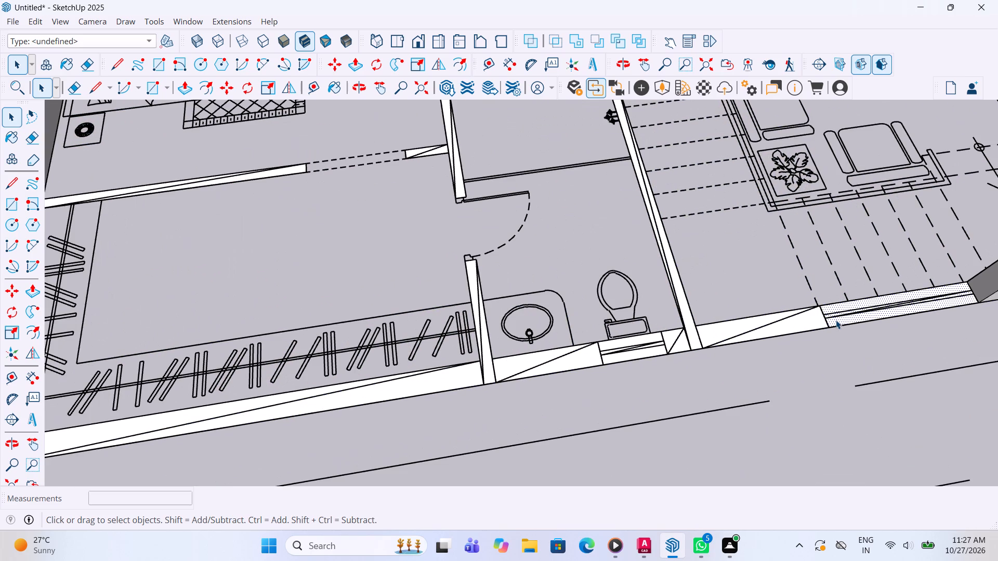
right_click(836, 320)
click(890, 409)
Check whether the interior wall strips around the dressing room, bathroom passage, lift and staircase are already grouped.
scroll(703, 382, down, 5)
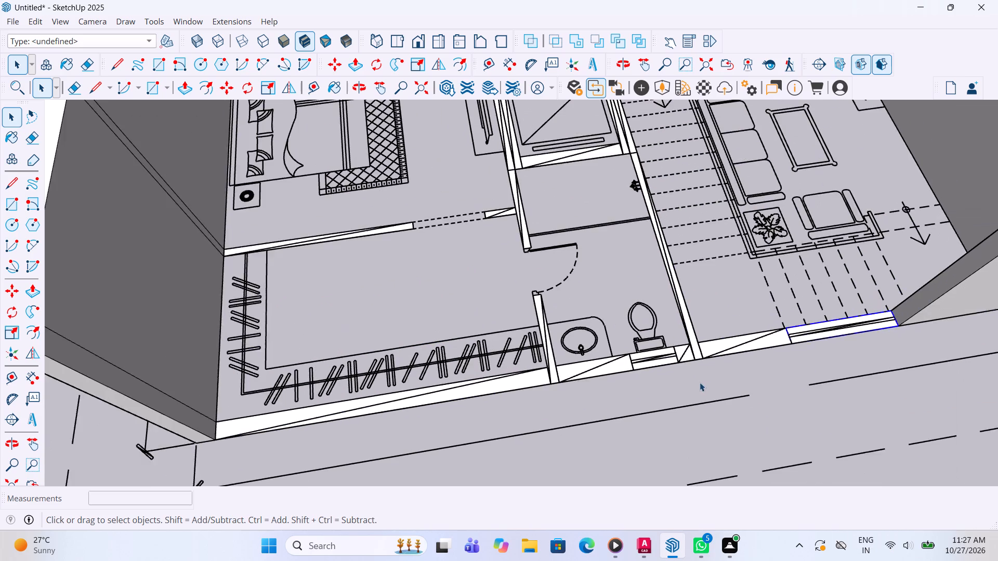
scroll(247, 167, up, 5)
scroll(309, 280, up, 3)
click(290, 329)
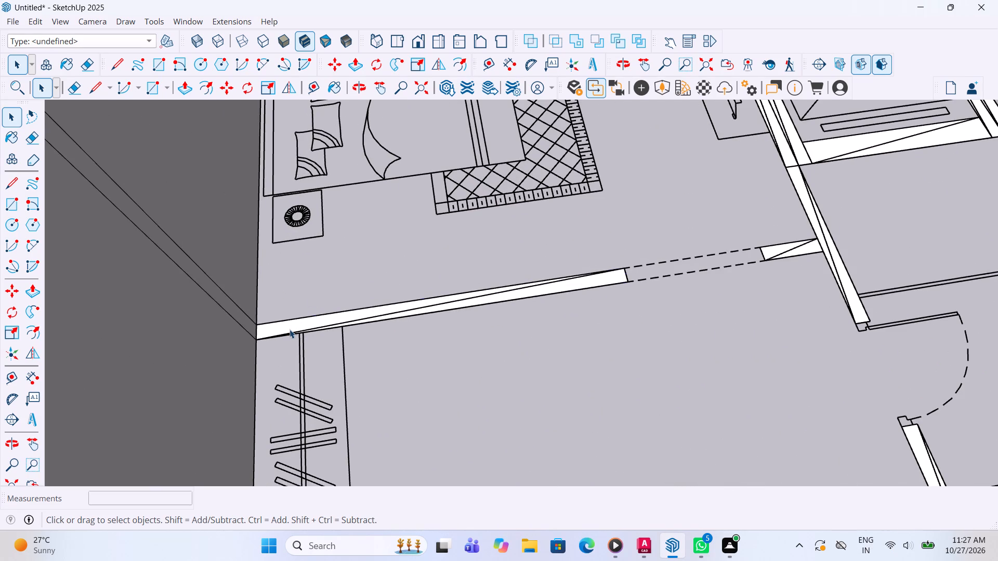
scroll(313, 329, down, 3)
scroll(821, 328, up, 3)
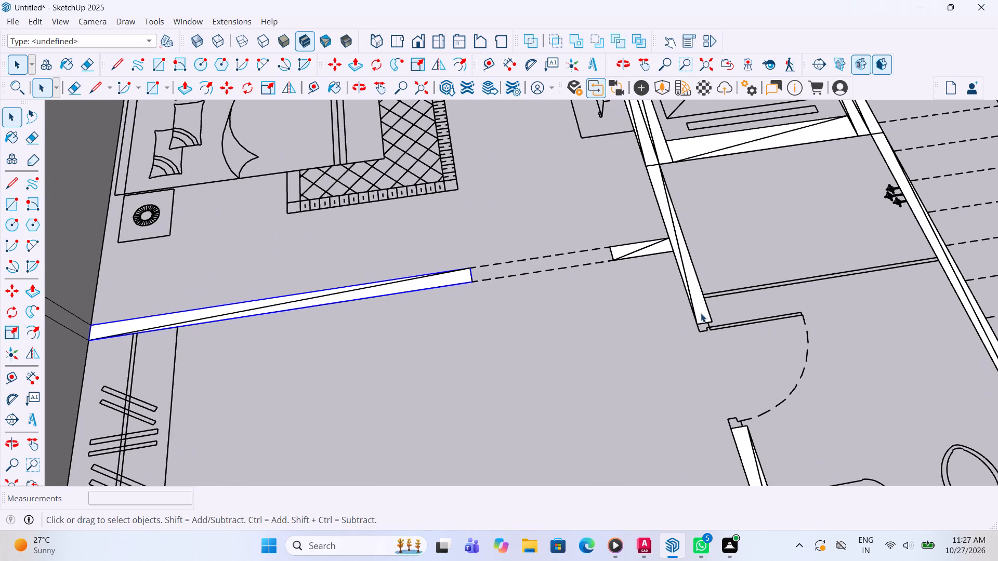
click(698, 310)
click(652, 248)
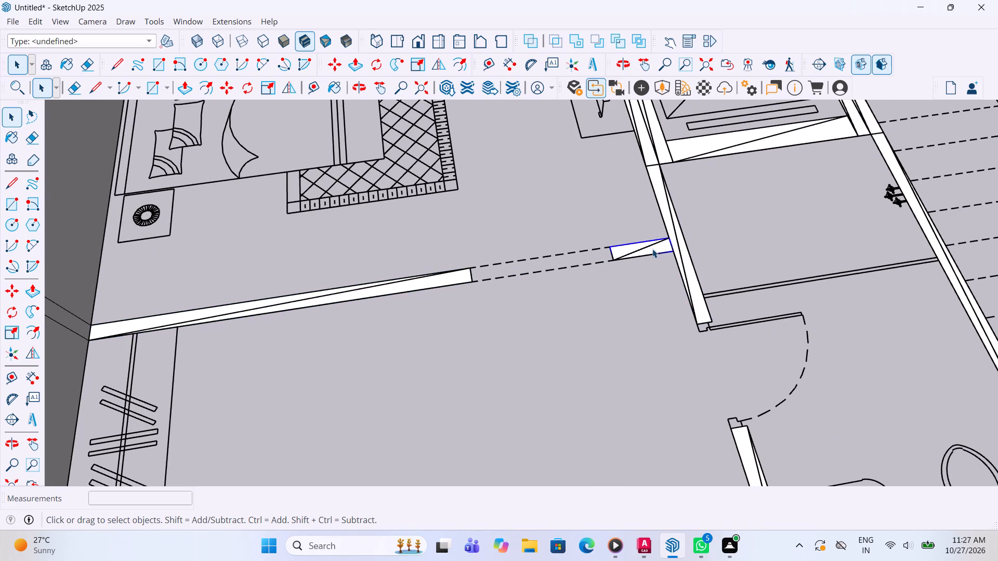
click(740, 139)
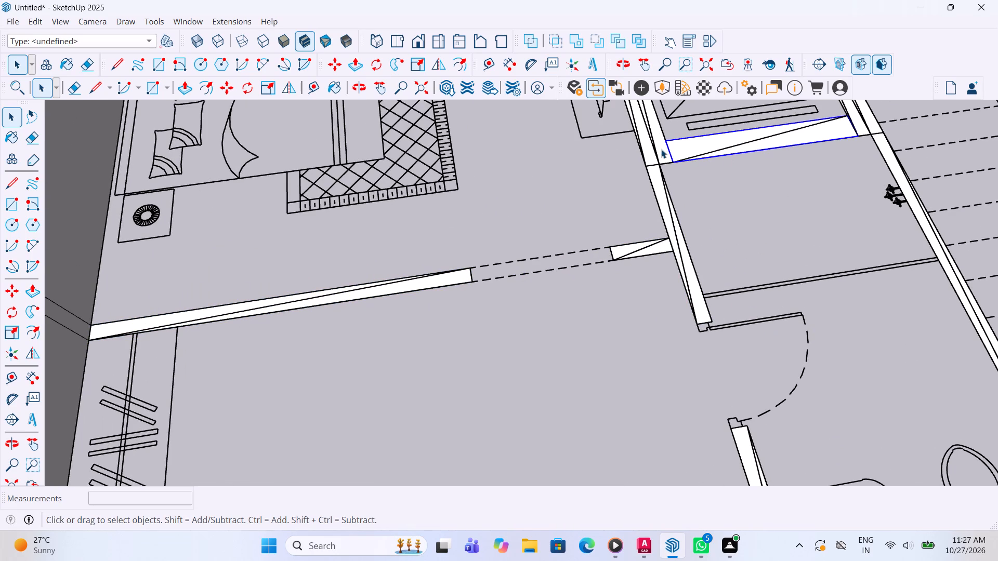
click(661, 149)
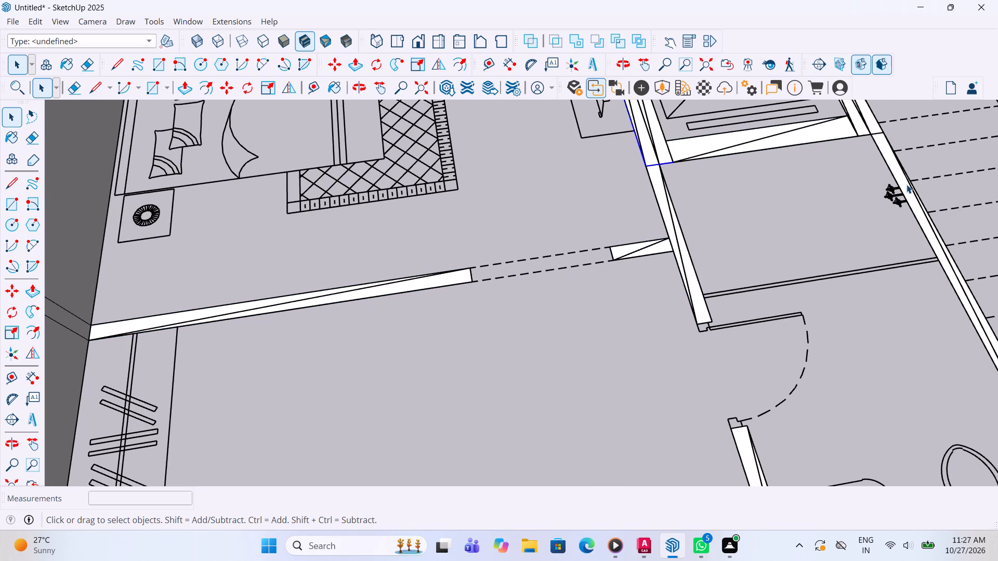
click(907, 184)
click(873, 126)
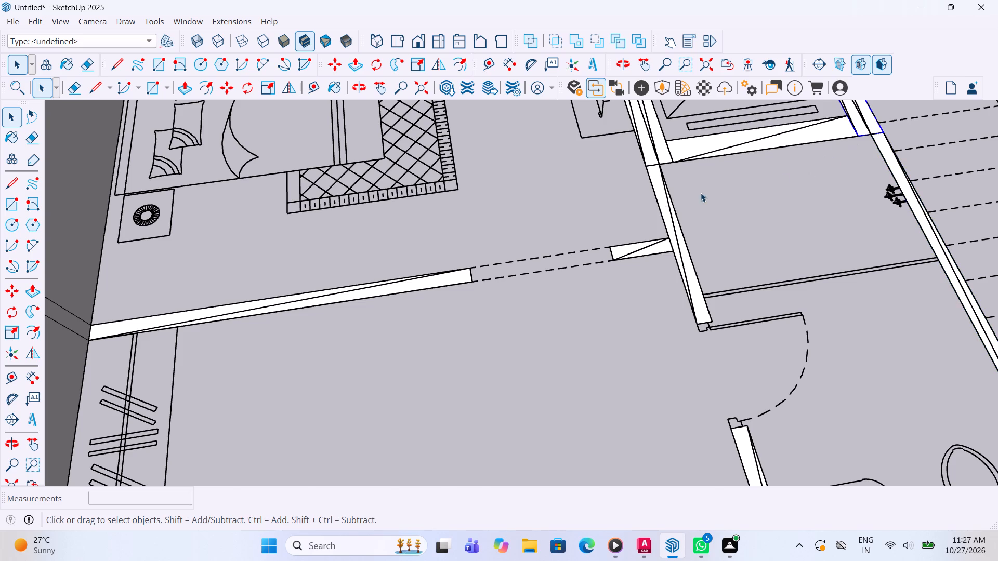
scroll(660, 201, down, 10)
scroll(688, 246, down, 6)
scroll(648, 275, down, 6)
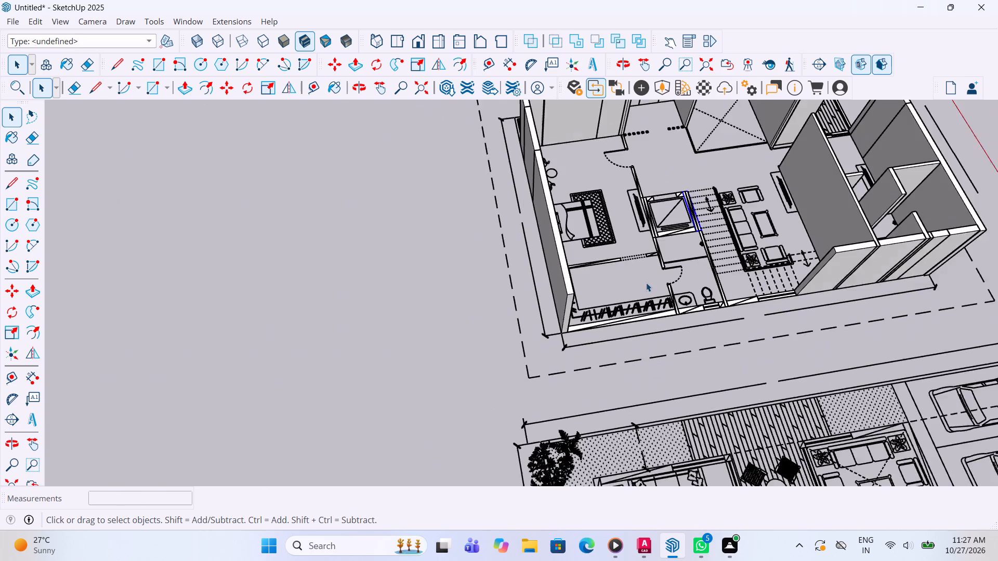
key(space)
click(435, 308)
Extrude the dressing room's outer wall strip along the wardrobe to 11' high and leave the group.
middle_drag(682, 311, 652, 291)
scroll(677, 308, up, 3)
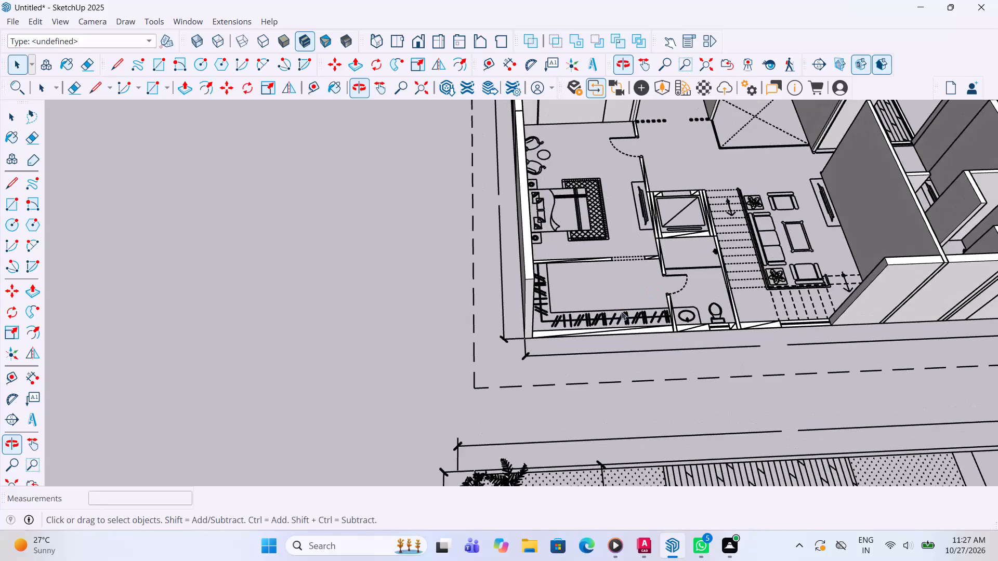
scroll(610, 319, up, 5)
scroll(546, 349, up, 4)
double_click(507, 336)
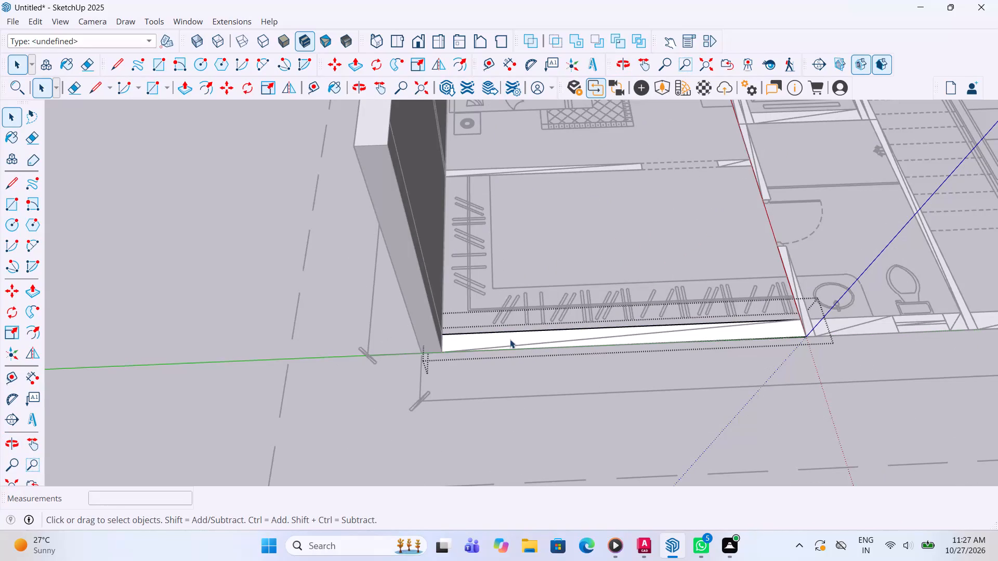
key(p)
click(493, 337)
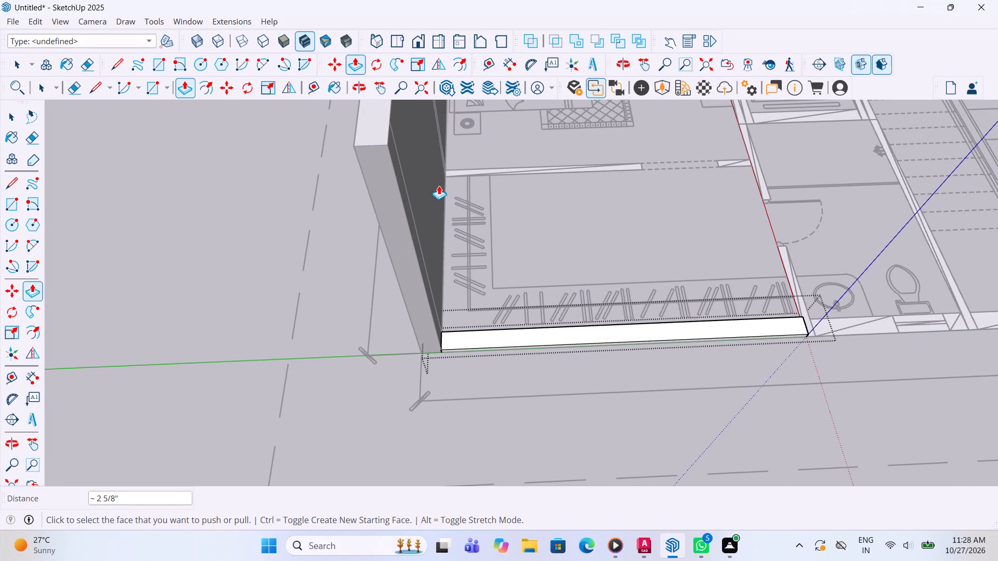
text(11')
key(Return)
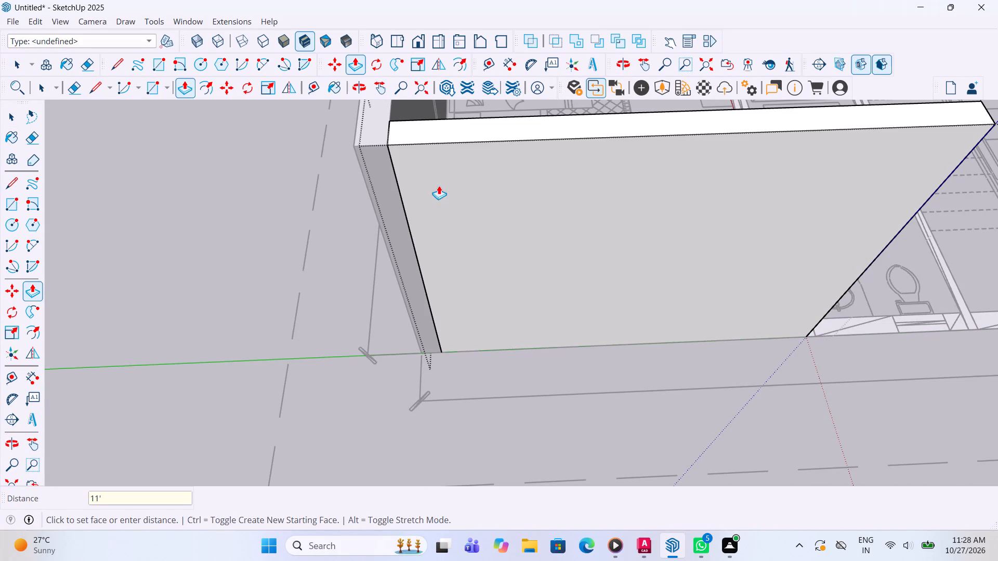
key(space)
click(79, 268)
scroll(188, 319, down, 6)
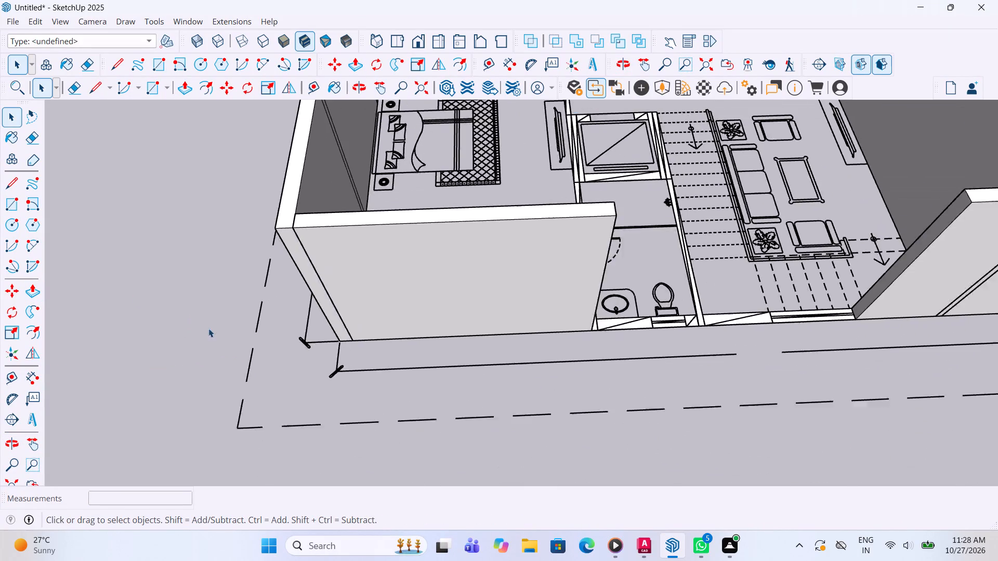
Extrude the short partition strip between the dressing room and the bathroom washbasin to 11' high and leave the group.
scroll(208, 328, down, 4)
scroll(614, 367, up, 4)
scroll(455, 302, up, 5)
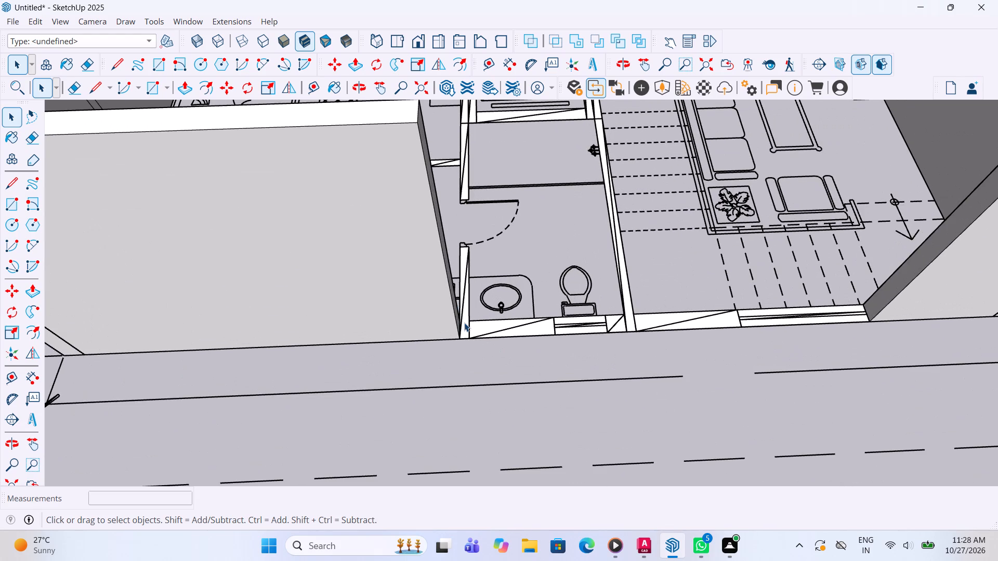
double_click(464, 323)
key(p)
click(468, 325)
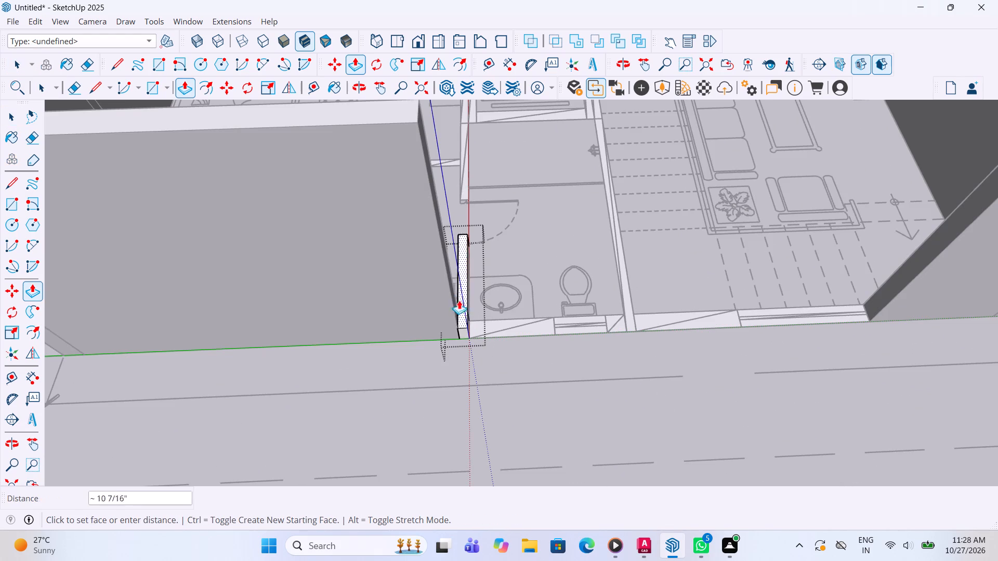
click(412, 122)
key(space)
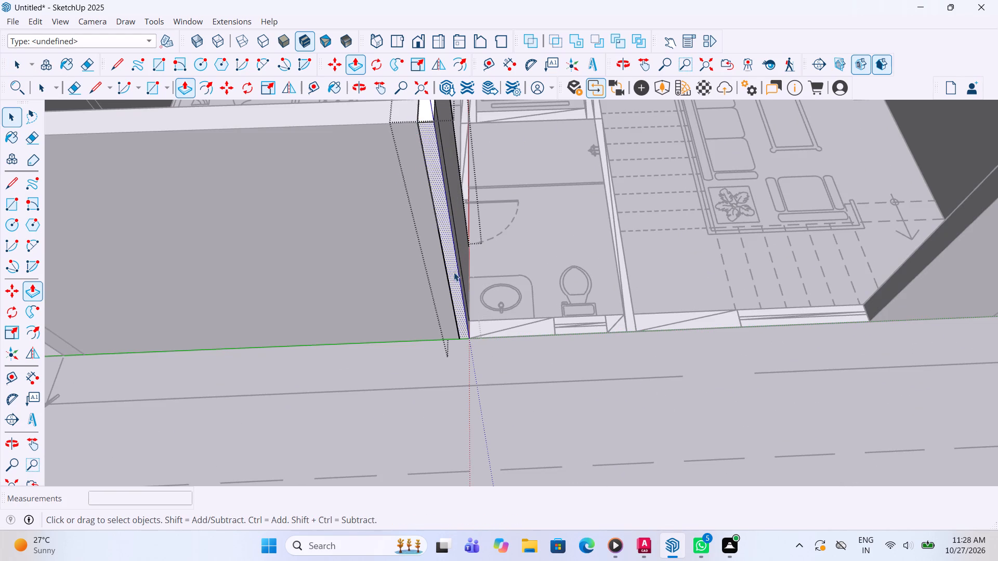
click(459, 365)
Extrude the bathroom's outer wall strip behind the washbasin to 11', level with the adjoining wall, and leave the group.
triple_click(492, 323)
key(p)
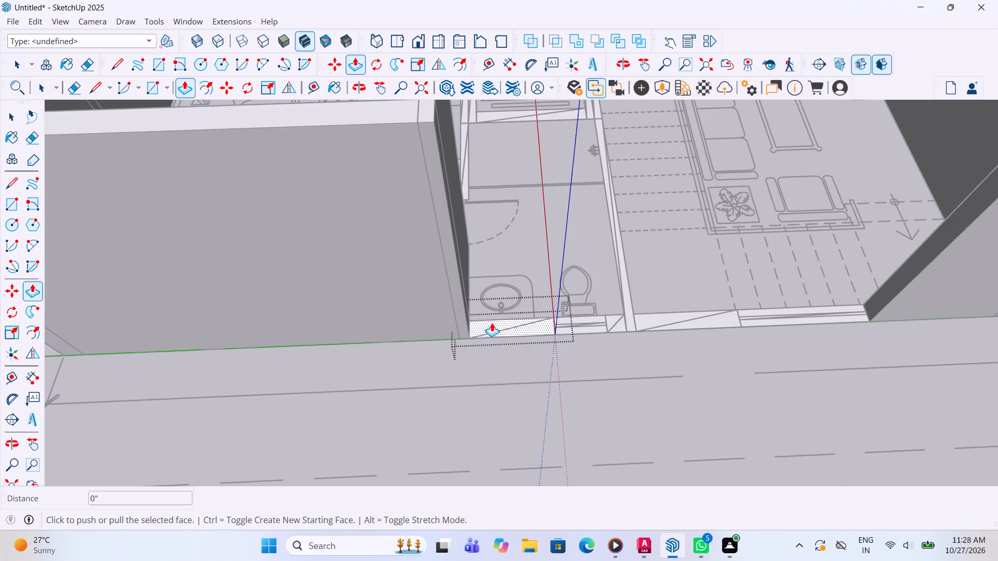
click(479, 323)
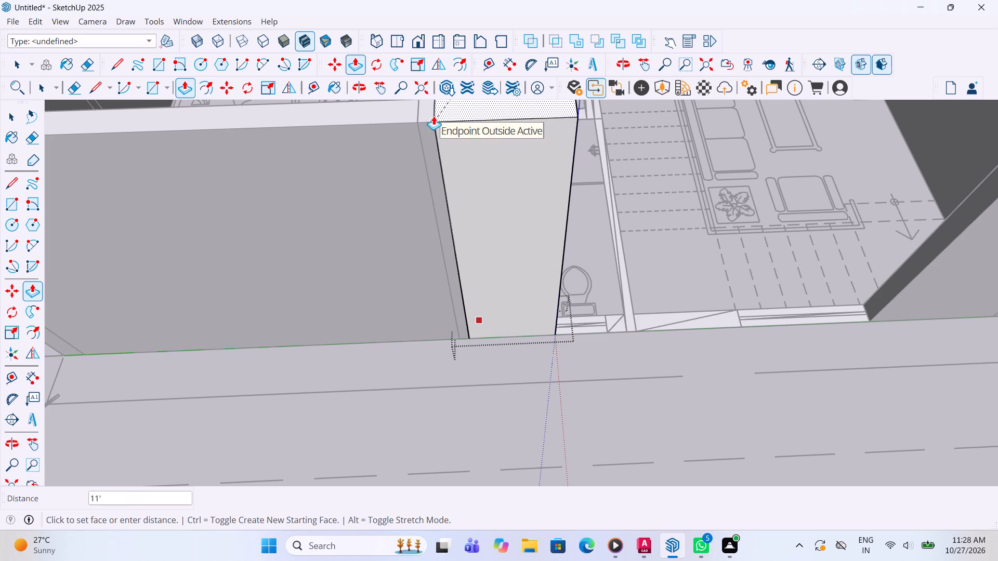
click(423, 119)
key(space)
click(377, 353)
Extrude the window-opening strip in the outer wall behind the toilet to 11' high and leave the group.
scroll(358, 380, down, 5)
scroll(533, 368, up, 8)
double_click(495, 337)
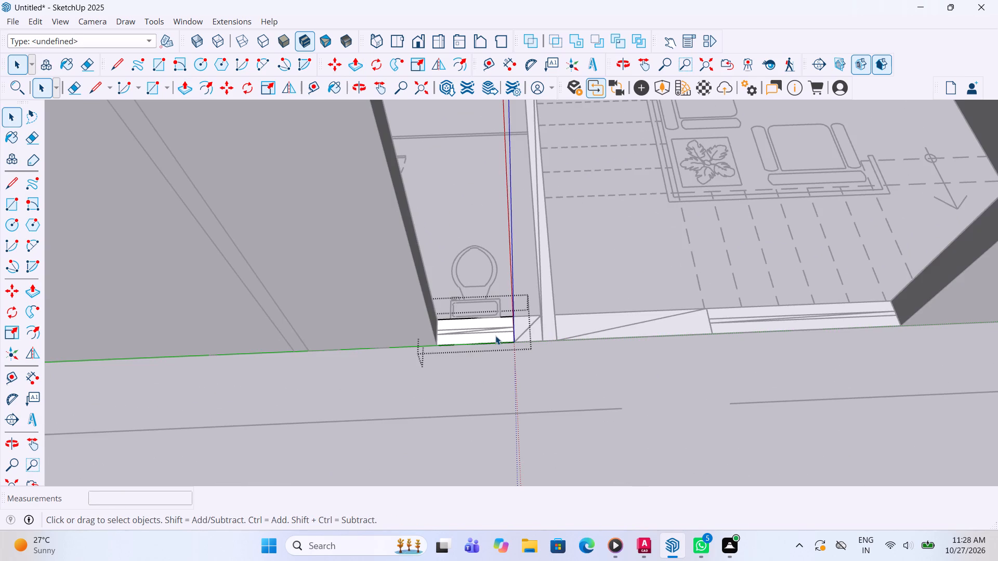
key(p)
click(492, 328)
scroll(493, 309, down, 9)
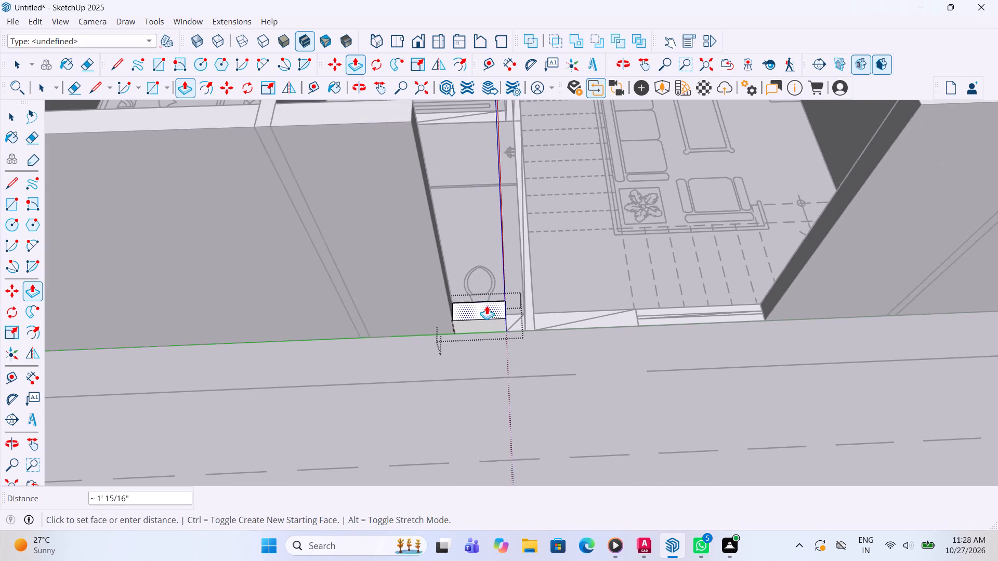
scroll(487, 305, down, 2)
click(365, 169)
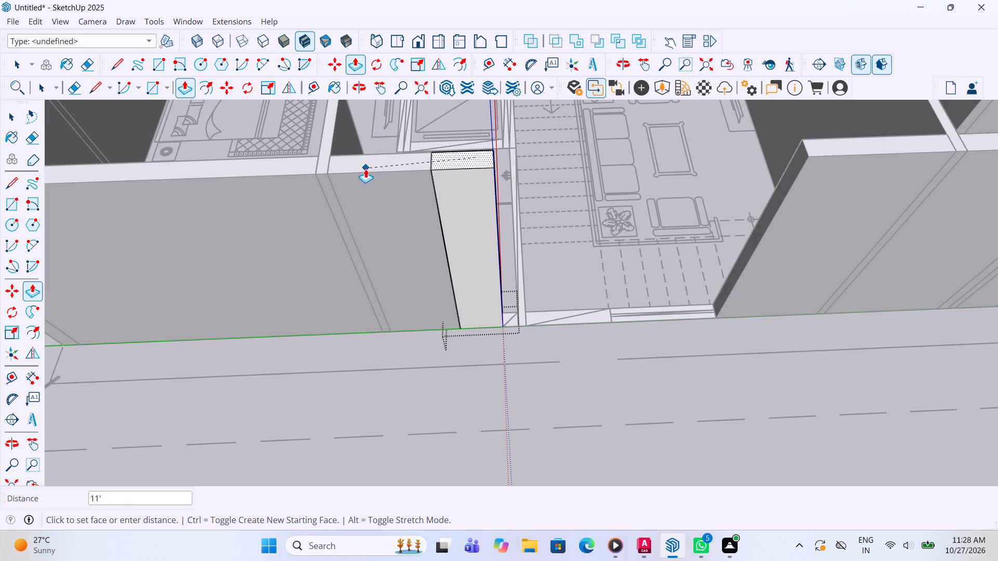
key(space)
click(370, 370)
Extrude the small outer wall piece between the toilet window strip and the staircase partition to 11' and leave the group.
scroll(531, 324, up, 9)
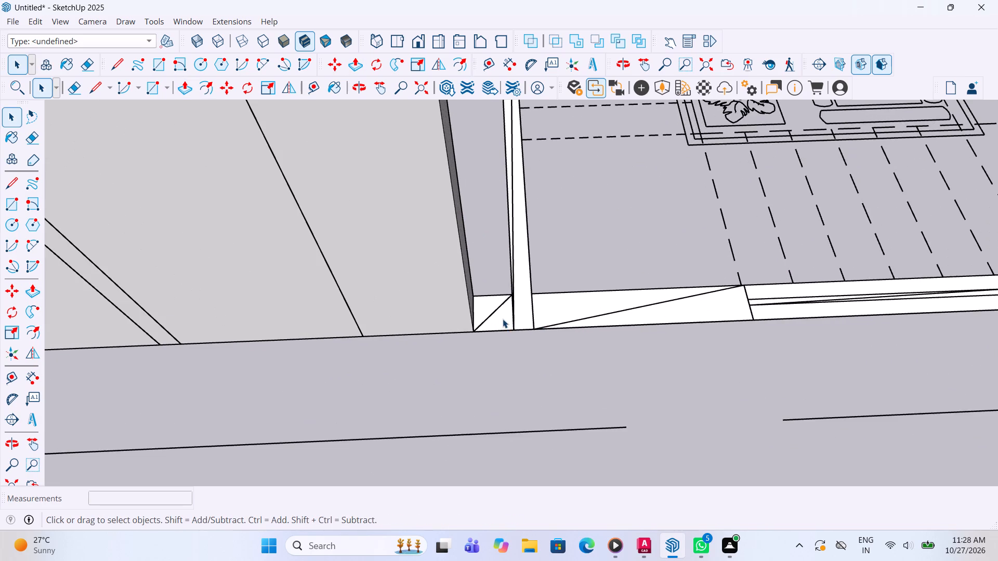
double_click(503, 319)
key(p)
click(503, 315)
scroll(509, 284, down, 18)
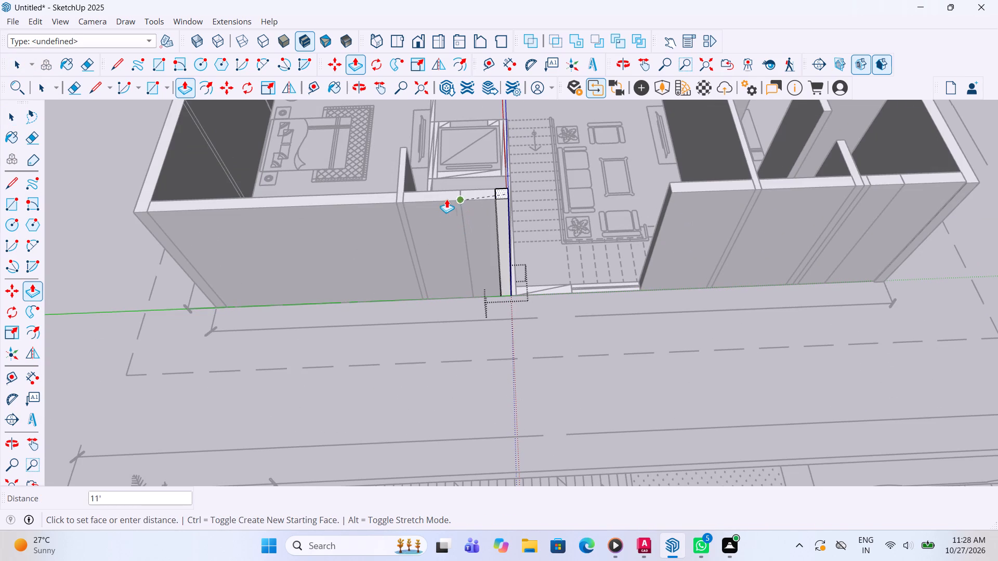
click(441, 199)
key(space)
click(577, 344)
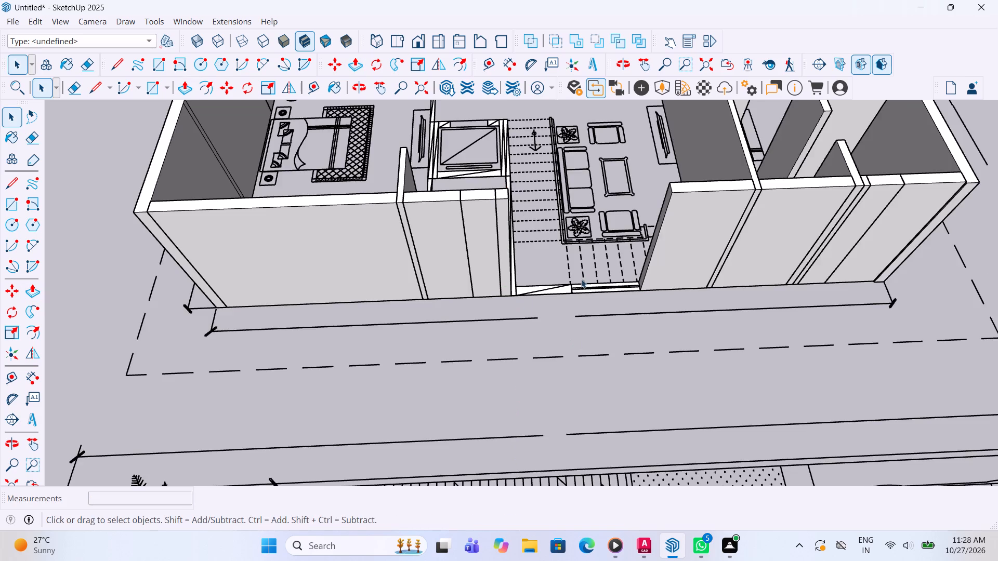
Extrude the long partition wall between the bathroom and the staircase to 11' high and leave the group.
middle_drag(591, 214, 515, 246)
scroll(533, 268, up, 8)
double_click(505, 291)
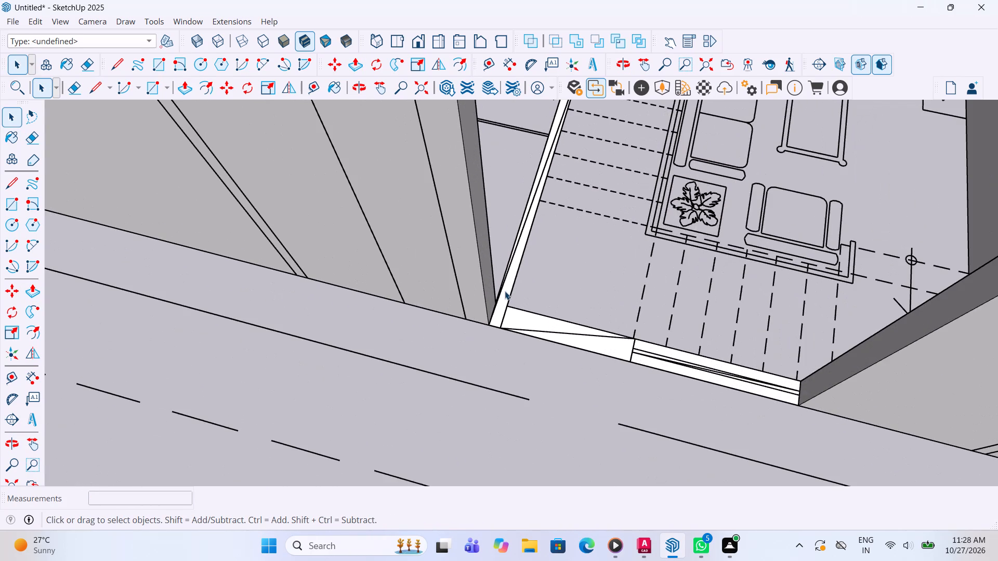
key(p)
click(507, 287)
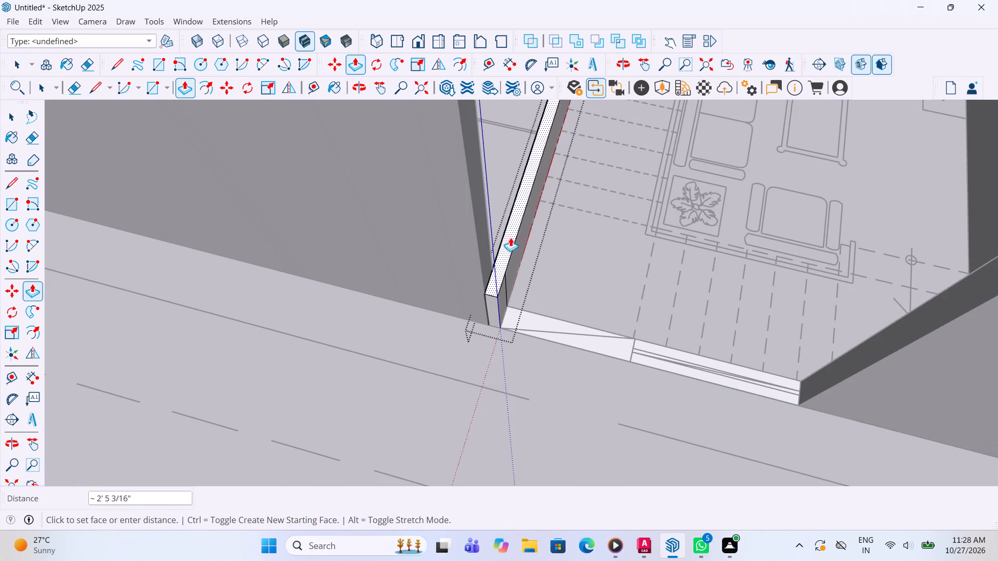
scroll(506, 257, down, 6)
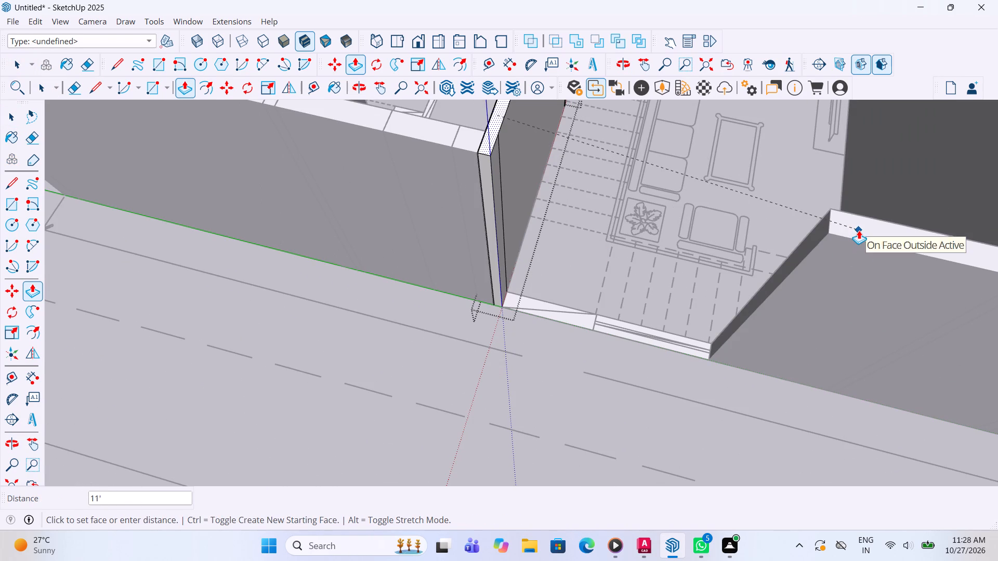
click(859, 230)
key(space)
click(608, 330)
Extrude the outer wall strip between the bathroom partition and the stair-side window opening to 11' and leave the group.
double_click(560, 317)
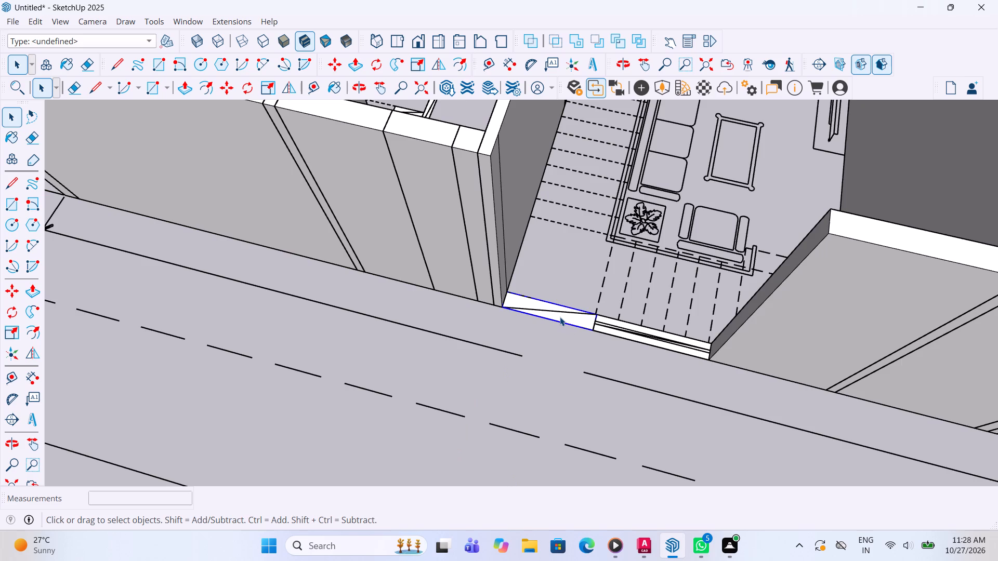
key(p)
click(562, 310)
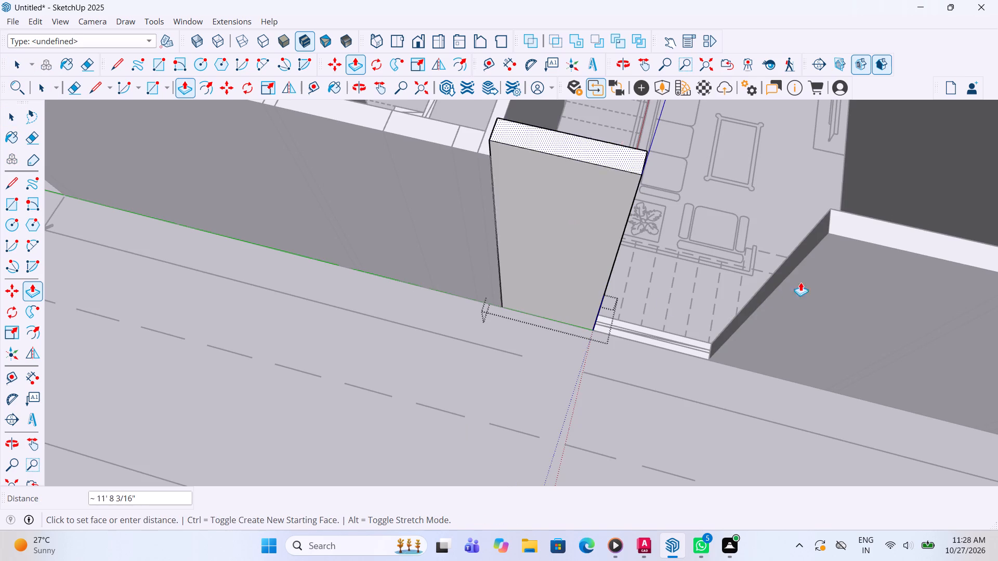
click(851, 236)
key(space)
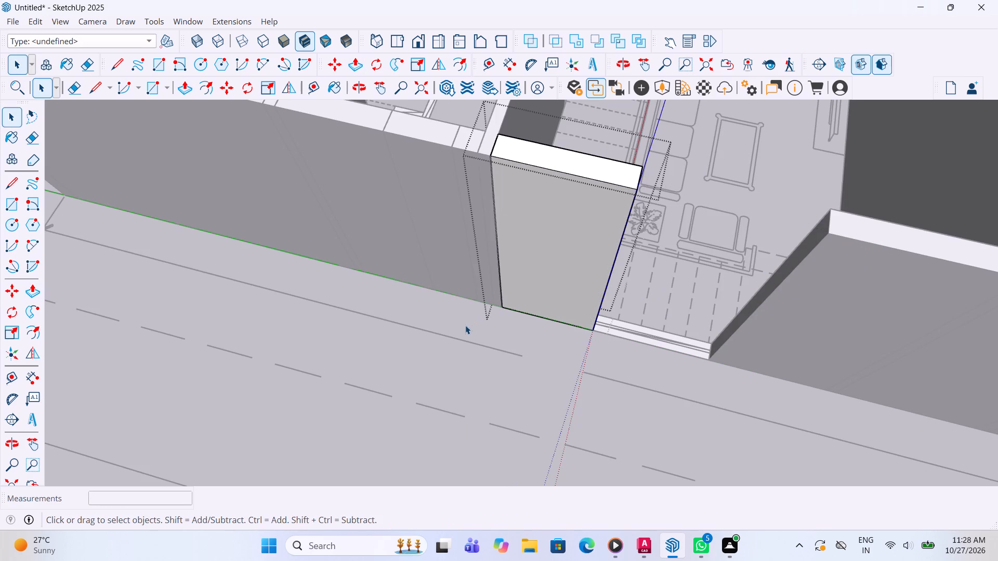
click(465, 325)
Extrude the stair-side window-opening strip in the outer wall to 11', closing the gap to the already extruded wall.
scroll(642, 332, up, 3)
double_click(636, 340)
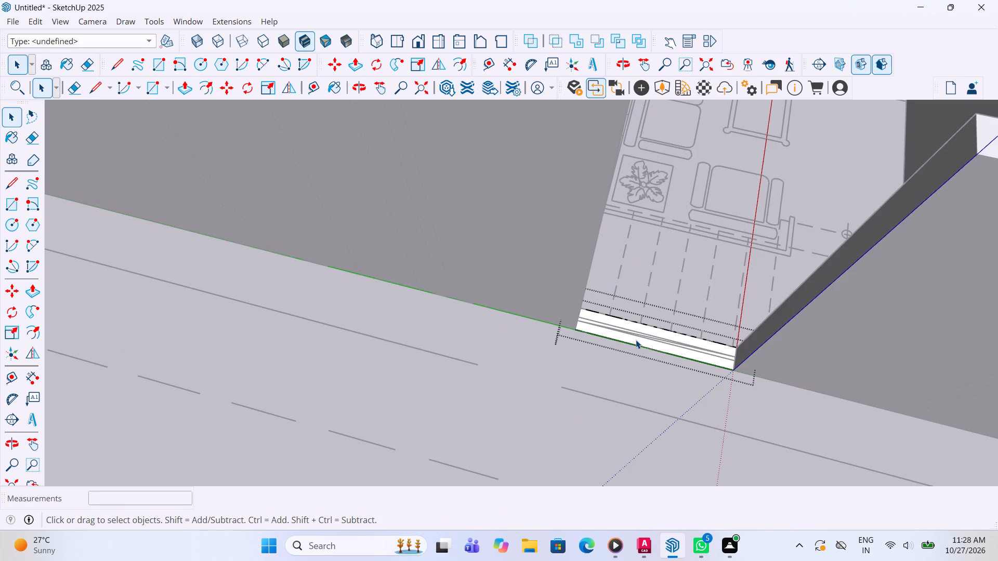
key(p)
click(635, 335)
scroll(648, 317, down, 5)
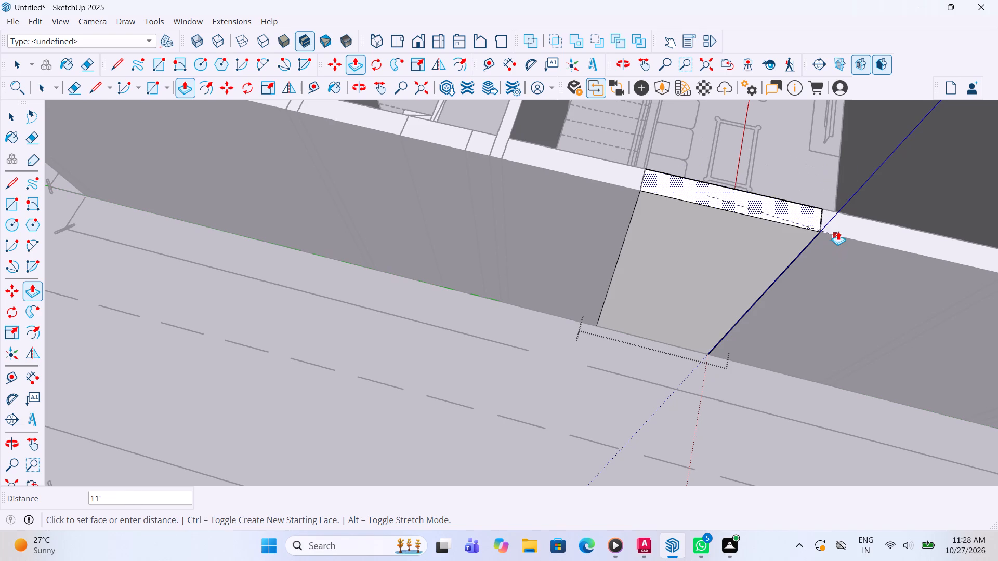
click(838, 230)
key(space)
click(576, 338)
Extrude the long partition wall between the bedroom and the dressing room to 11' high and leave the group.
scroll(568, 391, down, 6)
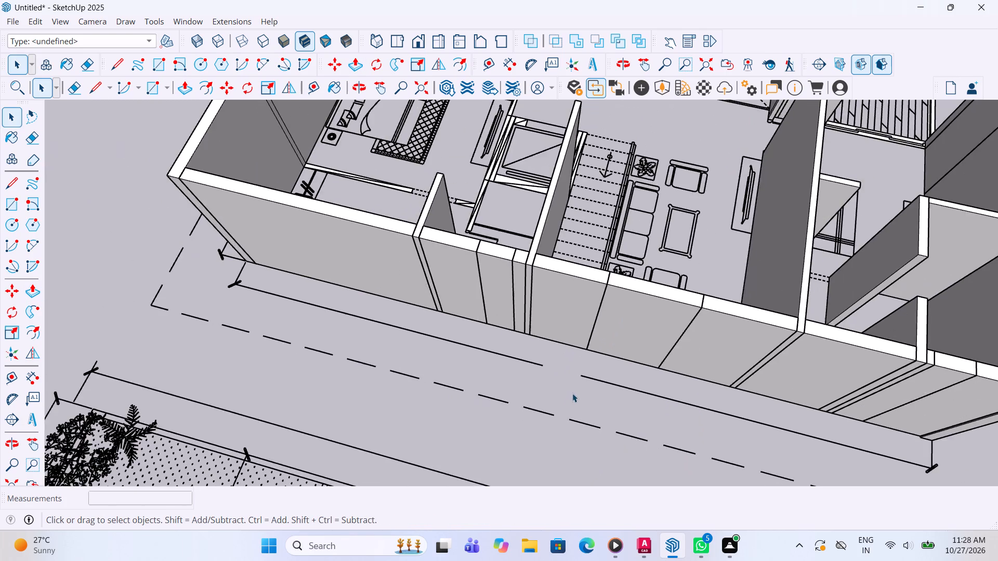
scroll(579, 381, down, 5)
middle_drag(488, 313, 931, 306)
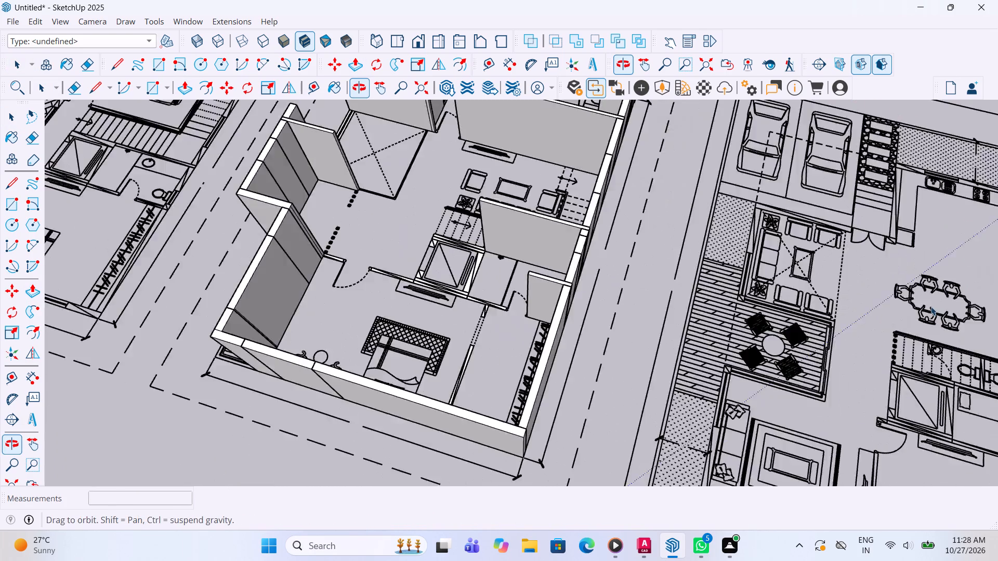
middle_drag(931, 306, 931, 307)
scroll(505, 340, up, 4)
scroll(473, 393, up, 4)
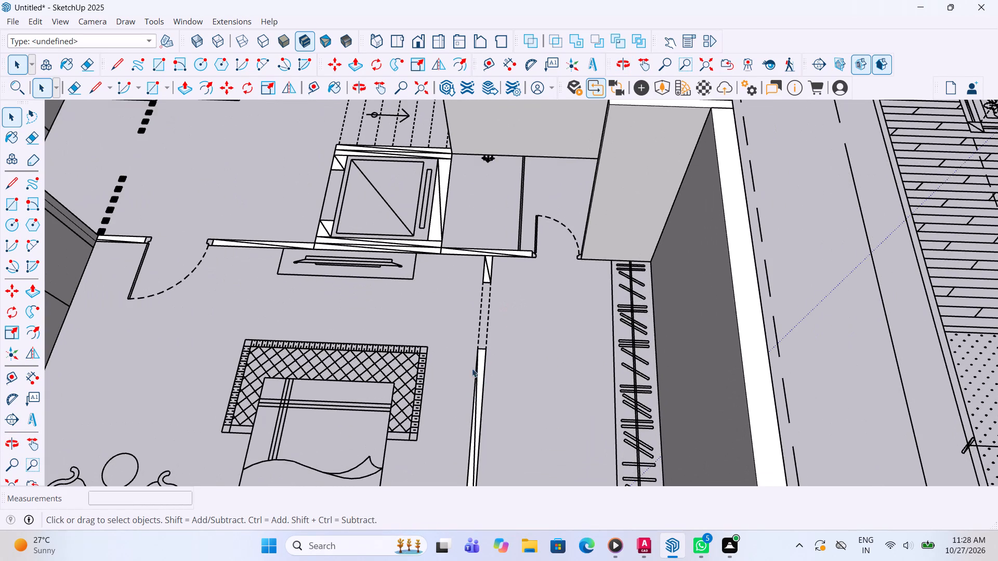
triple_click(480, 377)
key(p)
click(482, 369)
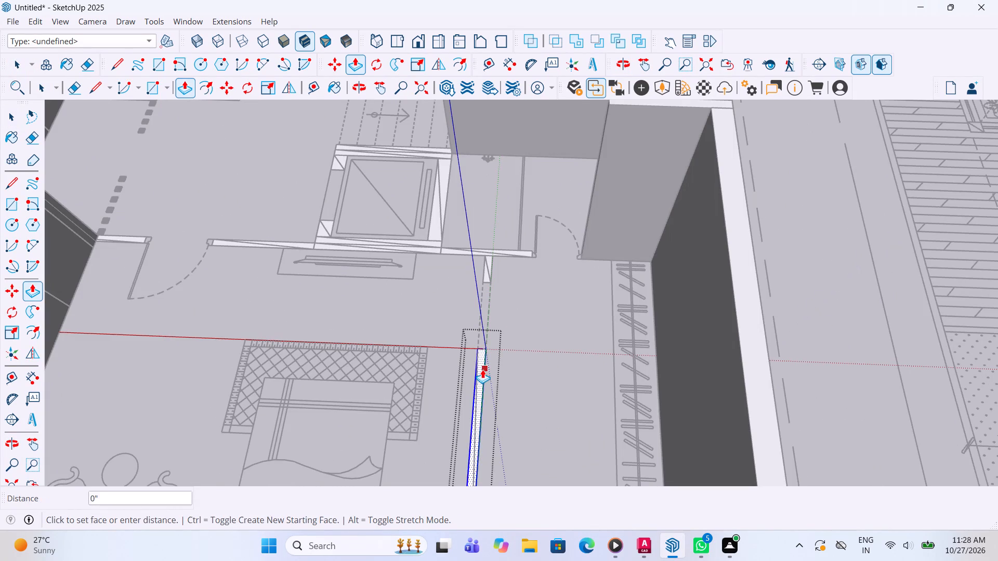
click(741, 327)
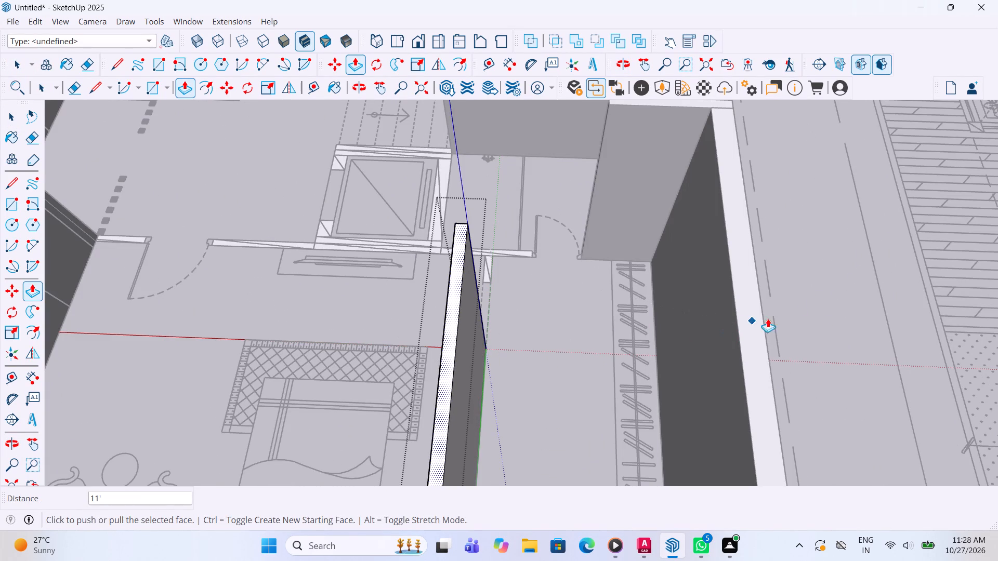
key(space)
click(853, 287)
Extrude the short wall stub across the dressing room opening, next to the bathroom passage wall, to 11' and leave the group.
scroll(843, 303, down, 4)
scroll(653, 279, up, 7)
middle_drag(593, 254, 679, 270)
scroll(527, 297, up, 4)
triple_click(557, 293)
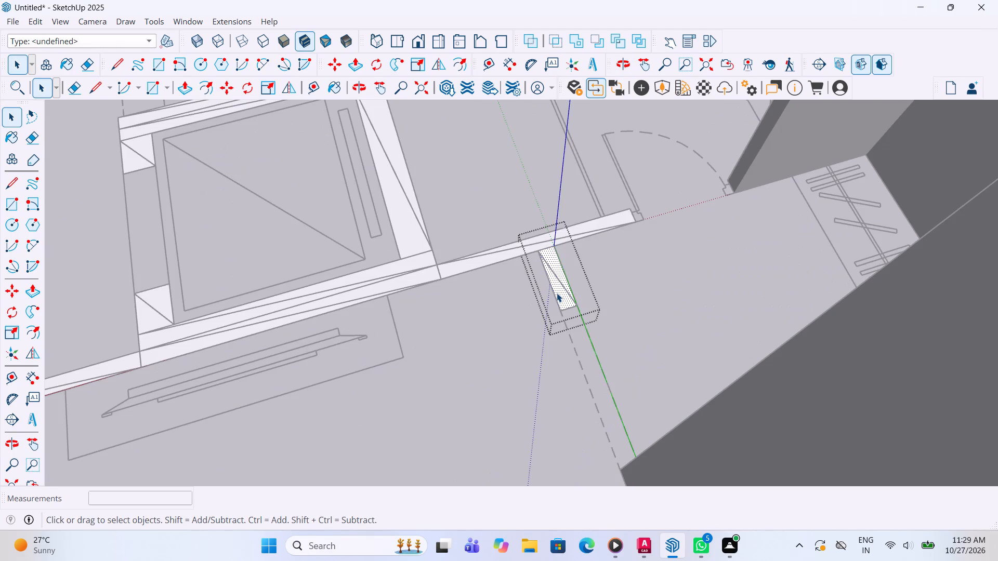
key(p)
click(562, 284)
scroll(575, 264, down, 5)
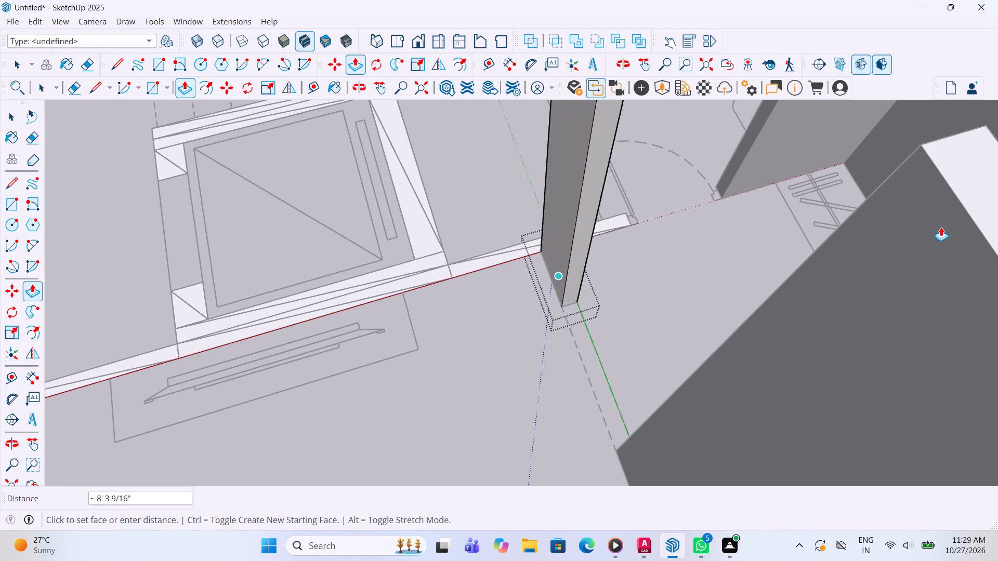
click(951, 185)
key(space)
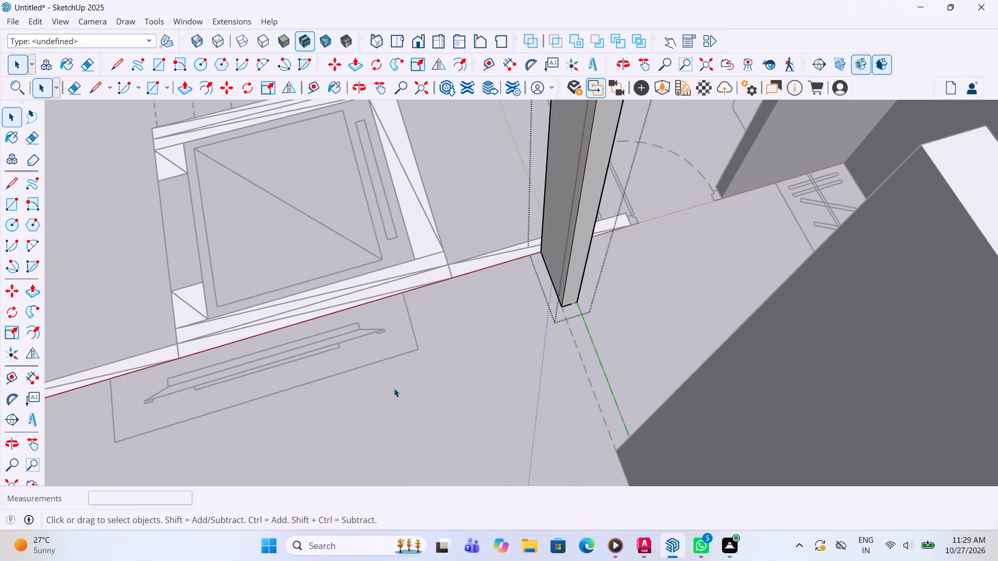
click(395, 388)
Extrude the shower-side bathroom wall strip between the lift corner and the bathroom door to 11' and leave the group.
scroll(560, 334, down, 6)
scroll(651, 329, down, 5)
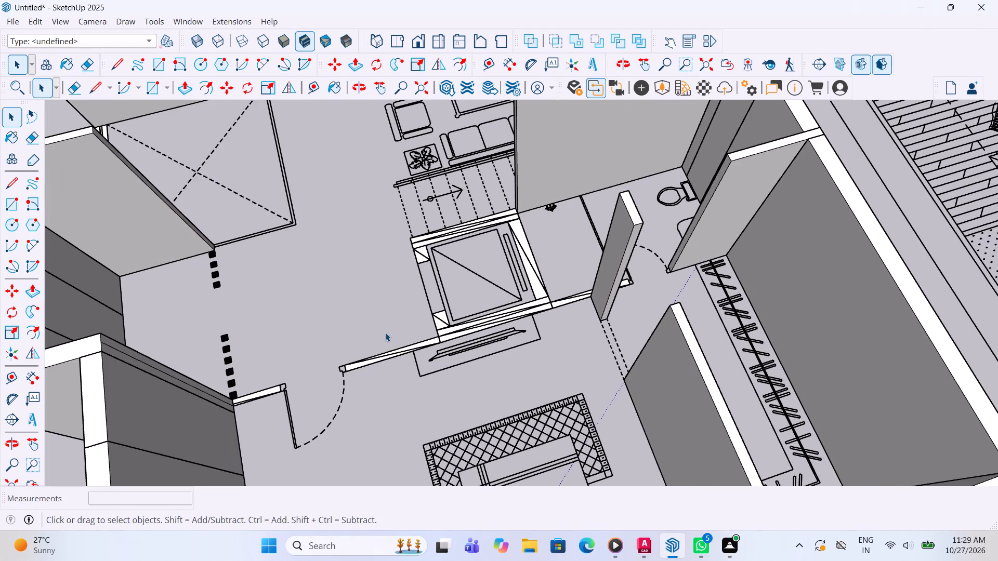
middle_drag(474, 320, 779, 318)
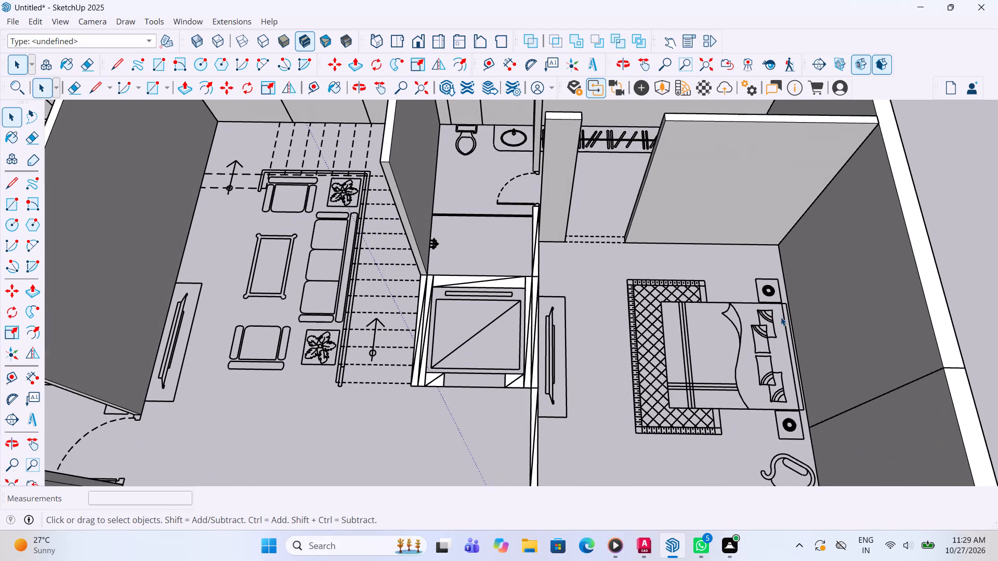
scroll(515, 231, up, 6)
middle_drag(540, 221, 573, 250)
scroll(553, 205, up, 3)
click(525, 199)
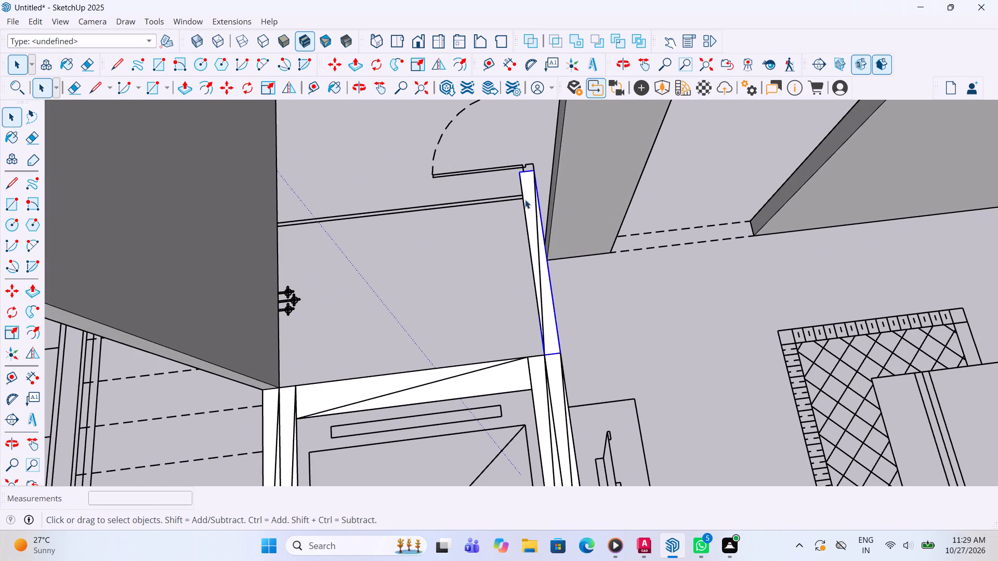
double_click(529, 206)
key(p)
click(532, 237)
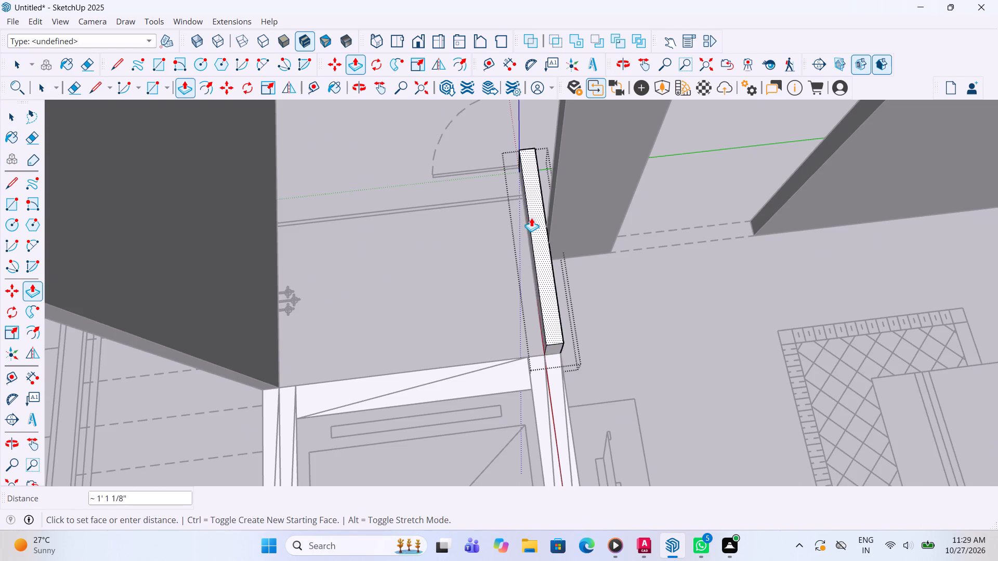
scroll(531, 218, down, 7)
click(277, 190)
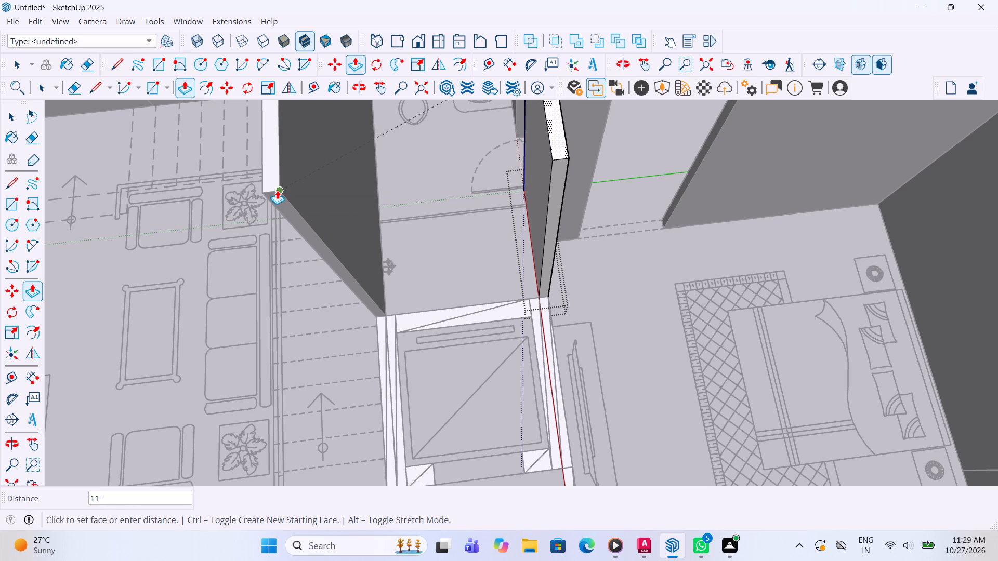
key(space)
click(633, 275)
Extrude the lift shaft's back wall strip, next to the bathroom, to 11' and leave the group.
scroll(623, 277, down, 3)
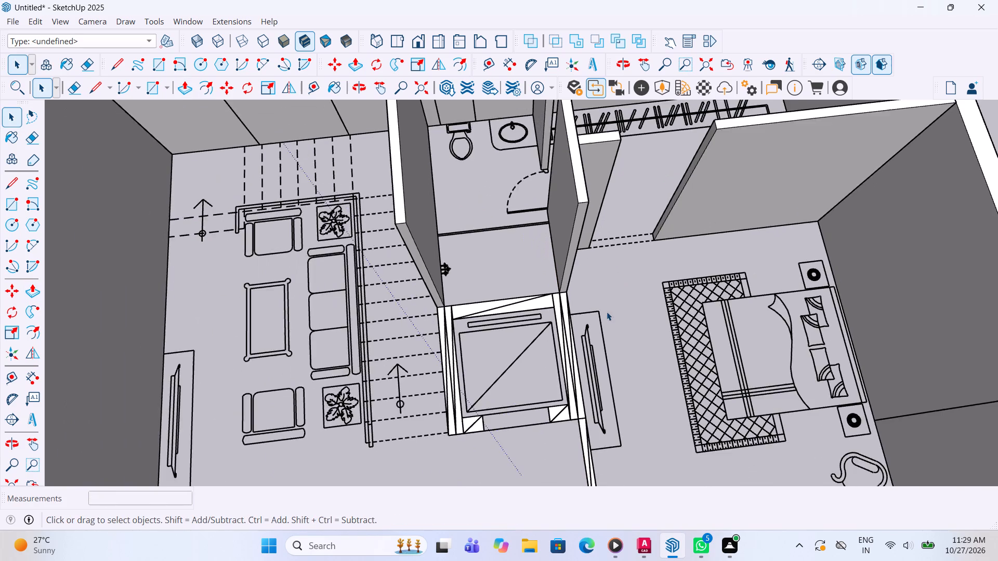
scroll(607, 312, up, 2)
double_click(525, 299)
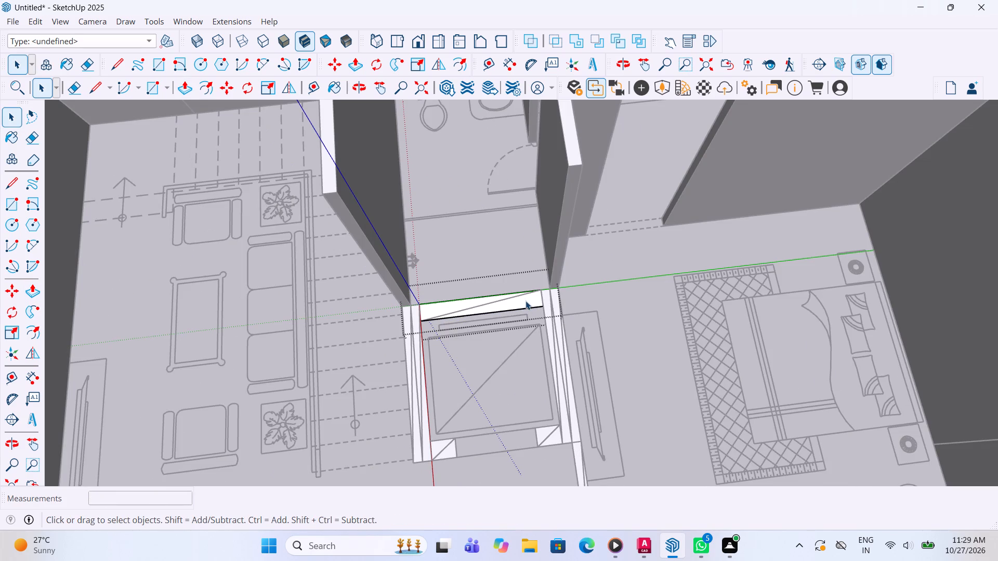
key(p)
click(522, 301)
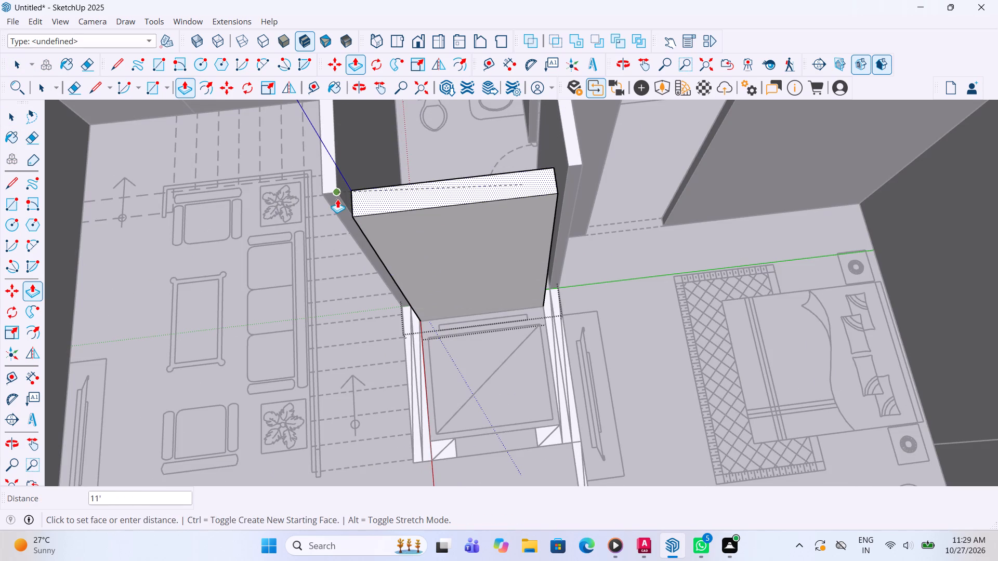
click(336, 197)
key(space)
click(628, 306)
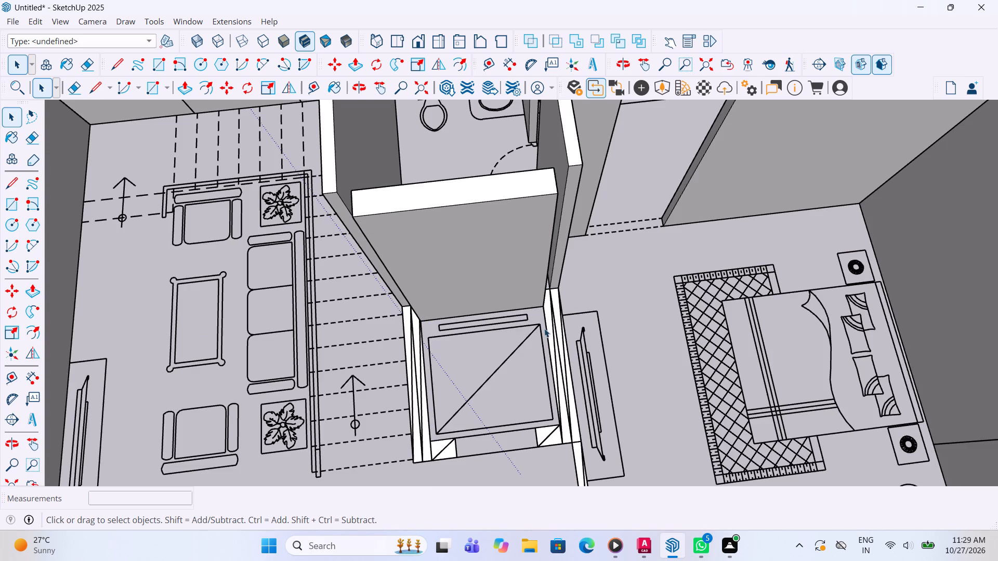
Extrude the lift shaft's bedroom-side wall strip to 11' and leave the group.
double_click(556, 297)
key(p)
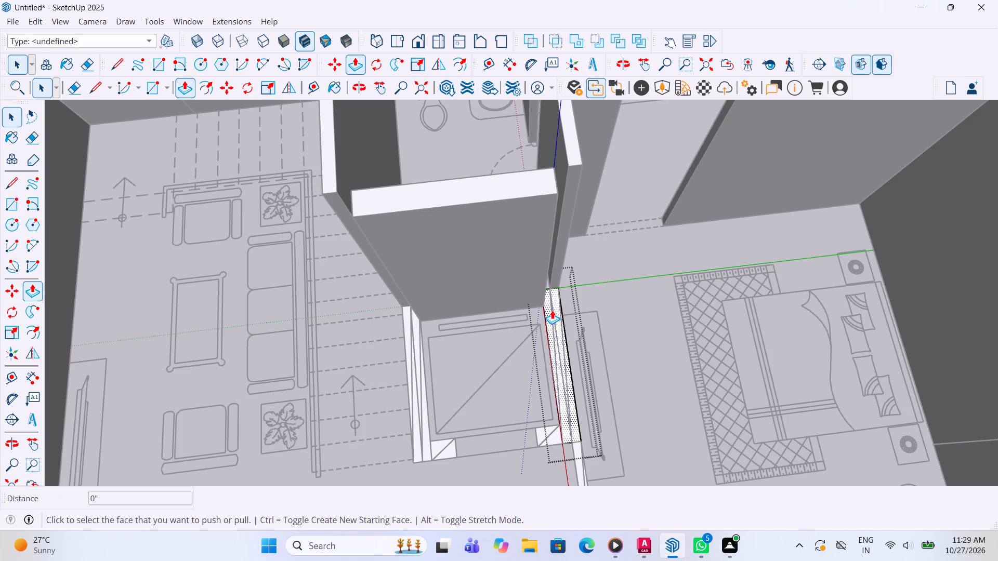
click(551, 311)
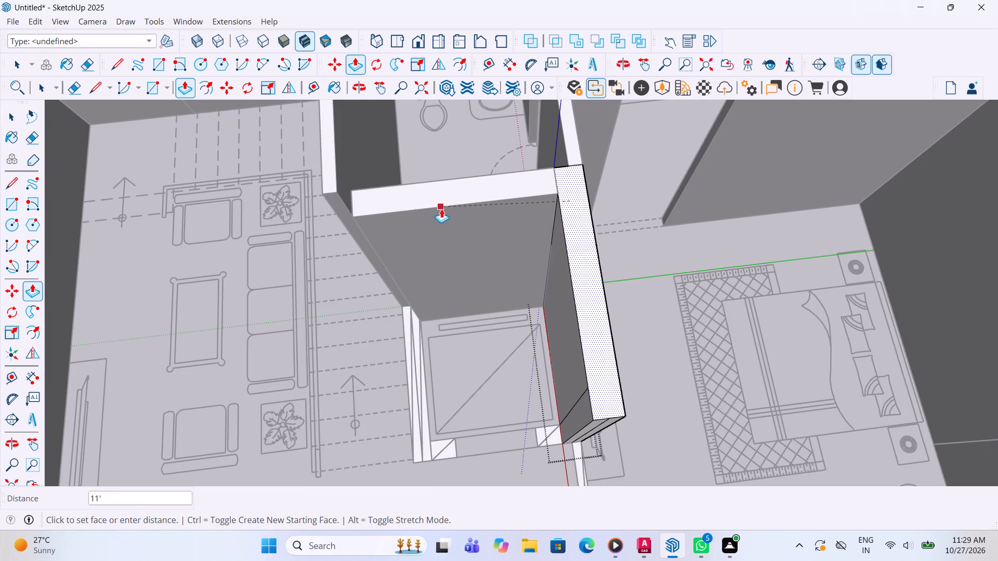
click(441, 209)
key(space)
click(654, 263)
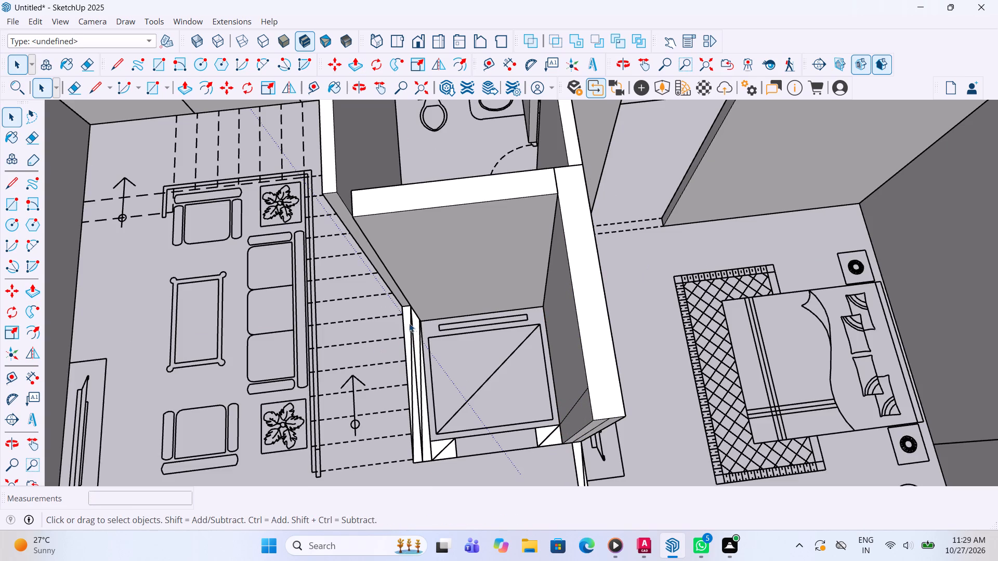
Extrude the lift shaft's stair-side wall strip to 11', level with the back wall, and leave the group.
double_click(407, 314)
key(p)
click(407, 314)
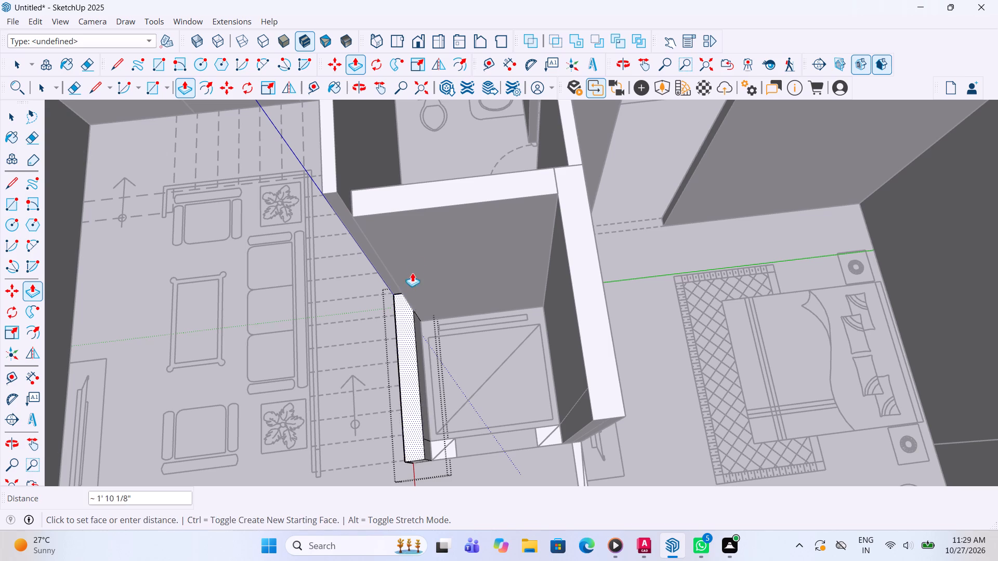
click(496, 195)
key(space)
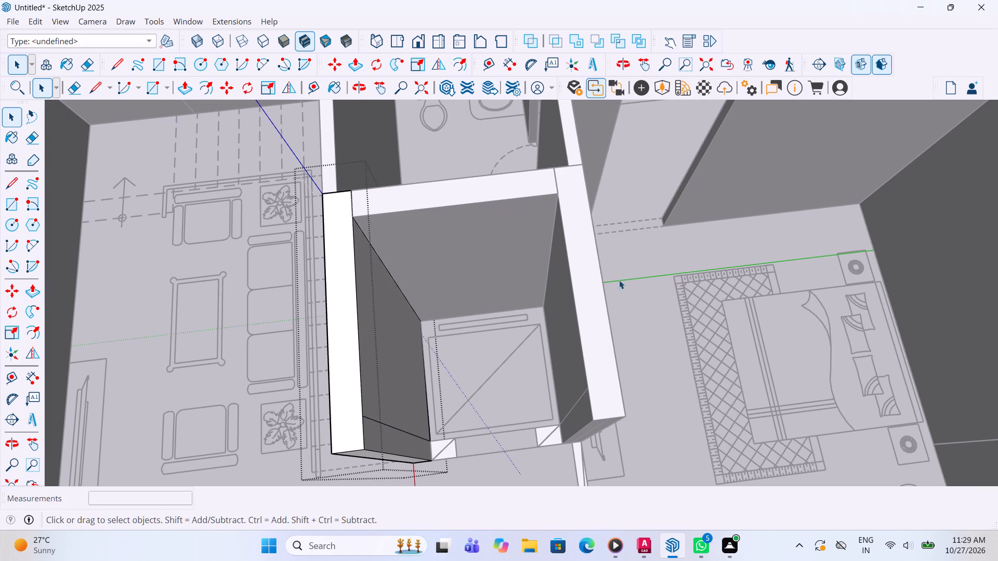
click(661, 273)
Extrude the small stair-side stub at the lift door opening to 11' and leave the group.
scroll(491, 236, down, 3)
scroll(476, 383, up, 4)
double_click(449, 423)
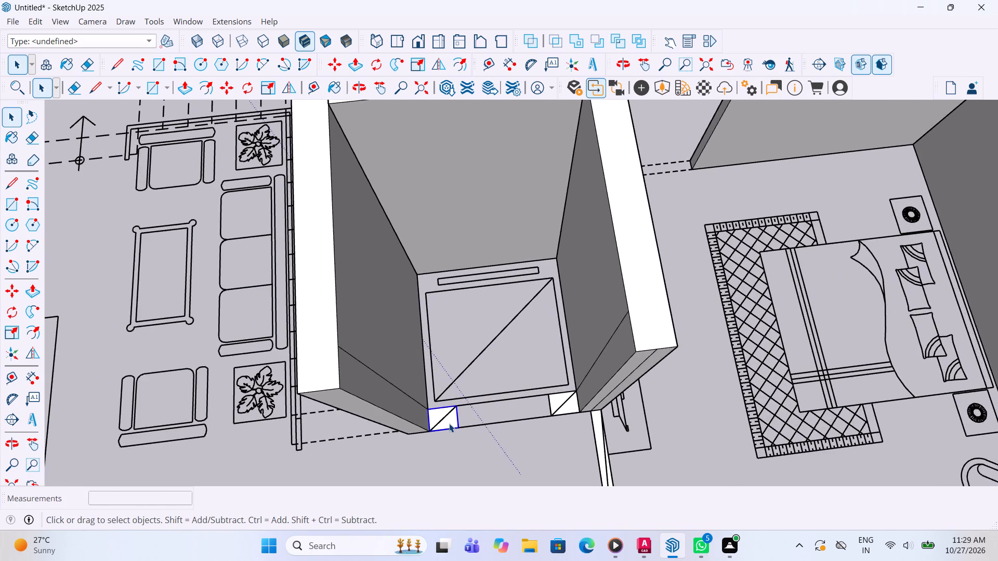
text([p)
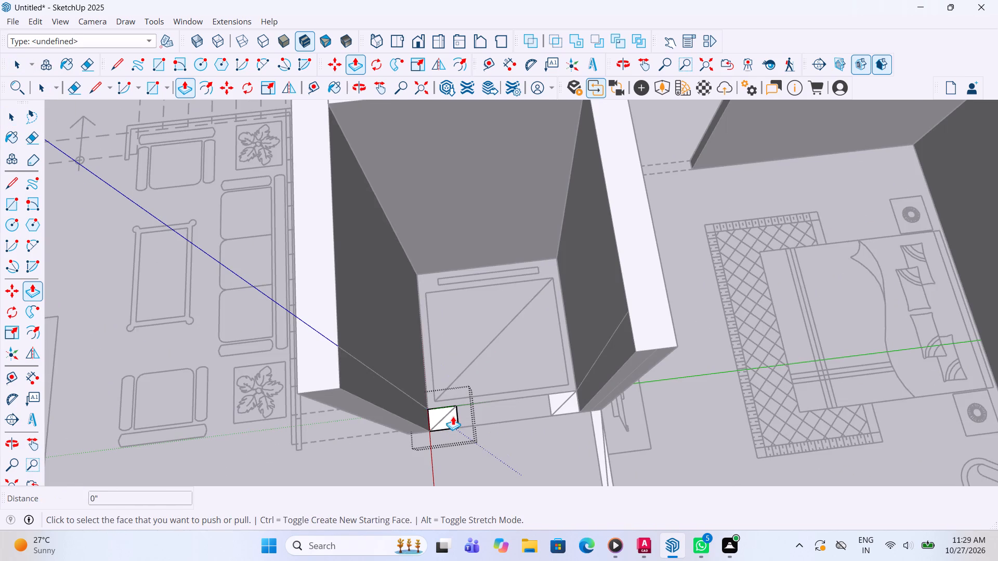
click(453, 416)
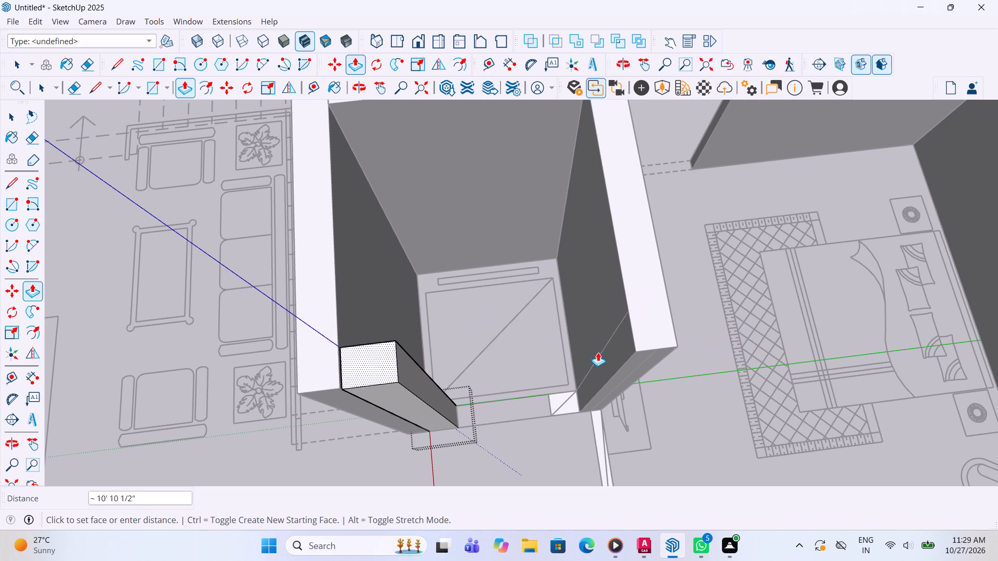
click(644, 344)
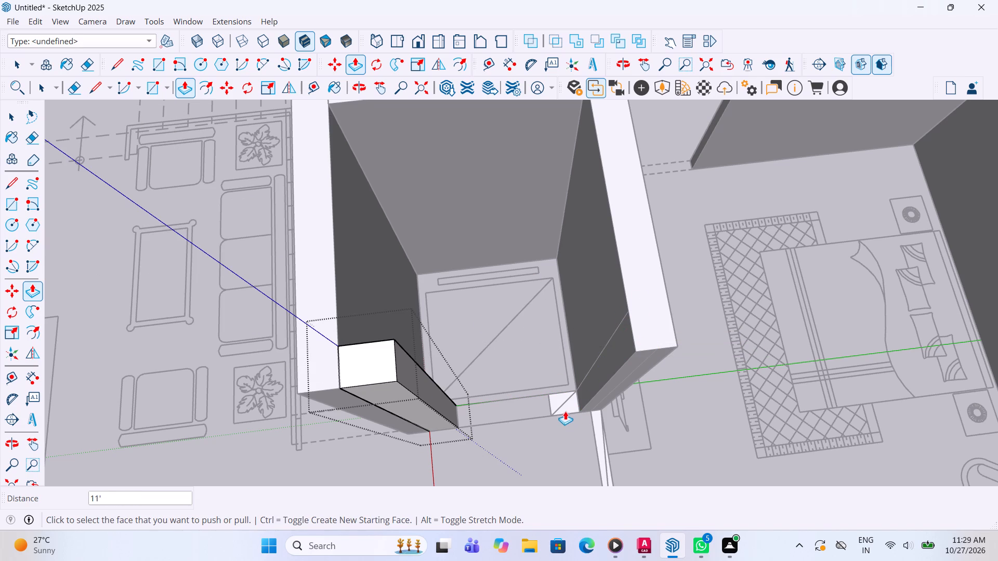
key(space)
click(545, 451)
Extrude the small bedroom-side stub at the lift door opening to 11', matching the opposite stub, and leave the group.
click(569, 407)
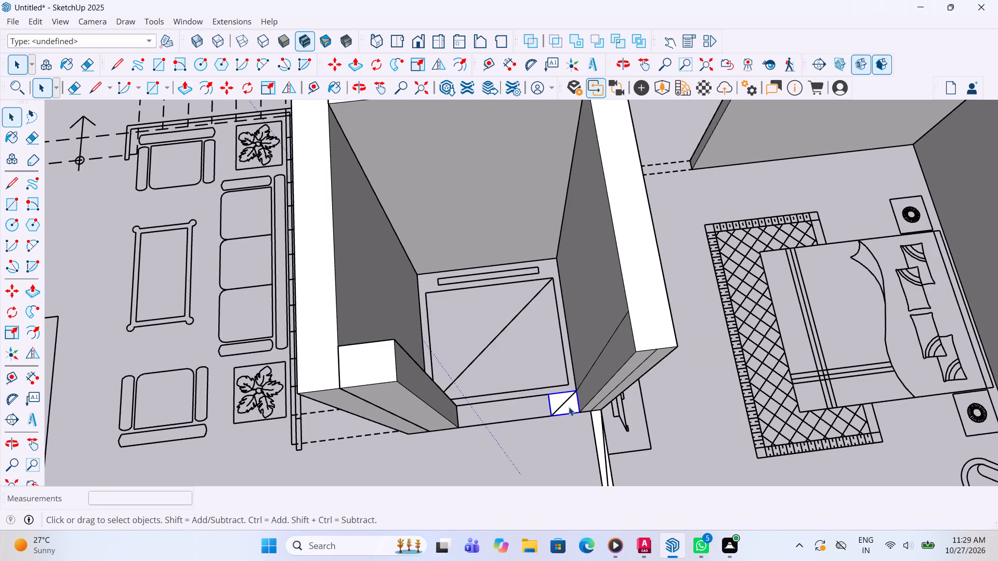
click(569, 407)
key(p)
click(569, 405)
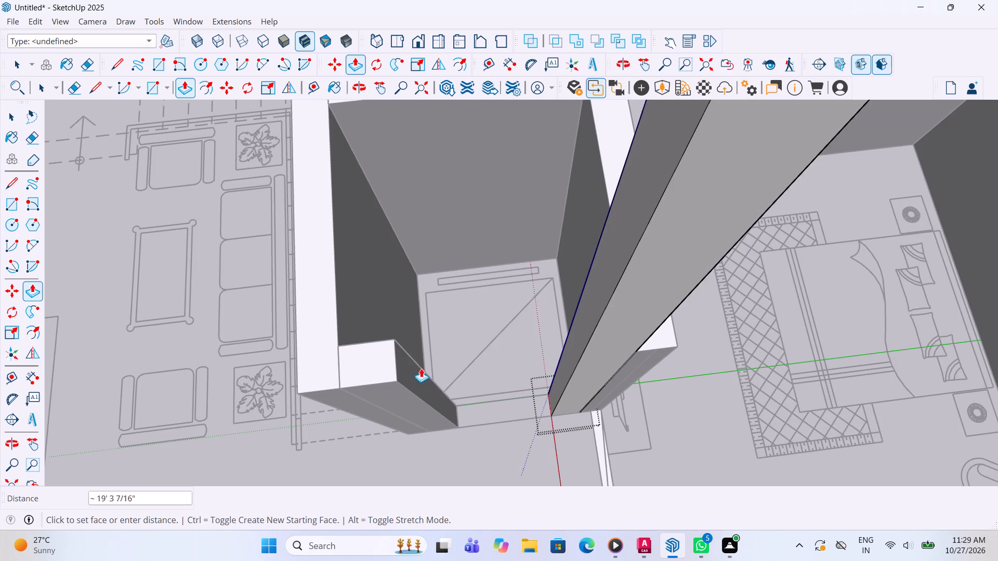
click(381, 367)
scroll(383, 366, down, 4)
key(space)
click(453, 459)
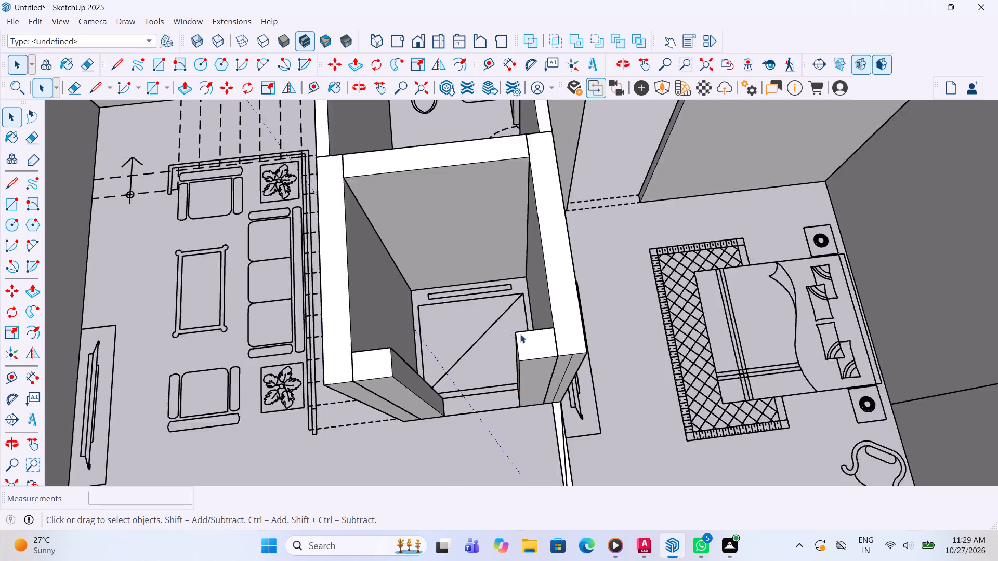
Select the lift shaft's back wall, both side walls and both door stubs and combine them into one group.
scroll(502, 323, down, 9)
middle_drag(484, 336, 517, 286)
scroll(496, 341, up, 3)
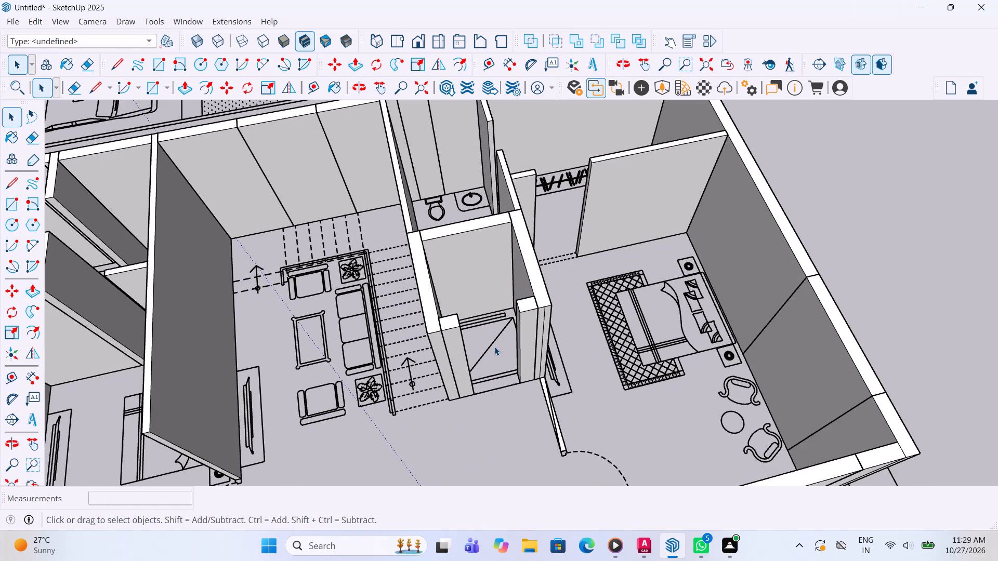
middle_drag(453, 360, 421, 358)
scroll(421, 358, up, 3)
click(467, 261)
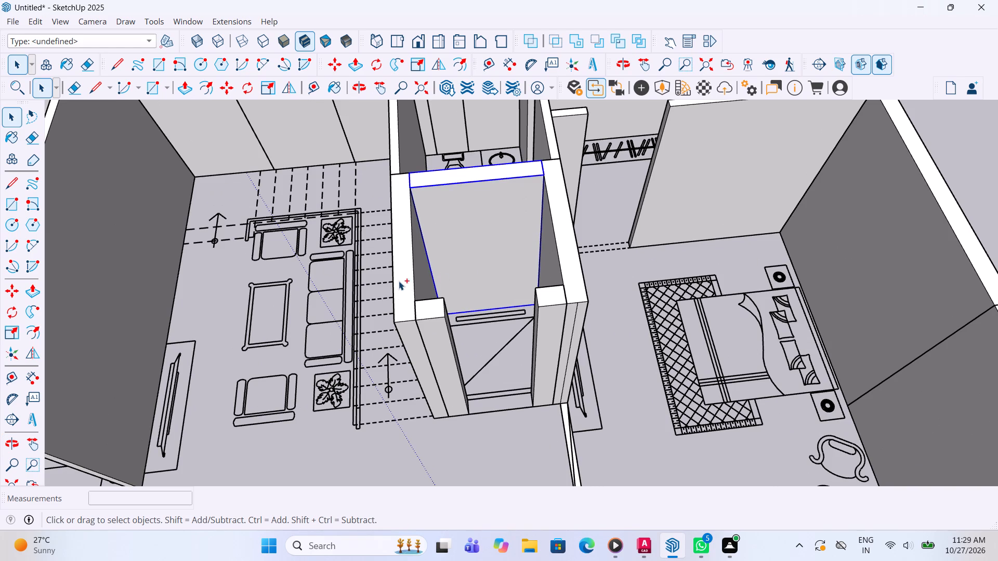
ctrl+click(402, 277)
ctrl+click(560, 257)
ctrl+click(545, 309)
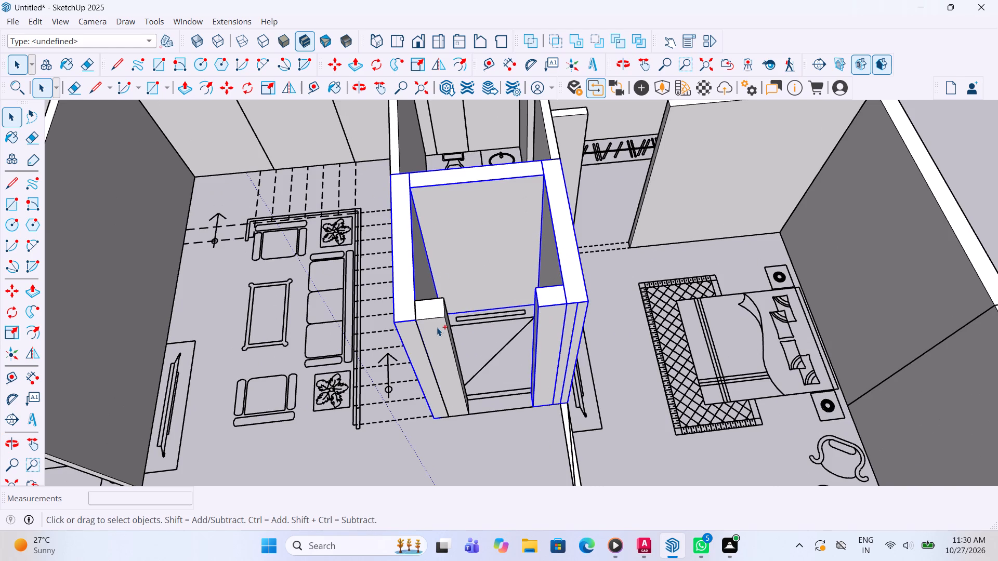
ctrl+click(437, 327)
ctrl+right_click(437, 327)
click(474, 466)
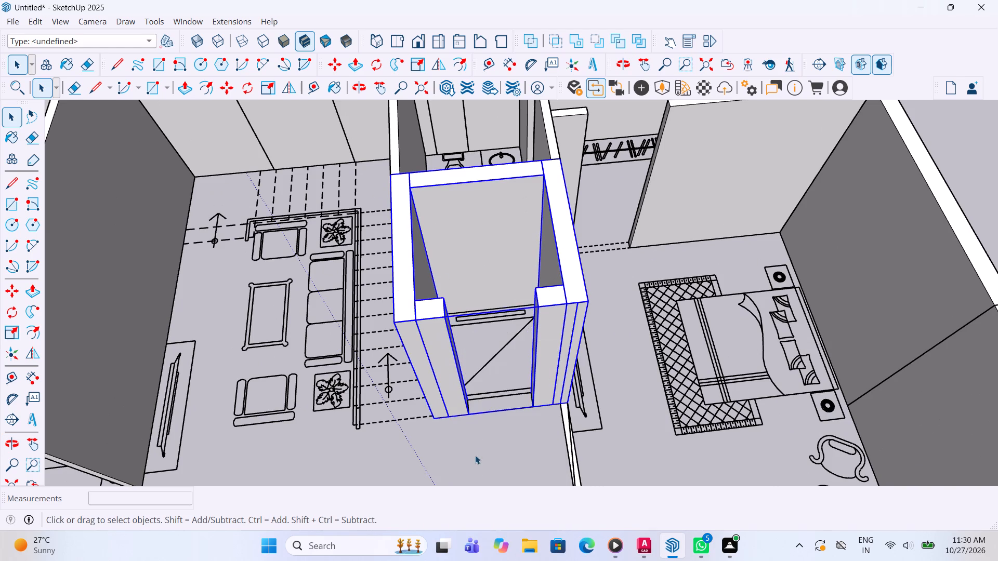
key(space)
click(489, 456)
Examine the nested wall pieces inside the lift shaft group and leave the group.
scroll(482, 408, down, 4)
middle_drag(492, 375, 483, 347)
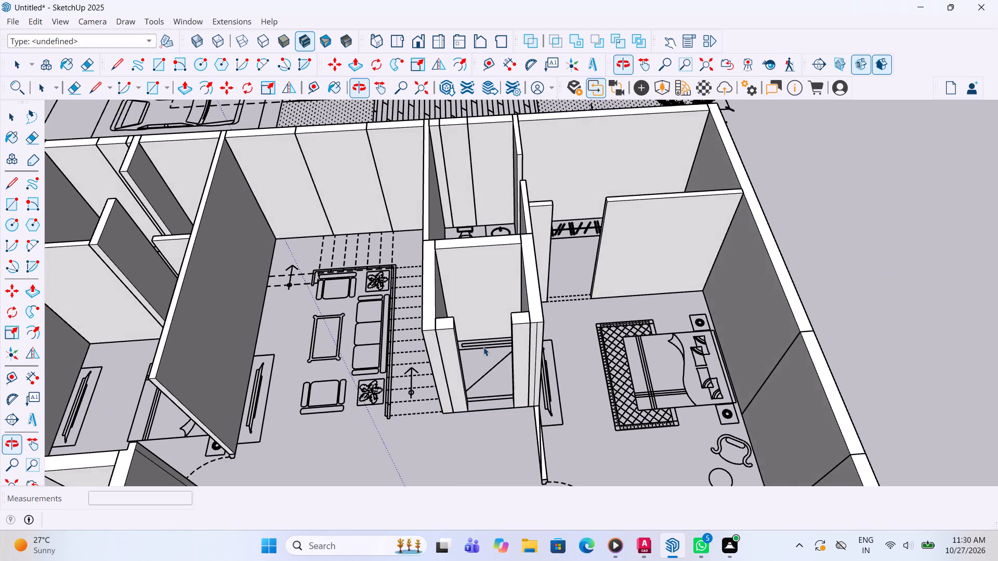
scroll(437, 349, up, 1)
click(437, 349)
scroll(437, 349, up, 3)
double_click(437, 349)
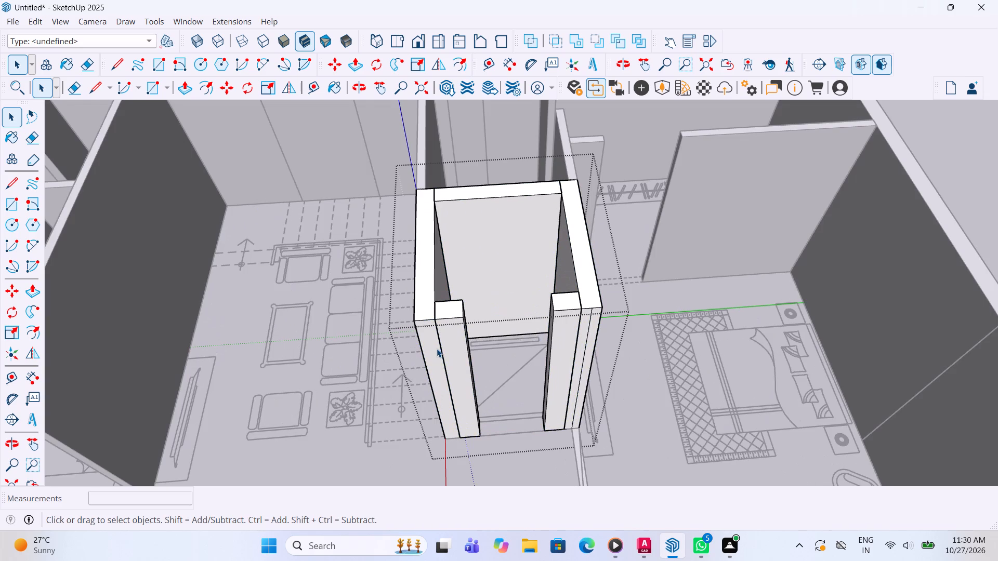
click(446, 363)
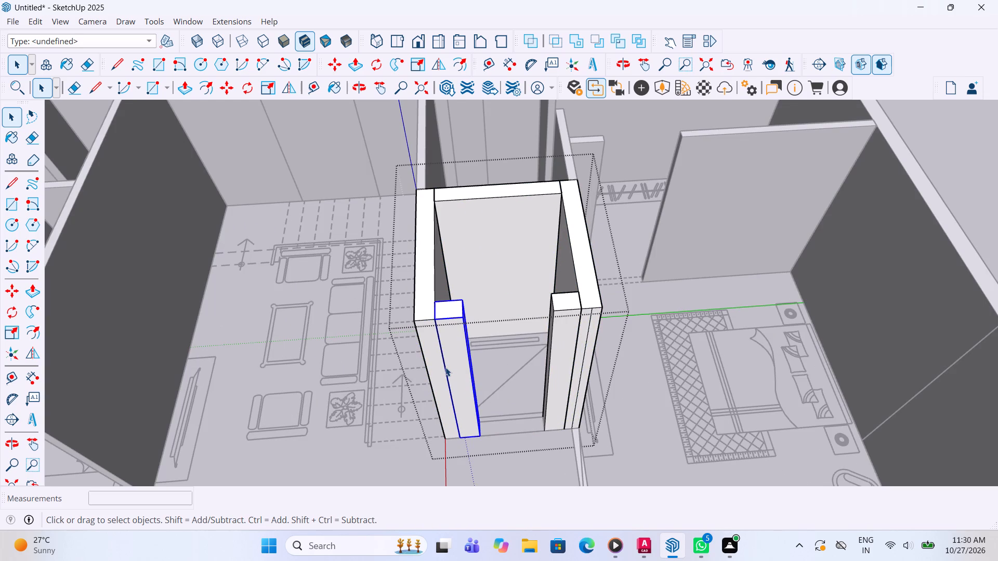
double_click(423, 264)
key(space)
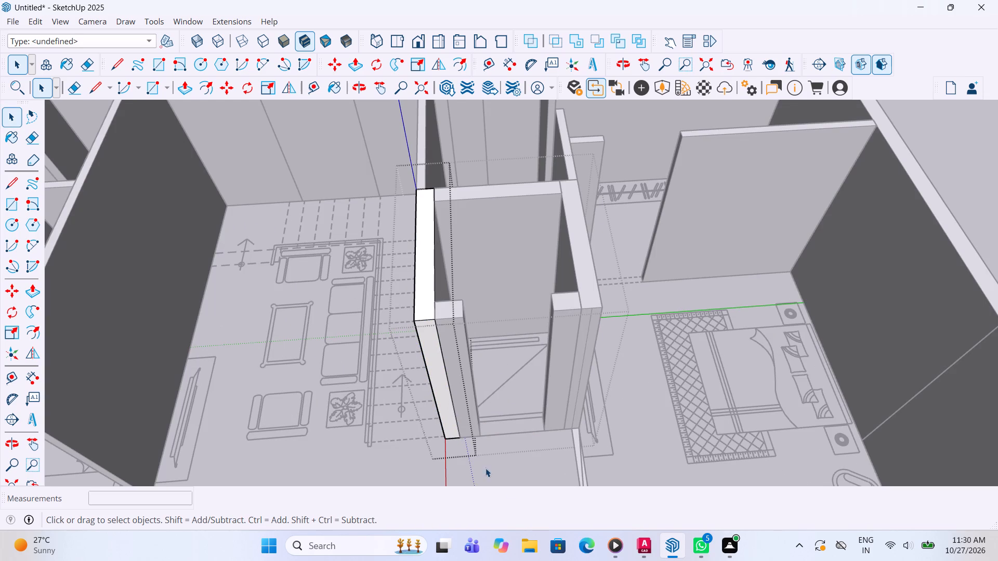
click(515, 491)
click(509, 469)
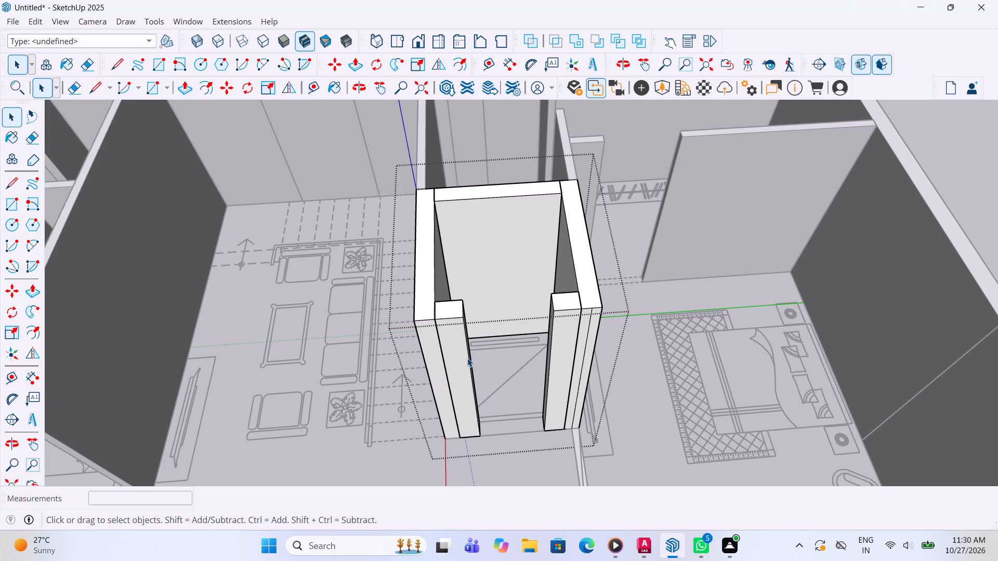
scroll(582, 422, down, 4)
scroll(602, 349, down, 2)
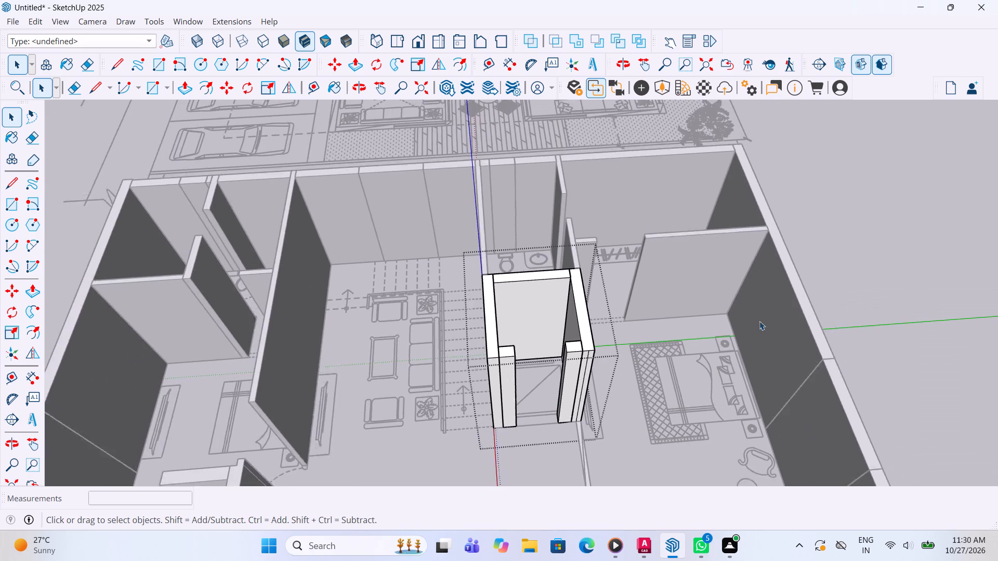
click(833, 280)
Look over the middle floor for wall strips that still need extruding.
scroll(557, 316, down, 3)
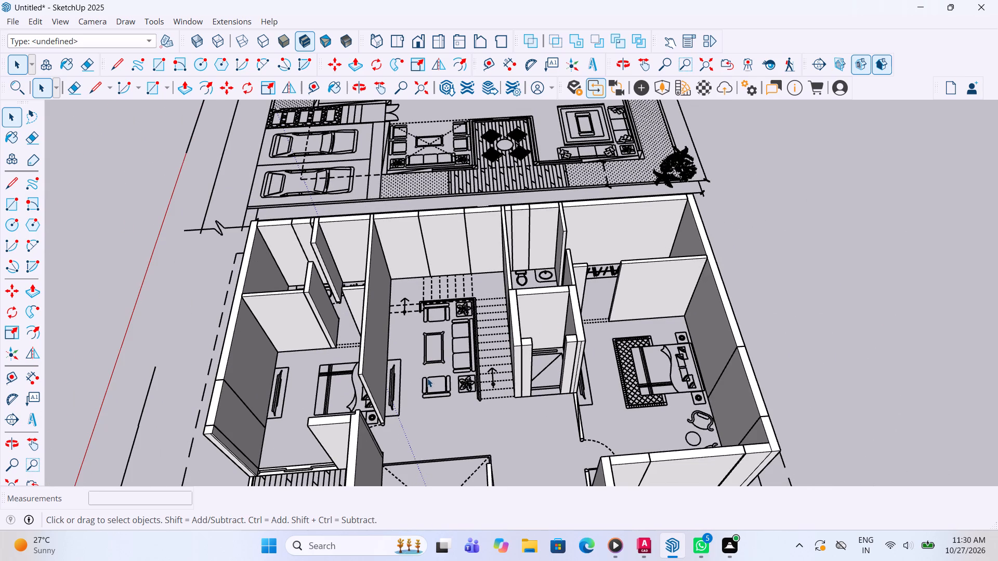
middle_drag(428, 378, 465, 396)
scroll(480, 293, up, 4)
scroll(437, 306, up, 8)
scroll(461, 290, down, 13)
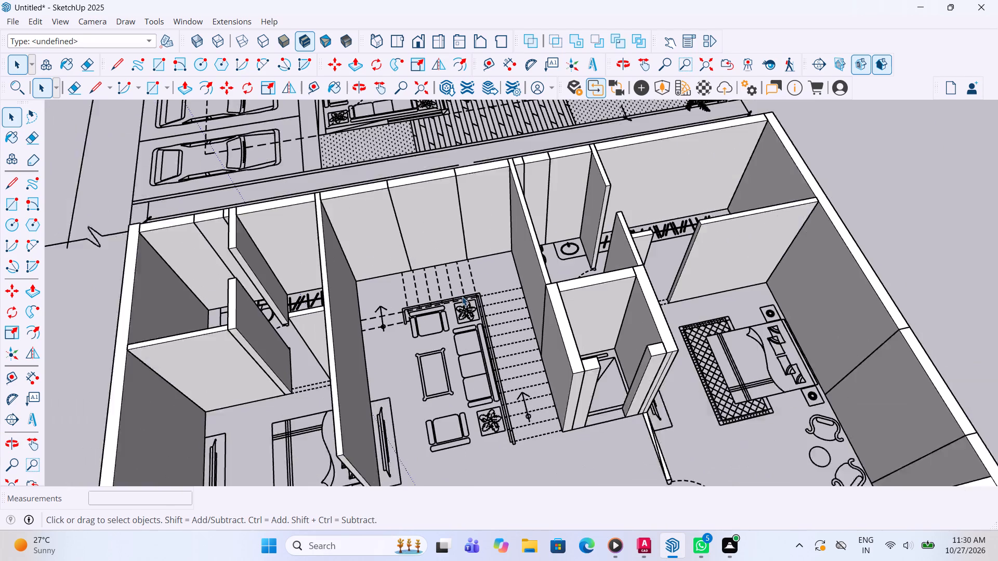
scroll(470, 296, down, 5)
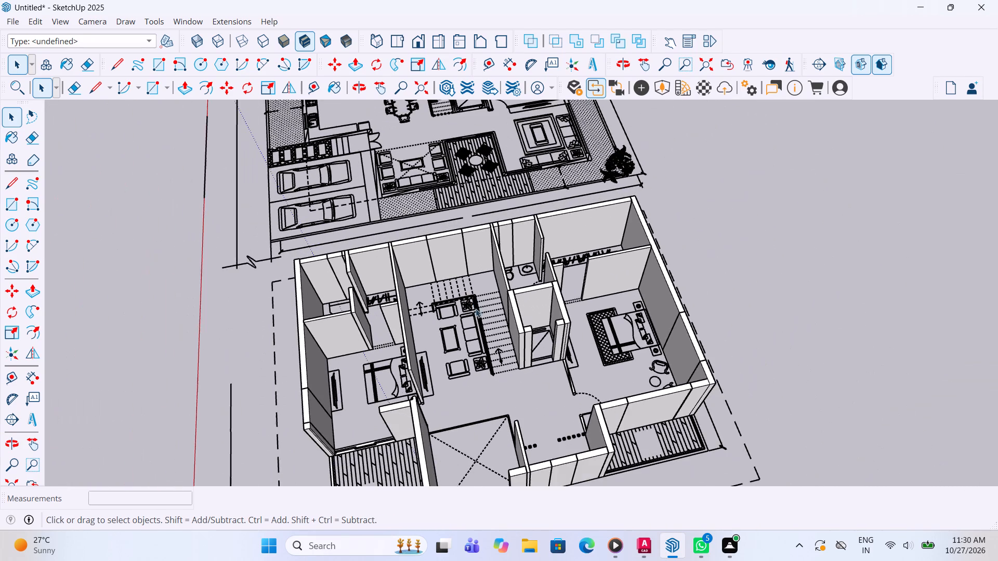
scroll(512, 434, up, 4)
middle_drag(504, 425, 487, 413)
scroll(487, 413, down, 5)
scroll(577, 425, up, 5)
Extrude the thin wall strip between the lift shaft and the bedroom door to 11', level with the existing walls, and leave the group.
middle_drag(412, 336, 573, 339)
scroll(573, 339, up, 6)
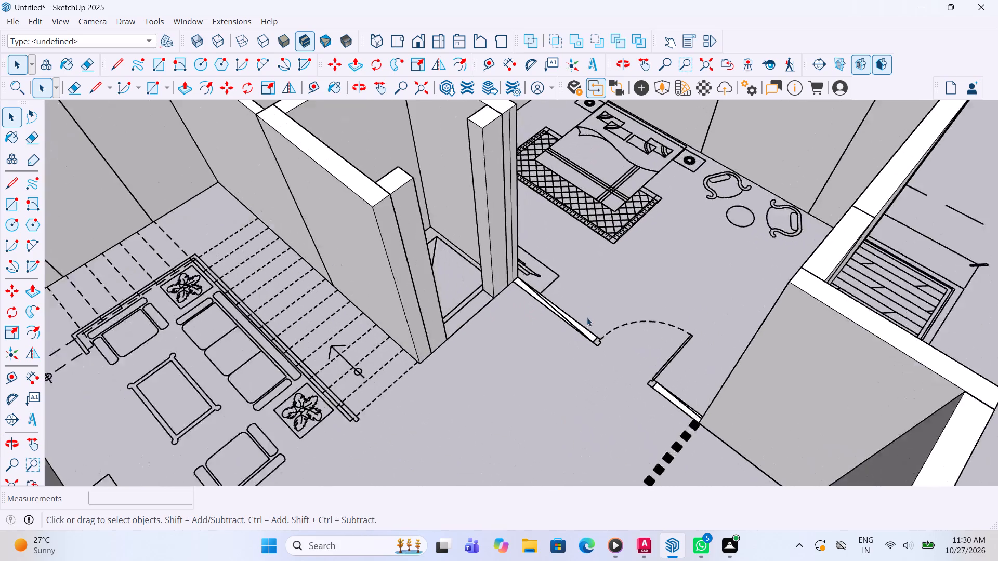
scroll(587, 317, up, 7)
double_click(586, 345)
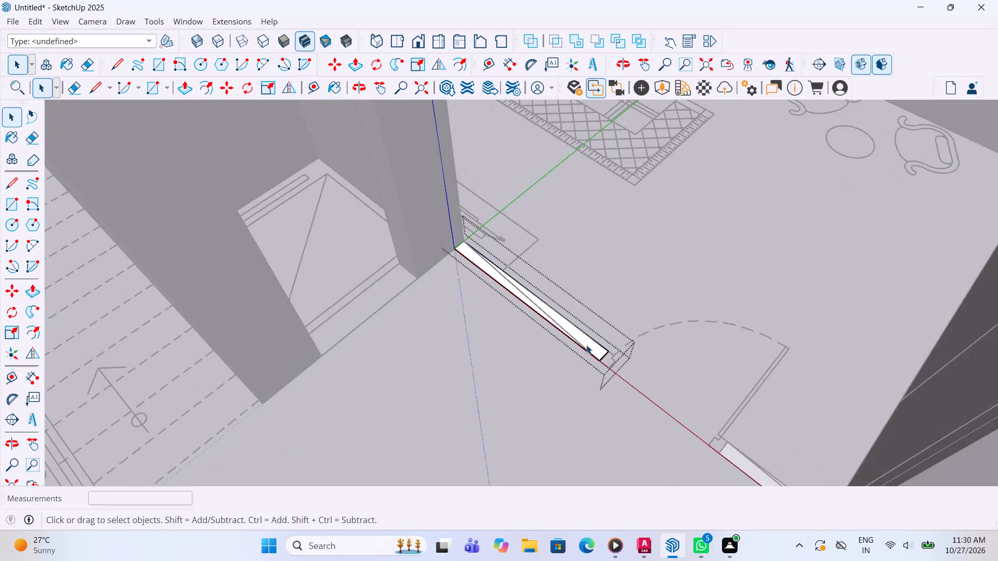
key(p)
click(586, 340)
scroll(584, 271, down, 5)
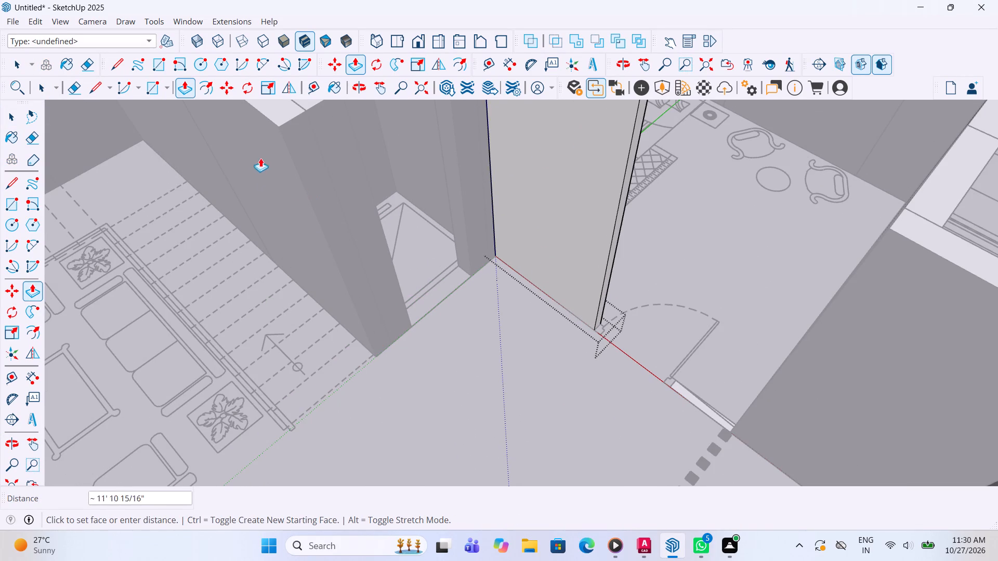
scroll(359, 343, down, 2)
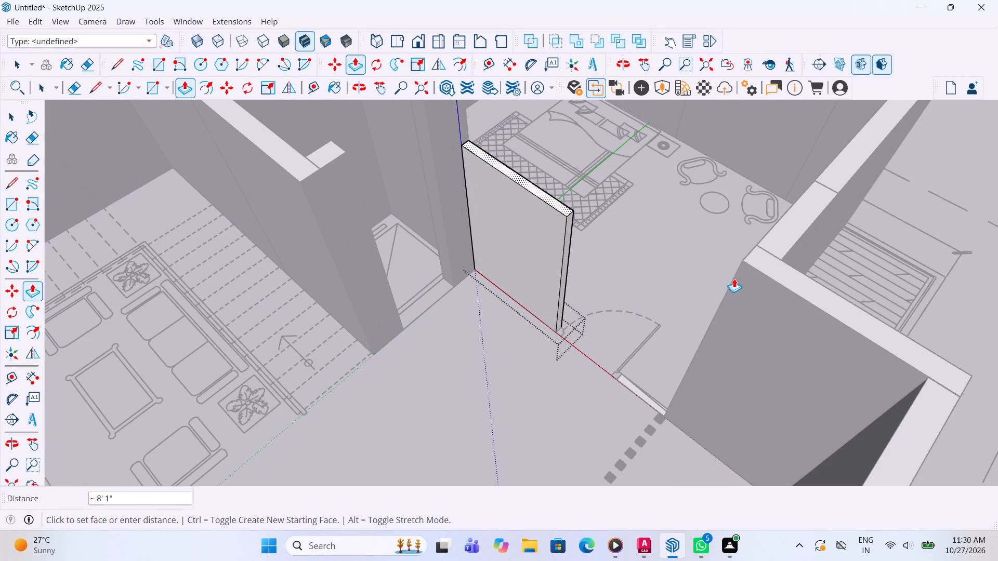
click(782, 269)
key(space)
click(518, 393)
Extrude the short wall strip on the other side of the bedroom door opening to 11'.
scroll(625, 393, up, 3)
double_click(646, 396)
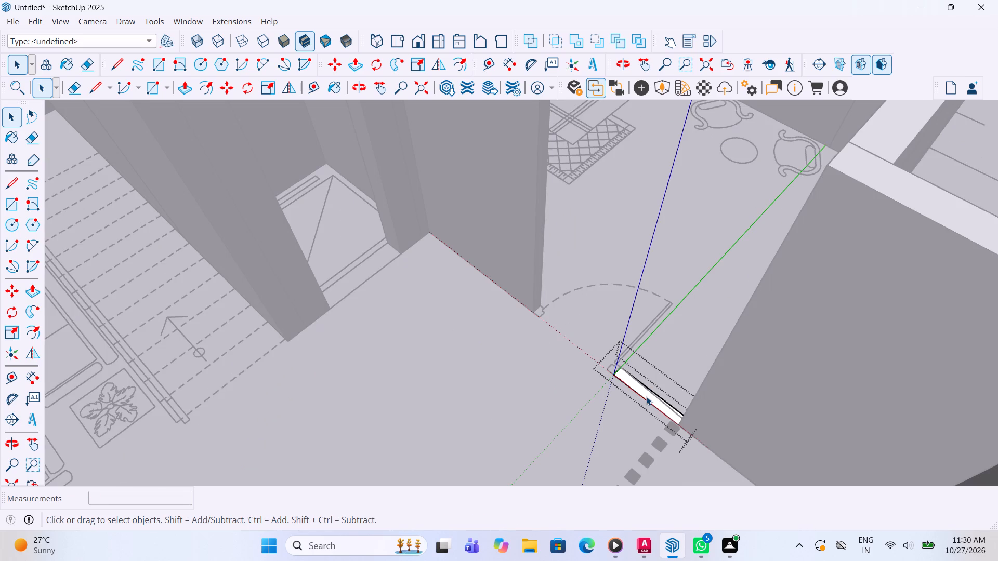
key(p)
click(647, 393)
click(914, 210)
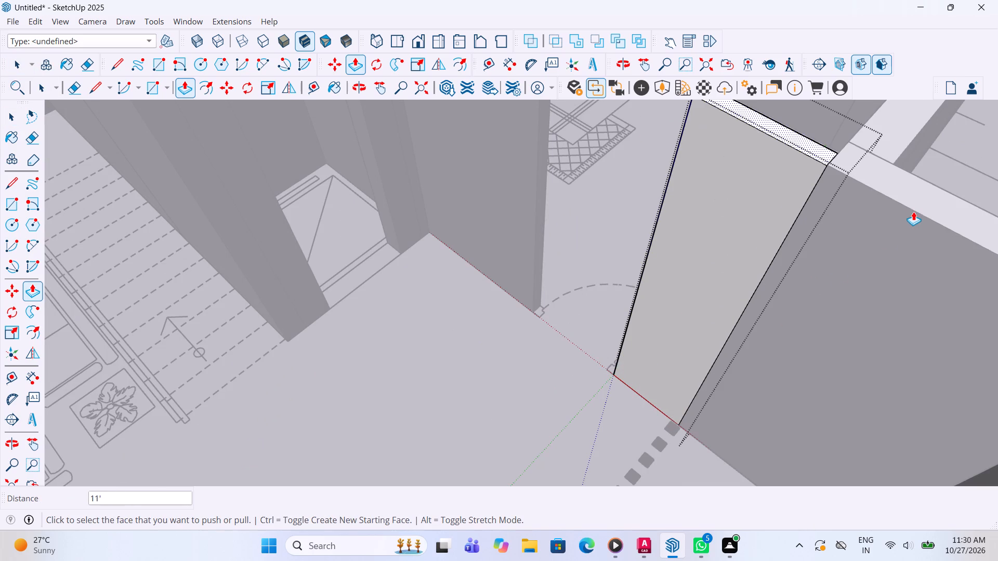
Match the top of the short wall strip beside the bedroom door to the adjoining wall's top and leave the group.
click(813, 154)
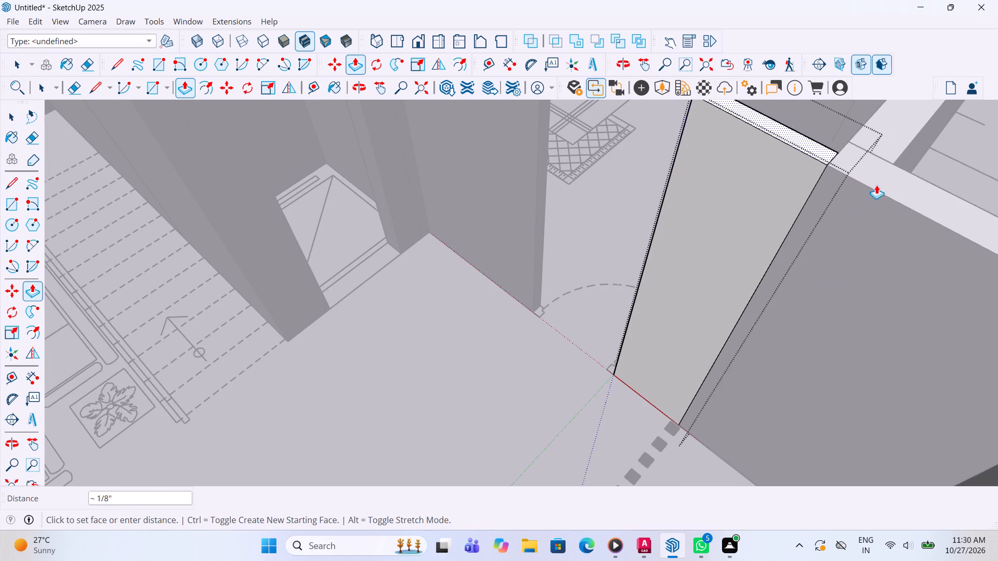
click(888, 193)
key(space)
click(485, 407)
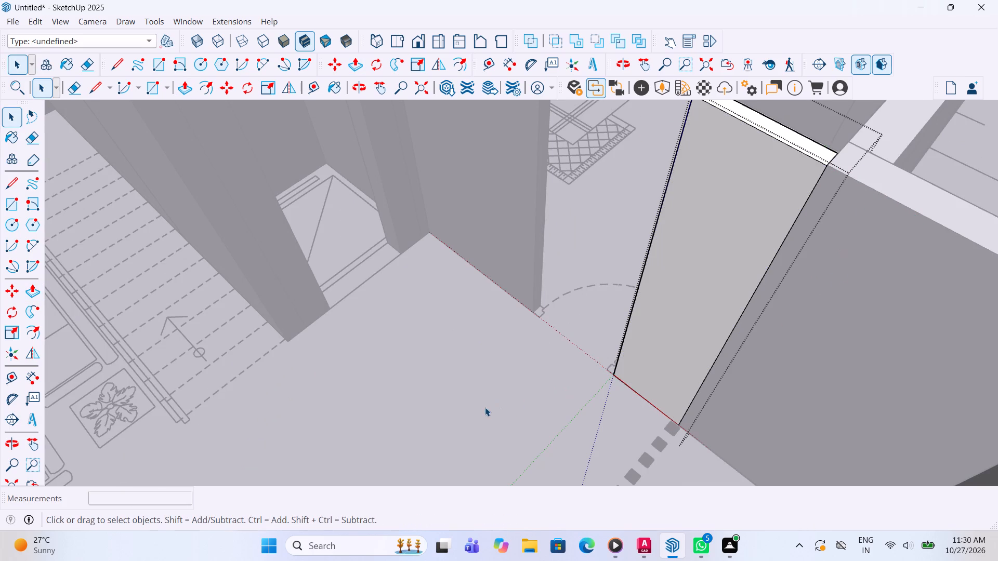
Draw a rectangle on the floor across the bedroom door opening, about 3' 6" long and as deep as the adjoining walls.
scroll(479, 364, down, 14)
middle_drag(472, 299, 401, 317)
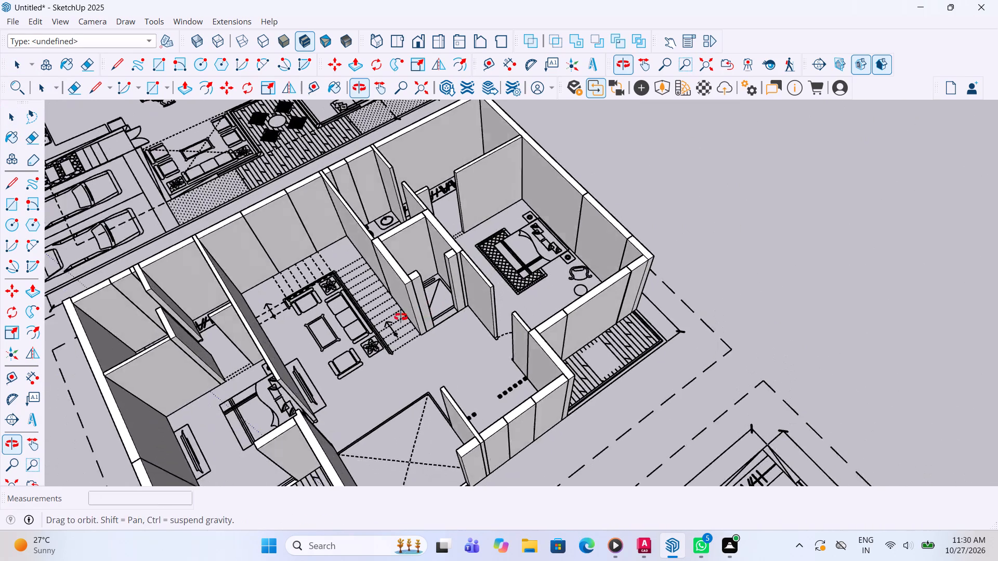
middle_drag(401, 317, 351, 320)
scroll(495, 357, down, 3)
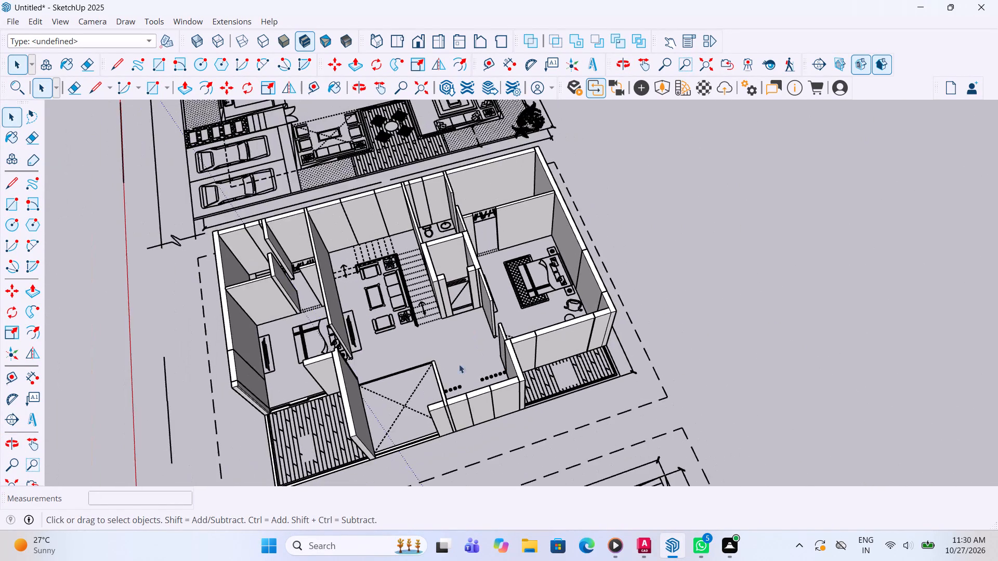
middle_drag(441, 364, 805, 348)
scroll(620, 337, up, 2)
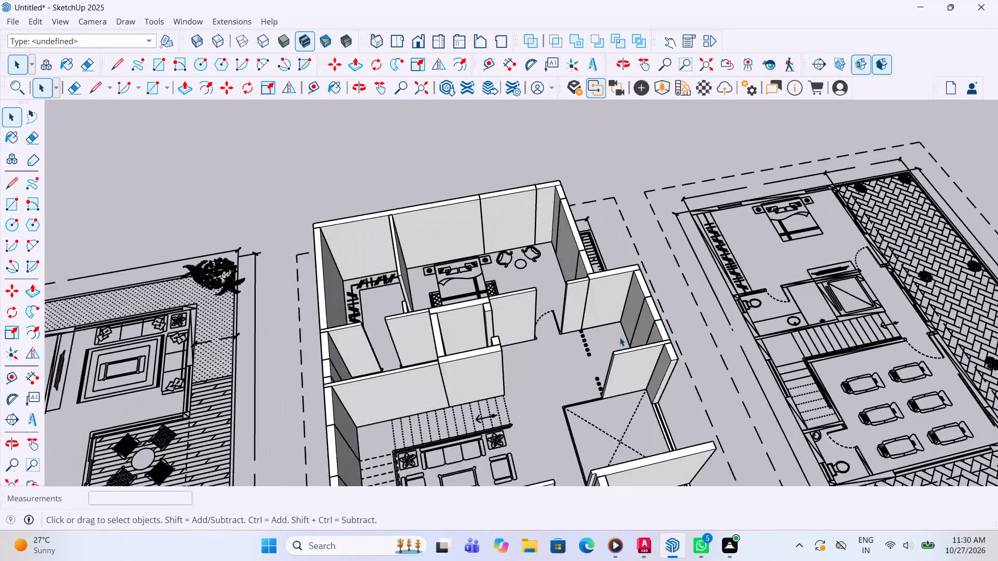
scroll(620, 337, up, 10)
scroll(478, 328, up, 5)
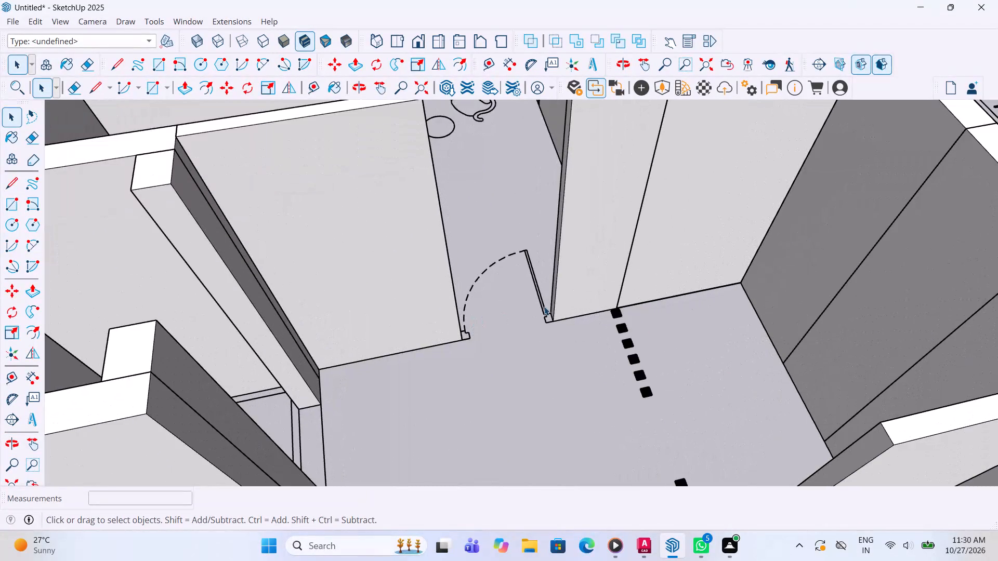
middle_drag(499, 305, 374, 324)
scroll(421, 312, up, 4)
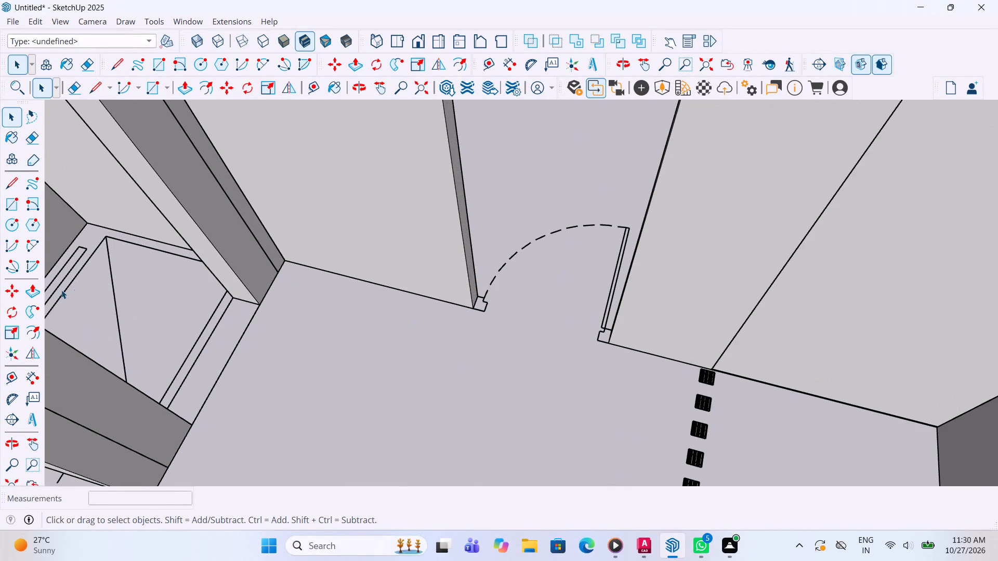
click(9, 203)
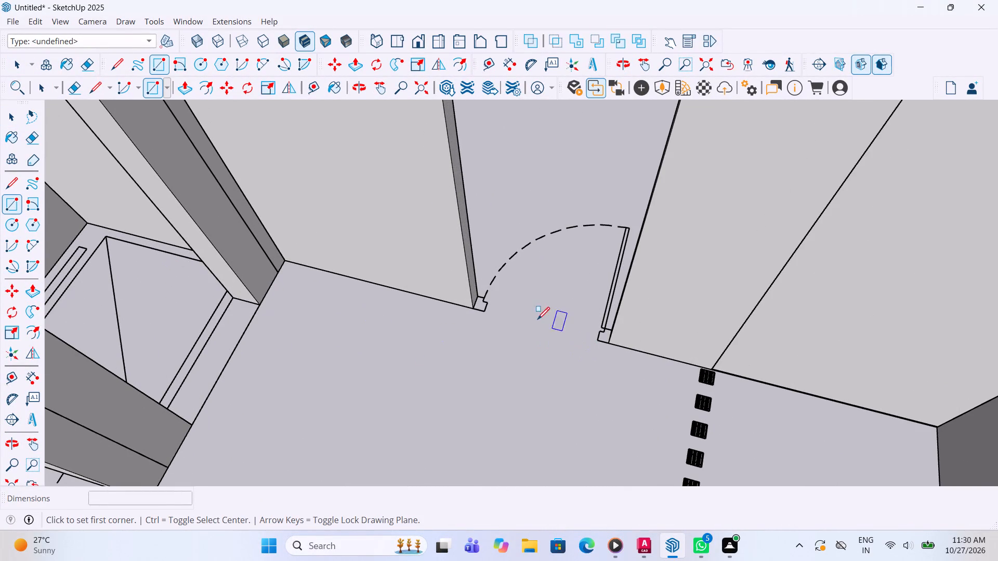
click(468, 305)
middle_drag(544, 337, 550, 340)
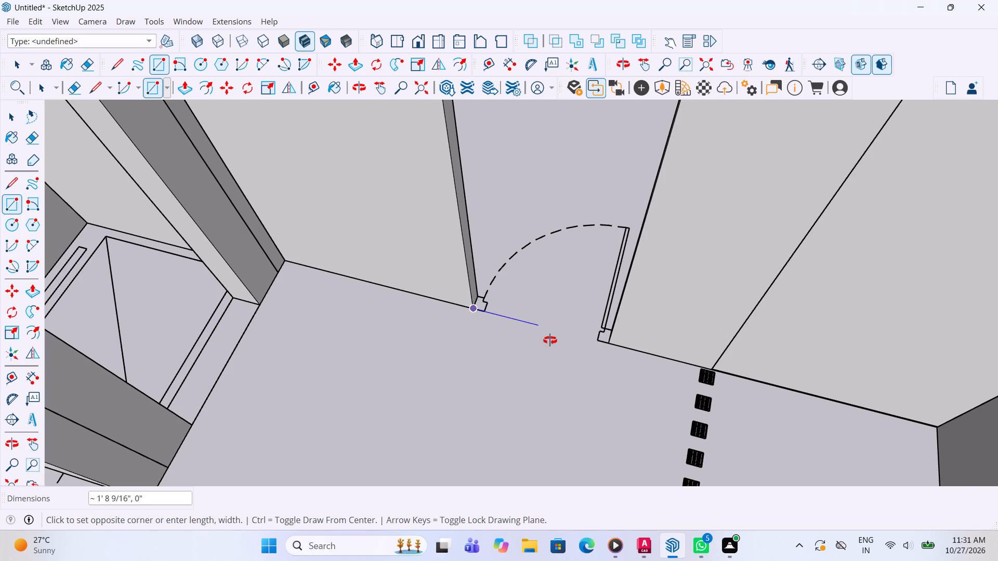
middle_drag(550, 340, 660, 365)
scroll(641, 306, up, 9)
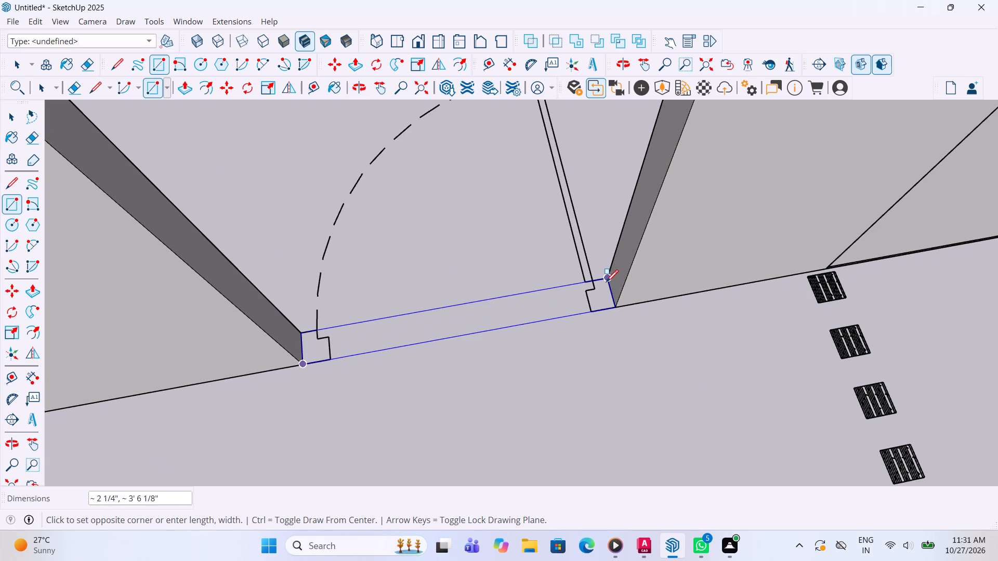
click(606, 281)
scroll(590, 311, down, 3)
key(space)
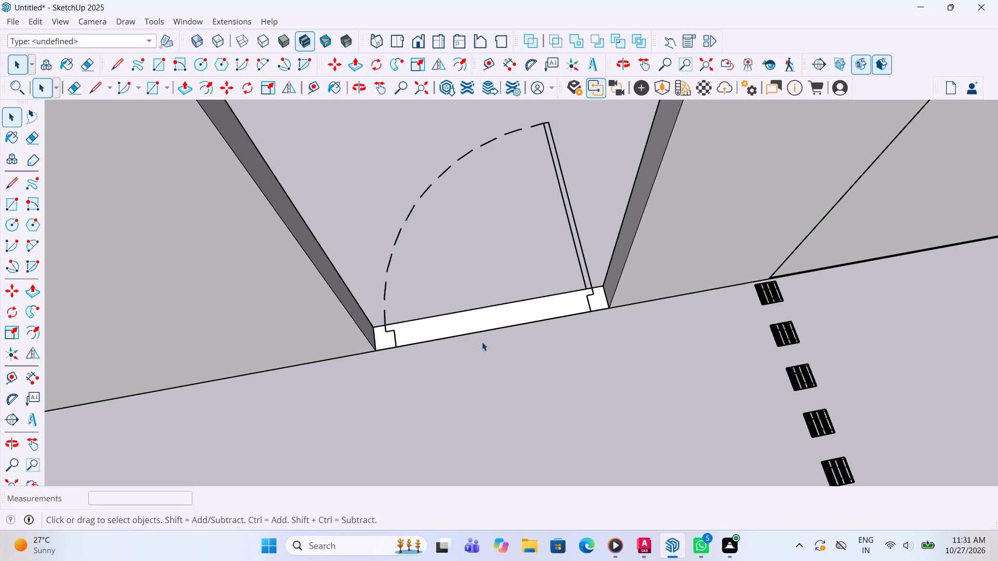
Make the rectangle across the bedroom door opening a group.
click(482, 316)
right_click(482, 316)
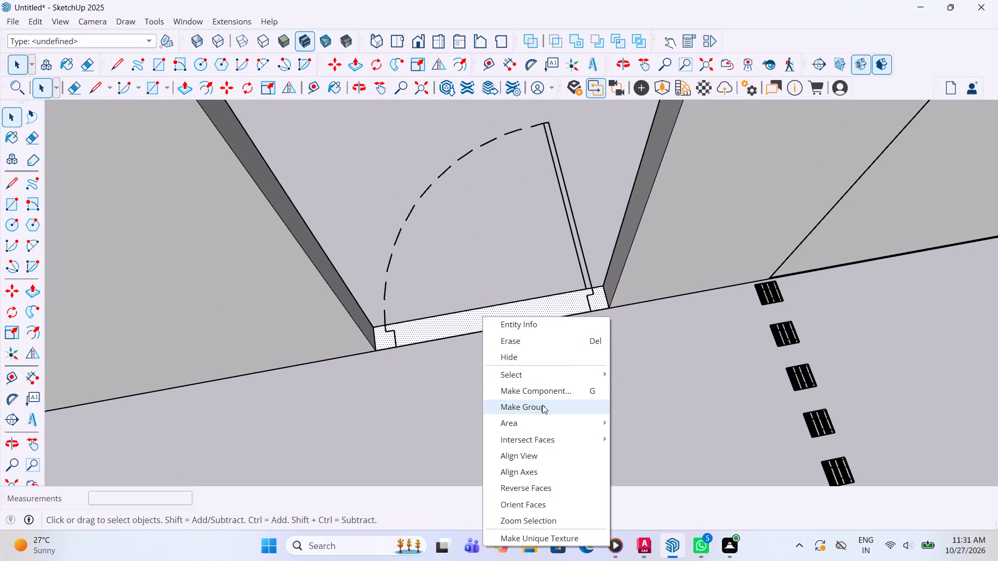
click(542, 405)
Extrude the grouped door-opening rectangle to 11', level with the existing wall tops, and leave the group.
triple_click(487, 315)
key(p)
click(487, 315)
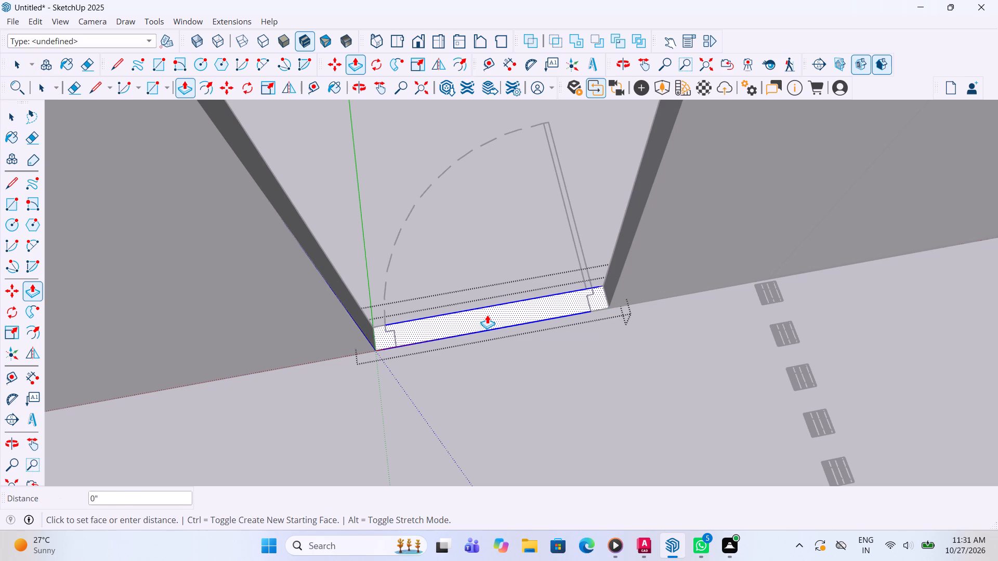
scroll(465, 264, down, 20)
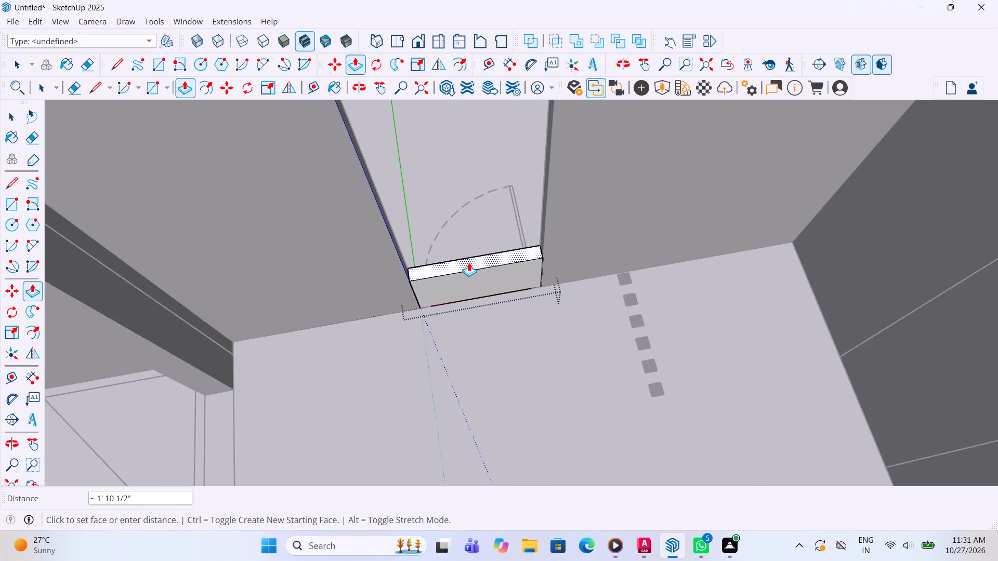
scroll(469, 262, down, 12)
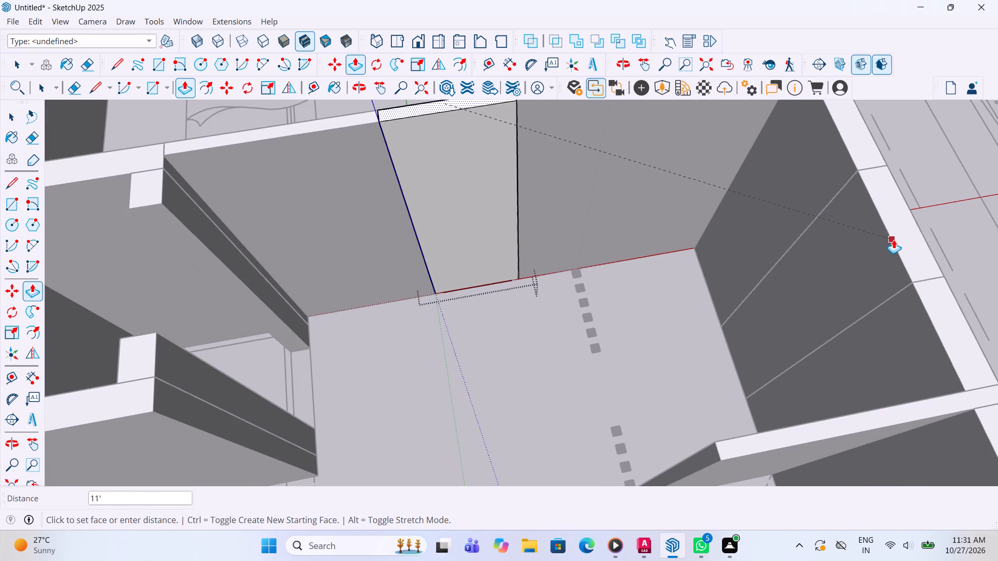
click(894, 239)
key(space)
click(543, 349)
Place a horizontal guide line 8' above the base of the new wall panel at the bedroom door.
scroll(448, 362, down, 6)
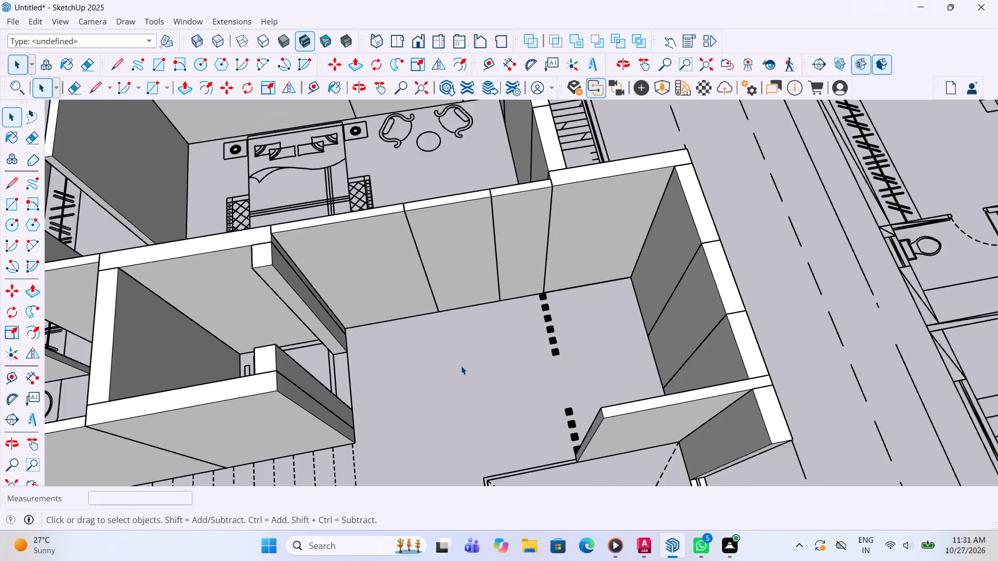
middle_drag(636, 350, 570, 253)
scroll(517, 244, up, 5)
middle_drag(401, 246, 439, 246)
scroll(408, 270, up, 1)
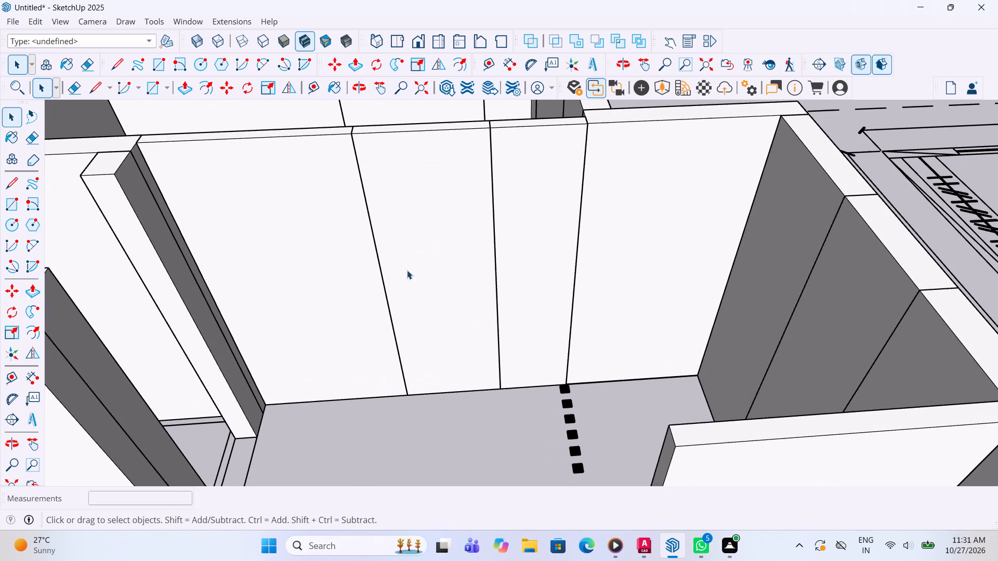
click(414, 263)
scroll(435, 322, down, 2)
click(442, 419)
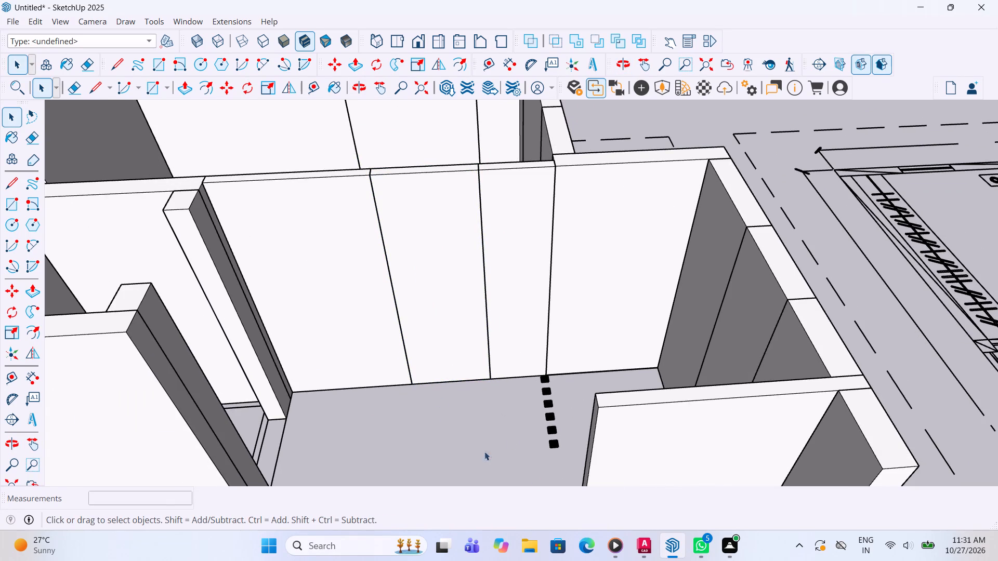
click(9, 379)
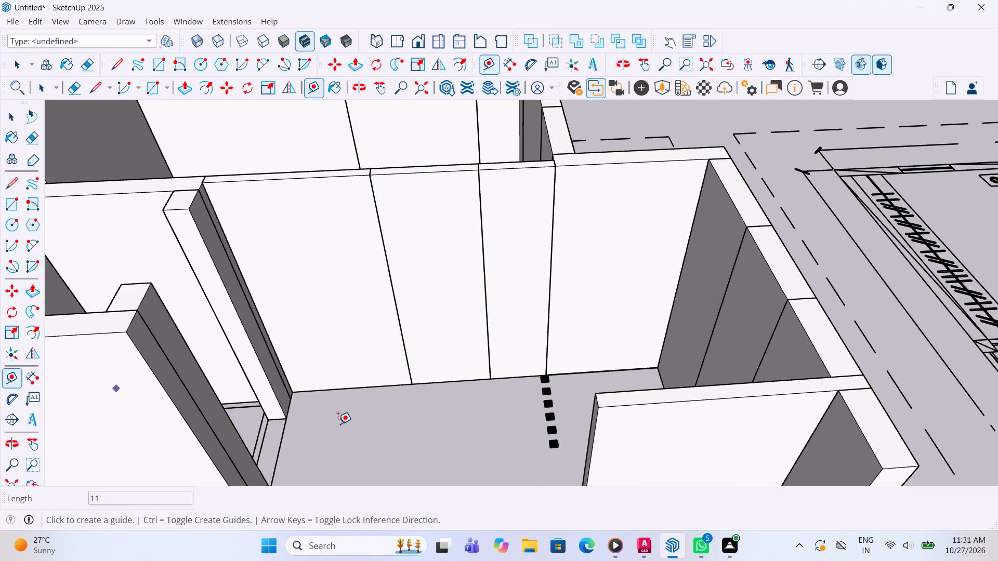
click(440, 380)
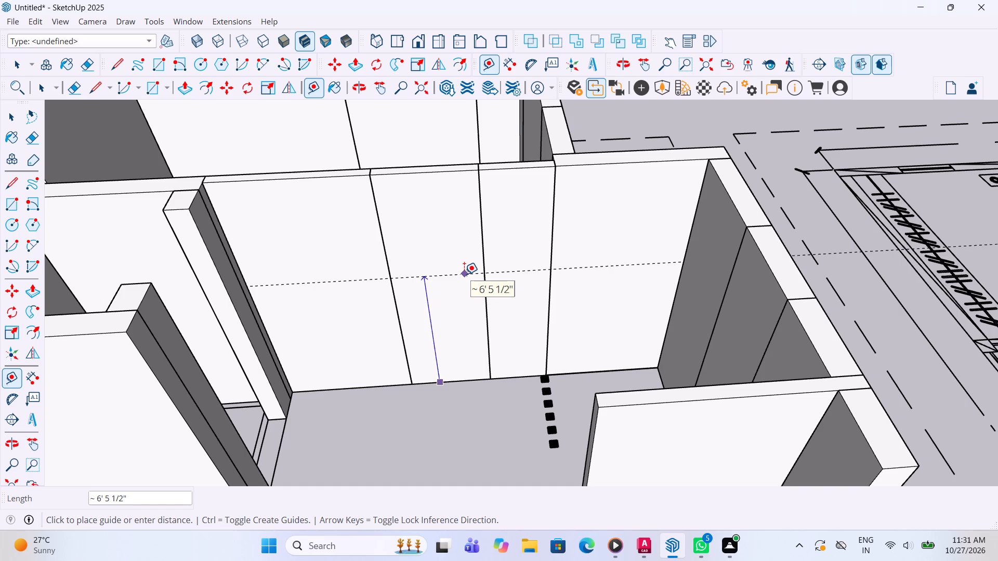
text(8')
key(Return)
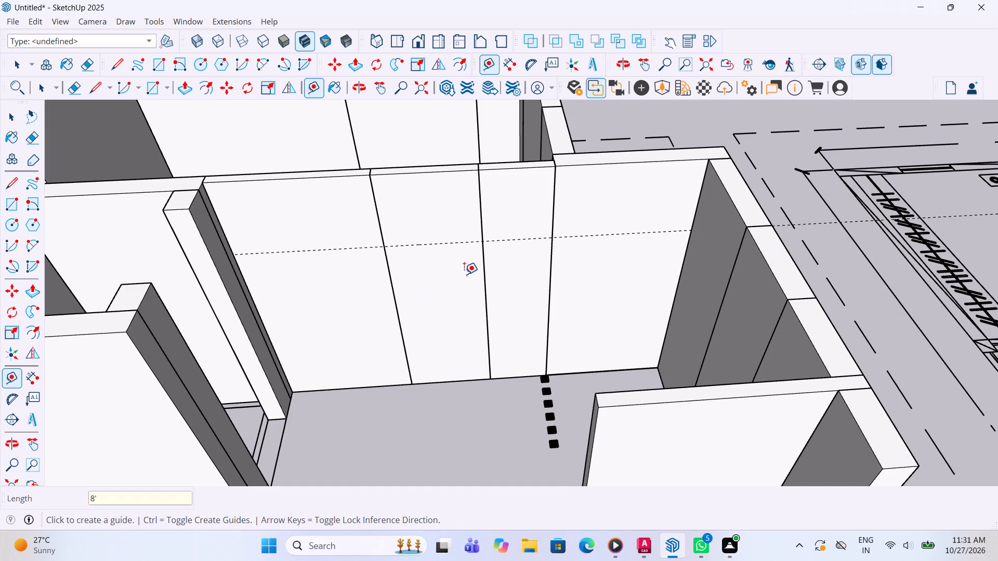
key(space)
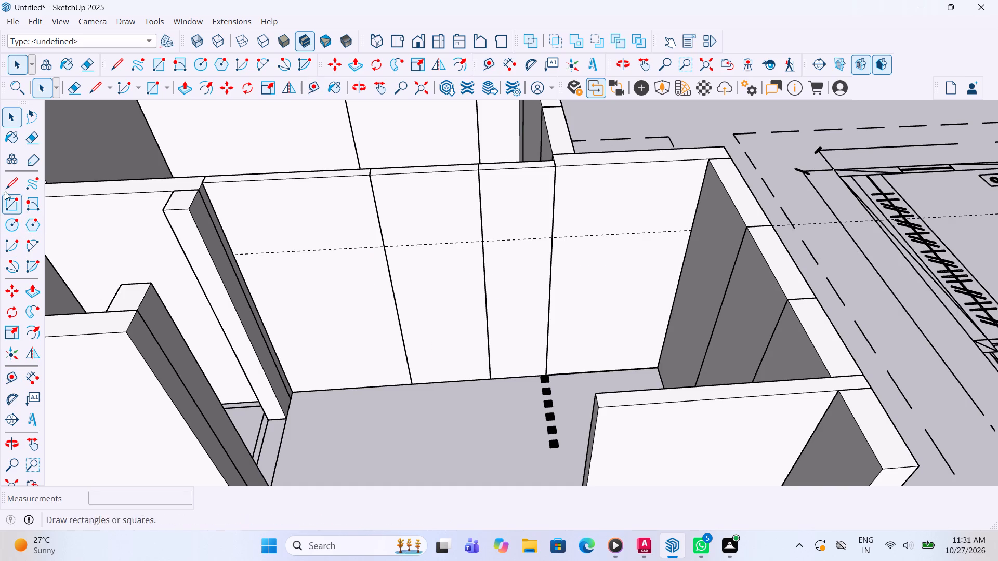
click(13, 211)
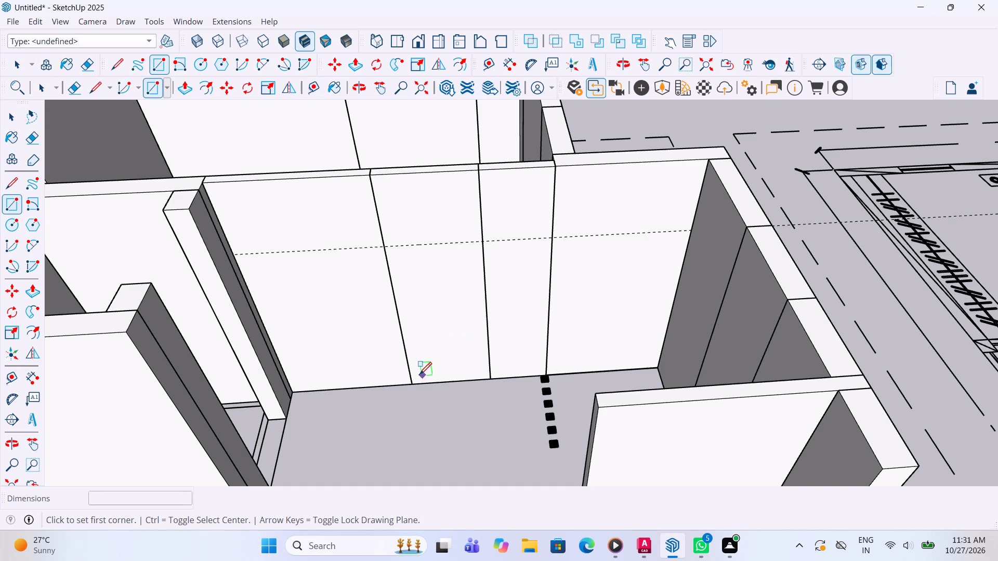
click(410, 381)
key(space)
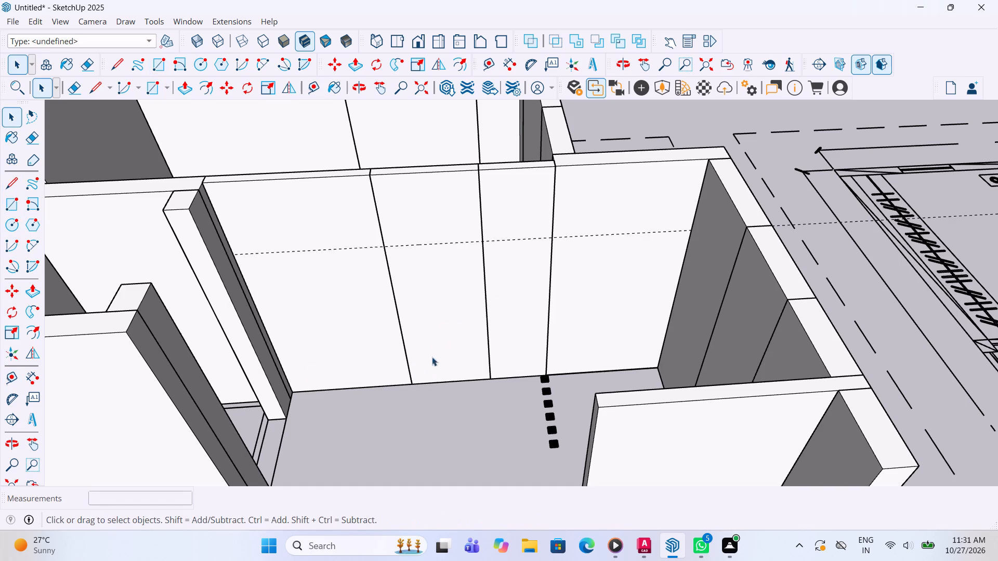
Open the wall panel group at the bedroom door for editing.
double_click(438, 346)
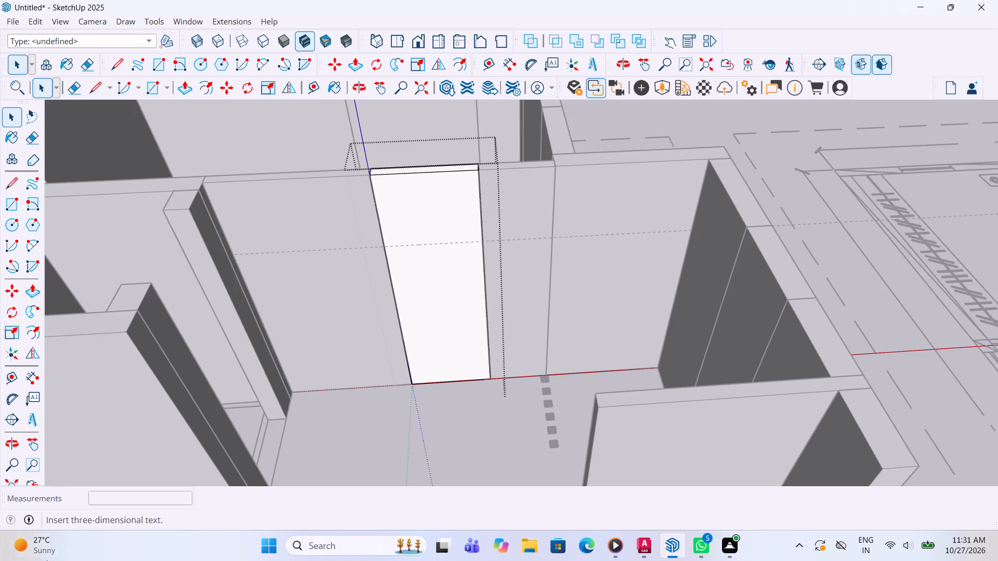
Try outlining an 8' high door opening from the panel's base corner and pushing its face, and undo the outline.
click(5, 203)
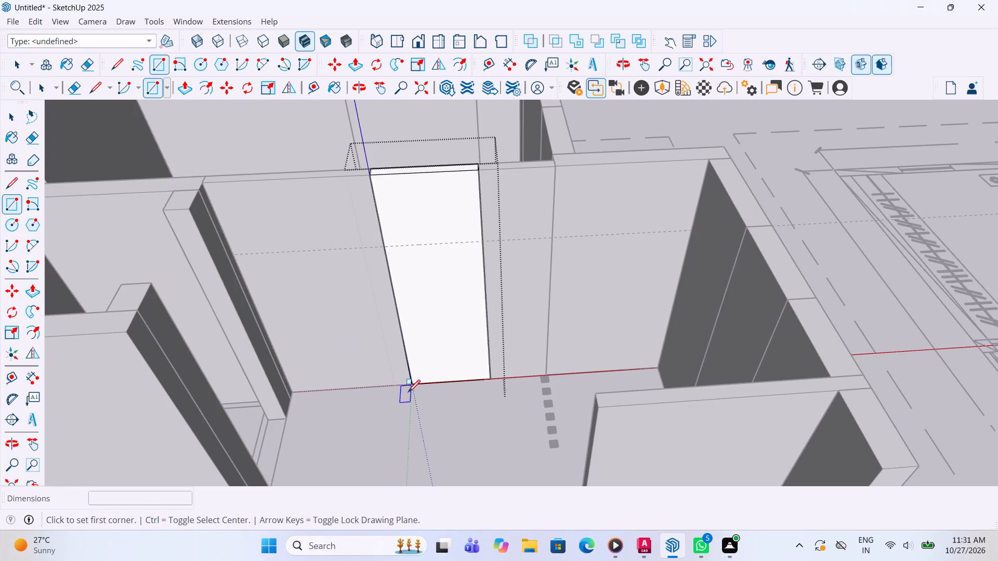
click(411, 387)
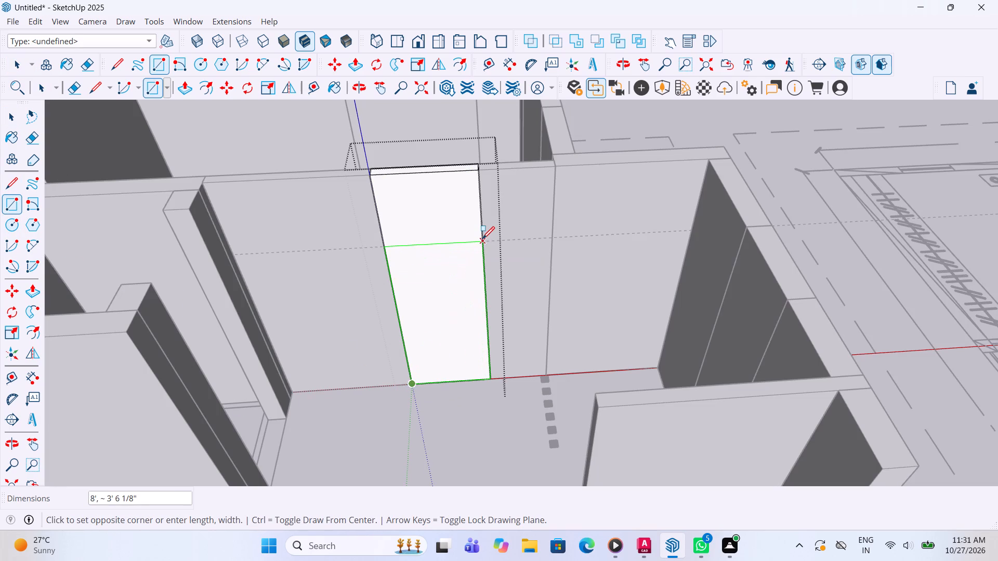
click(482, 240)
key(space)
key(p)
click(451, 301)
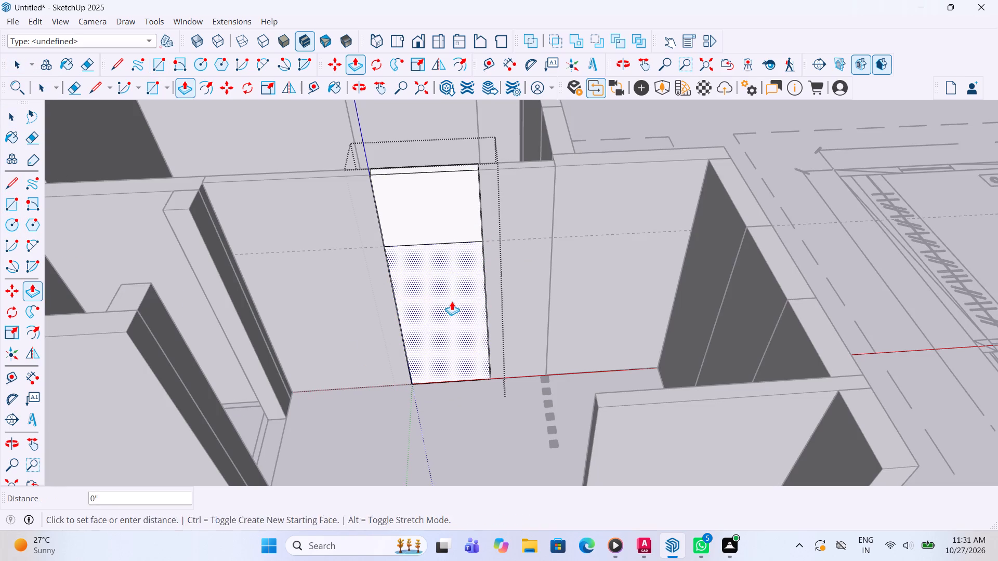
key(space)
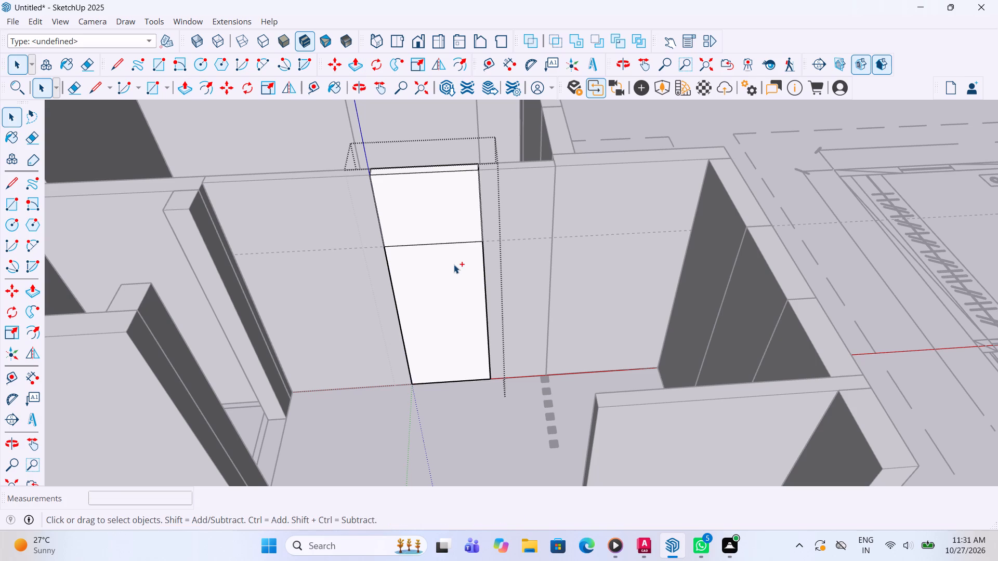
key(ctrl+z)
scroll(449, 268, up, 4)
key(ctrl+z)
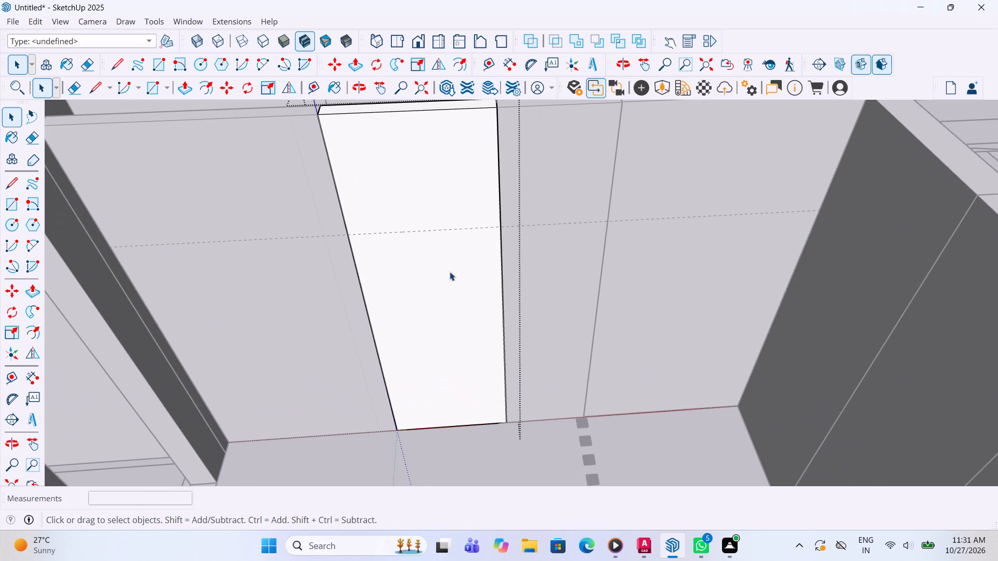
Draw an 8' by about 3' 6 1/8" rectangle on the panel's face, from the guide line down to the opposite base corner.
click(396, 288)
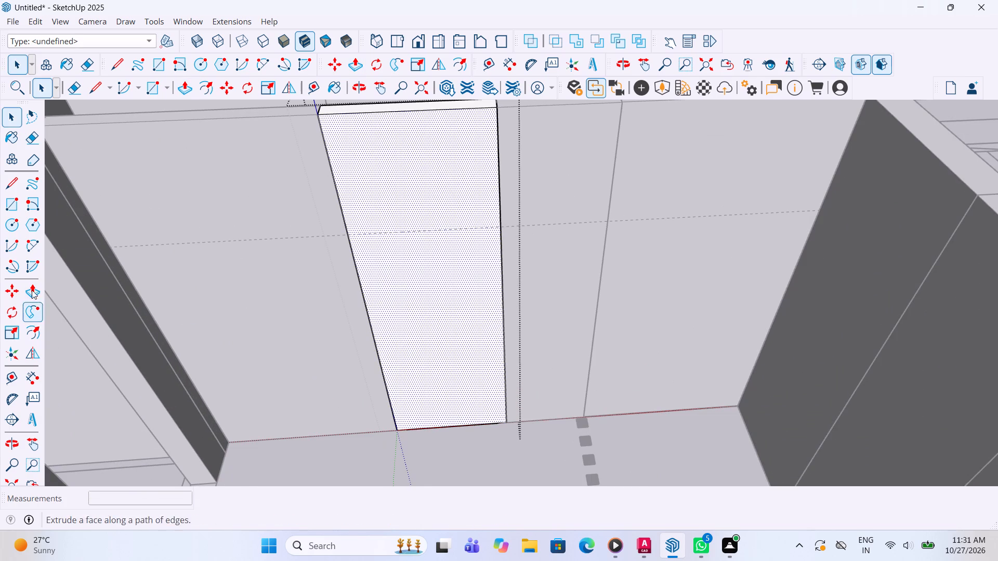
click(15, 198)
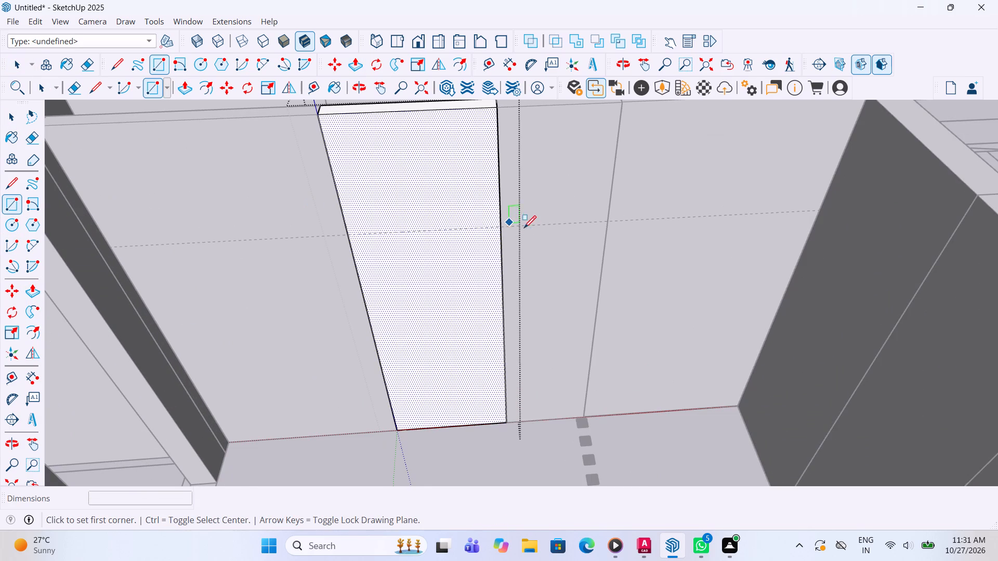
click(498, 228)
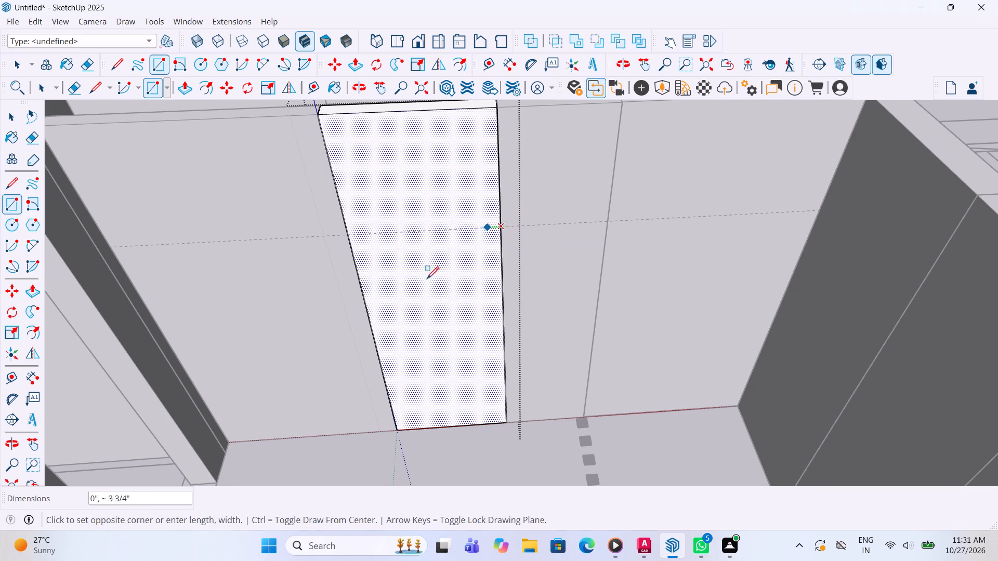
click(396, 428)
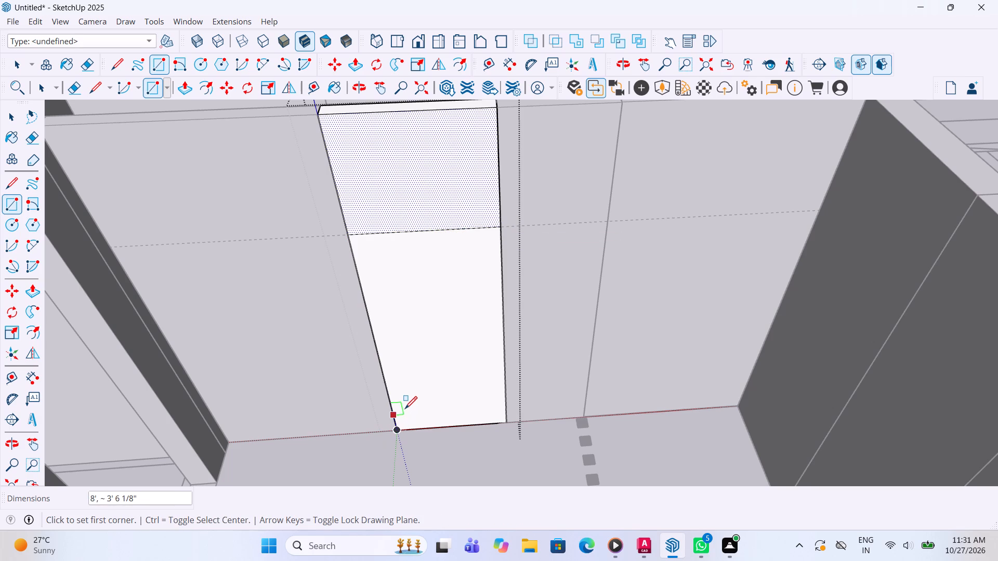
key(p)
key(space)
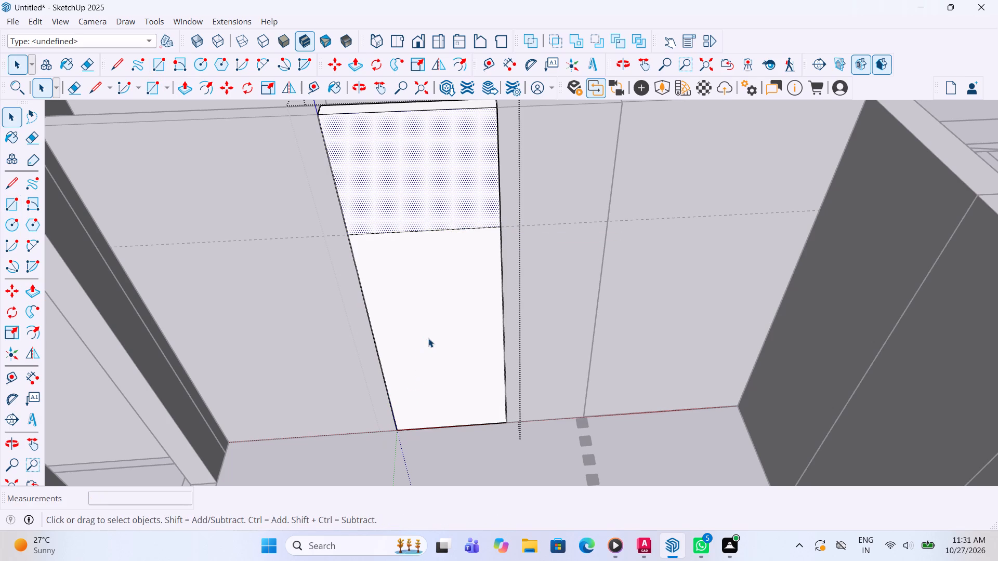
Push the 8' high rectangle through the bedroom door wall panel to cut the opening, and close the group.
click(428, 338)
key(p)
click(430, 341)
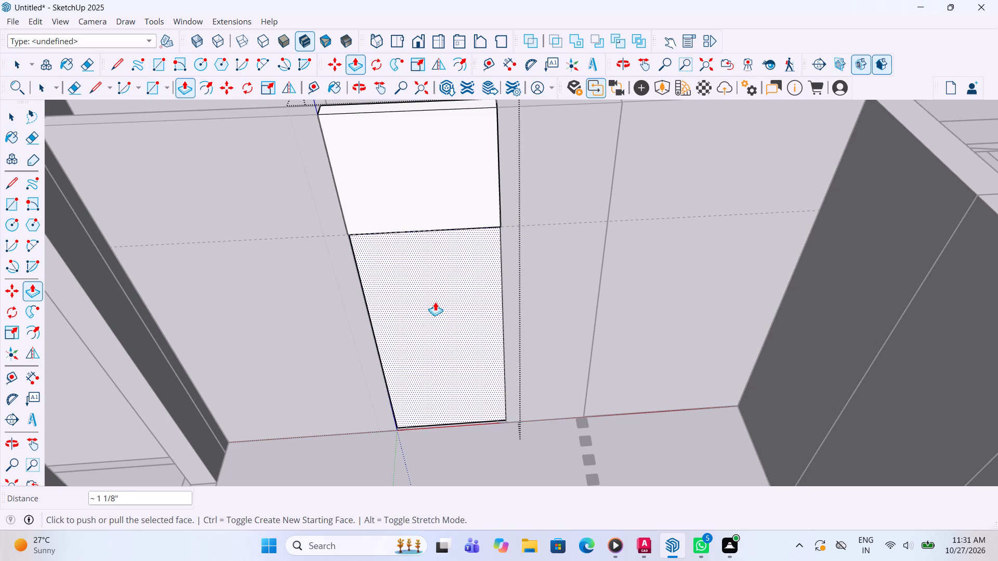
click(435, 286)
click(466, 270)
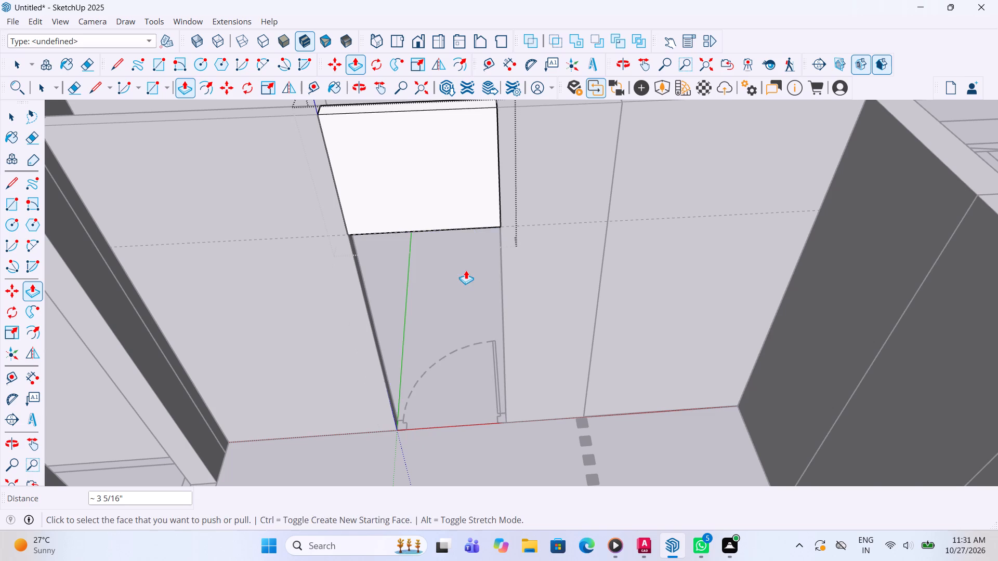
key(space)
scroll(443, 311, down, 5)
click(447, 292)
Draw a rectangle about 2' 6 1/16" by 4 7/16" across the wall gap at the bathroom door beside the wardrobe.
scroll(448, 292, down, 12)
middle_drag(434, 336, 341, 447)
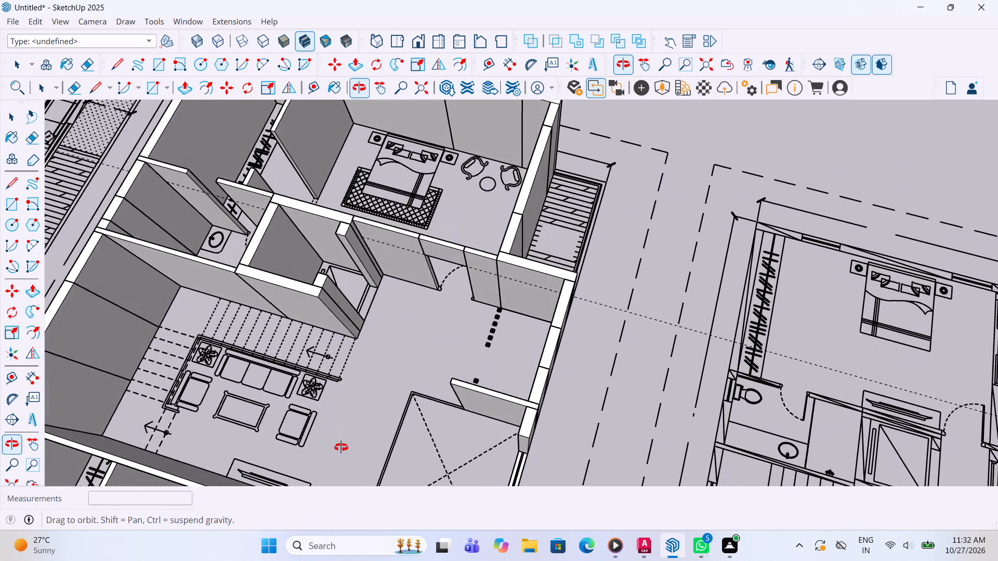
middle_drag(341, 447, 649, 408)
scroll(355, 300, down, 6)
middle_drag(271, 384, 743, 340)
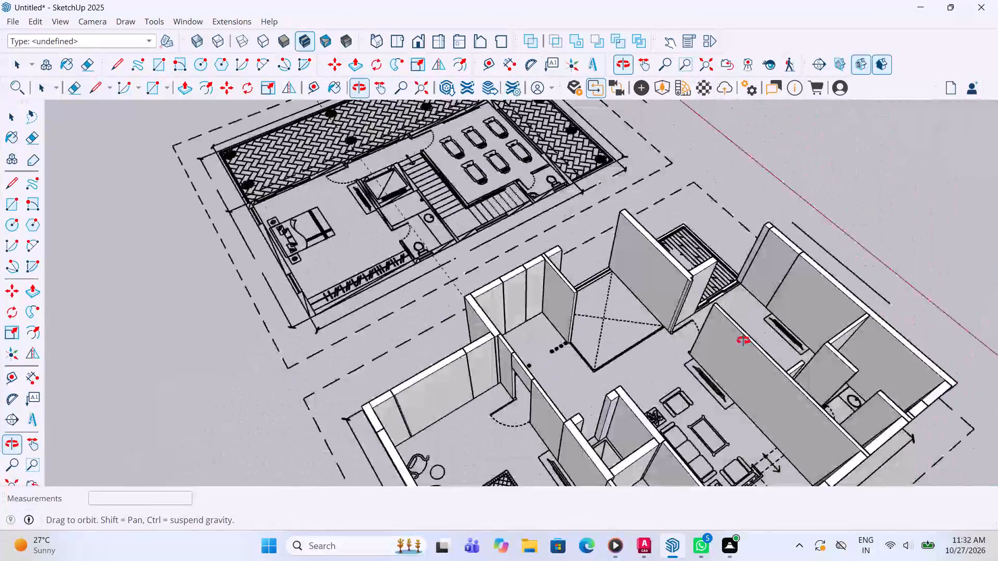
middle_drag(743, 340, 822, 322)
scroll(618, 349, down, 4)
scroll(825, 355, up, 4)
scroll(774, 342, up, 5)
middle_drag(737, 343, 677, 348)
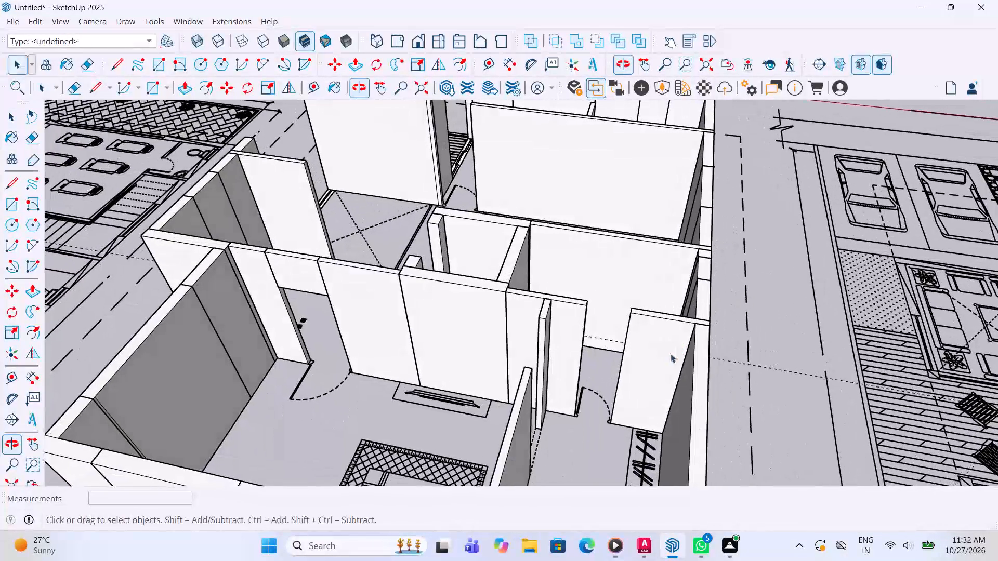
scroll(597, 427, up, 8)
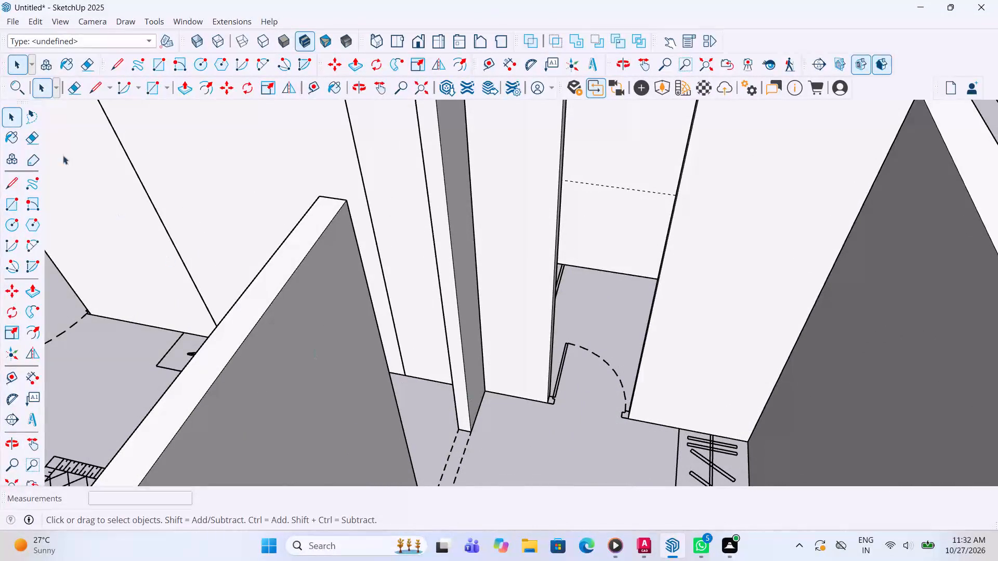
click(8, 208)
scroll(493, 399, up, 7)
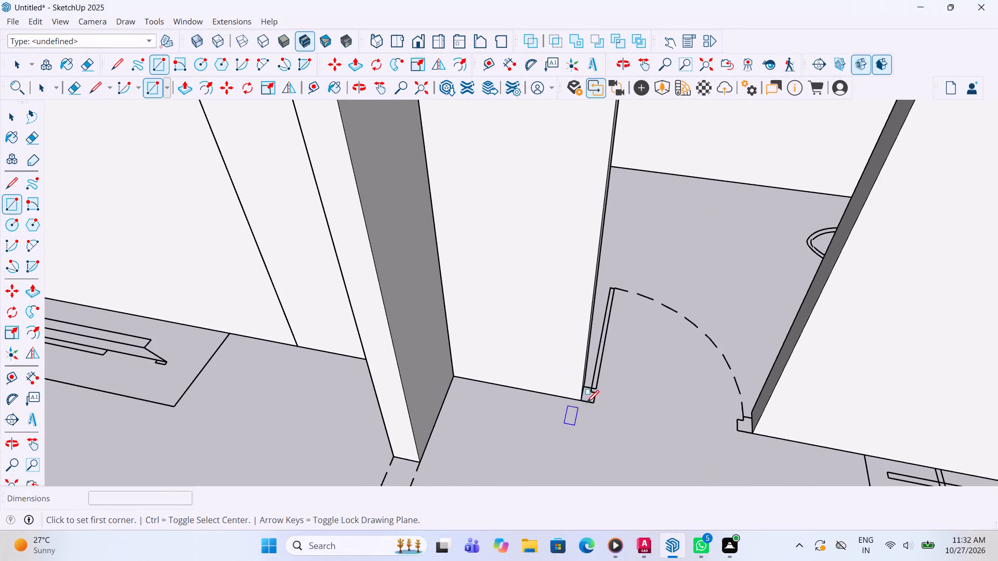
click(582, 401)
middle_drag(641, 405, 718, 410)
scroll(744, 391, up, 1)
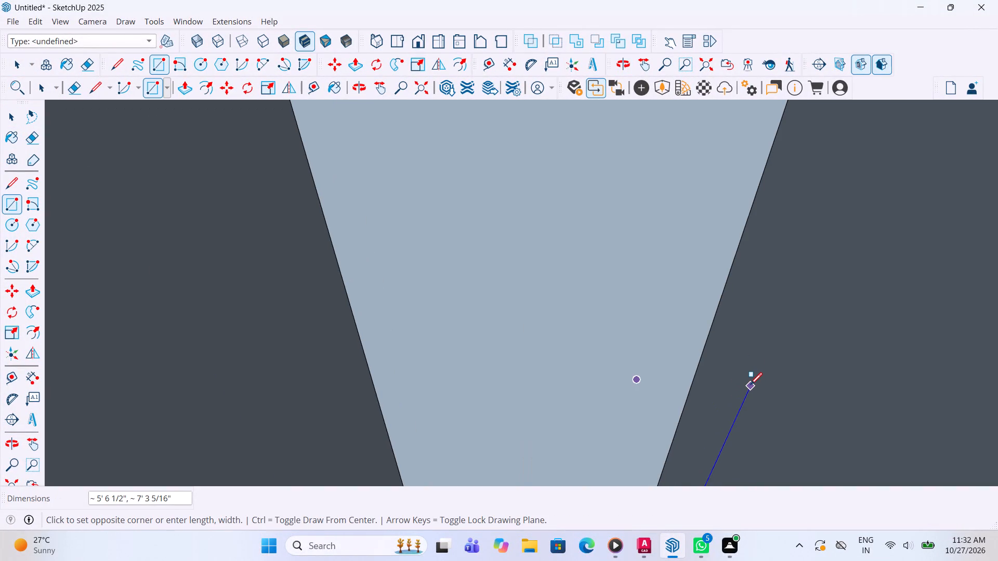
key(x)
key(x)
scroll(757, 408, up, 4)
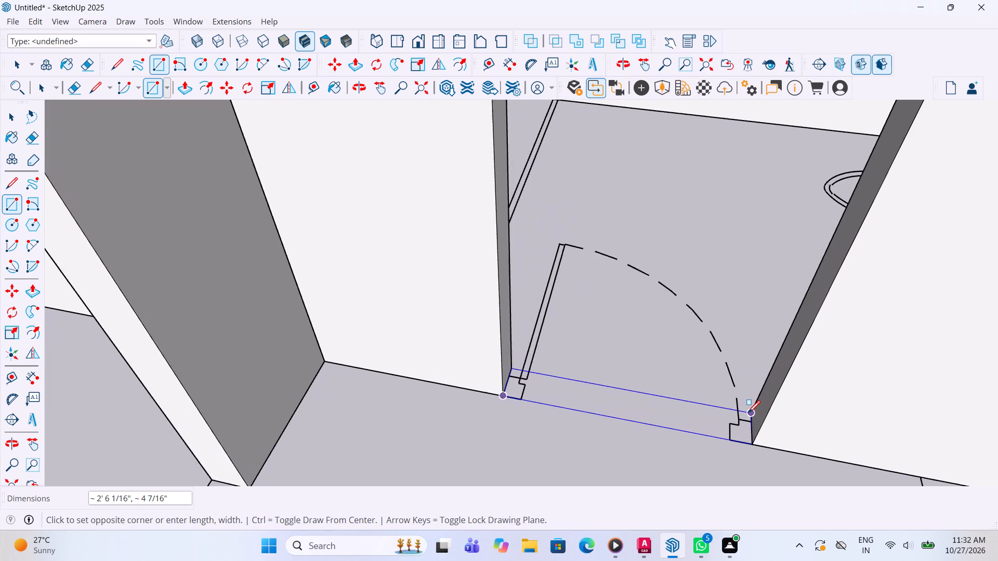
scroll(748, 414, up, 7)
click(753, 416)
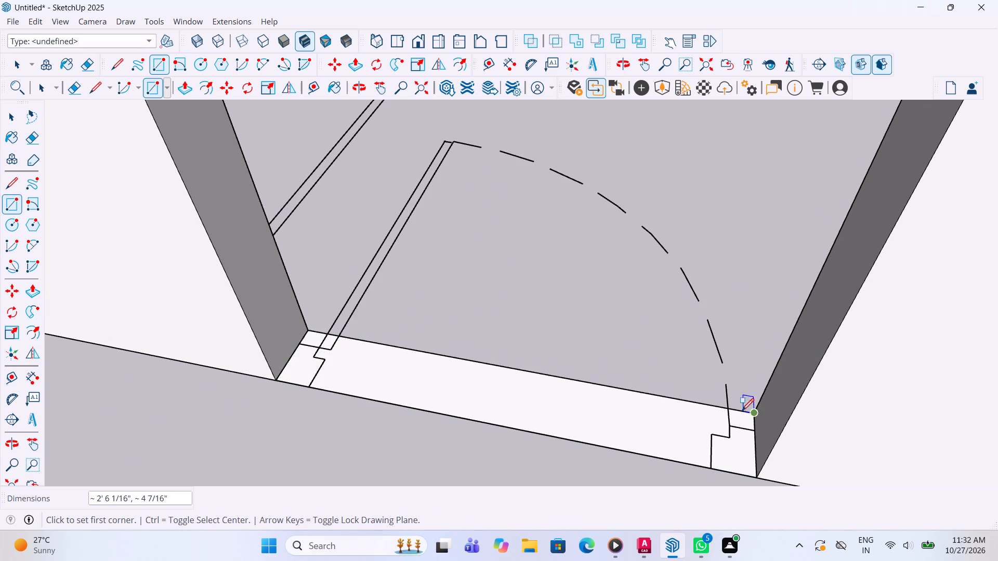
Make the rectangle at the bathroom door a group and open it for editing.
key(space)
scroll(514, 385, down, 5)
click(507, 389)
right_click(504, 389)
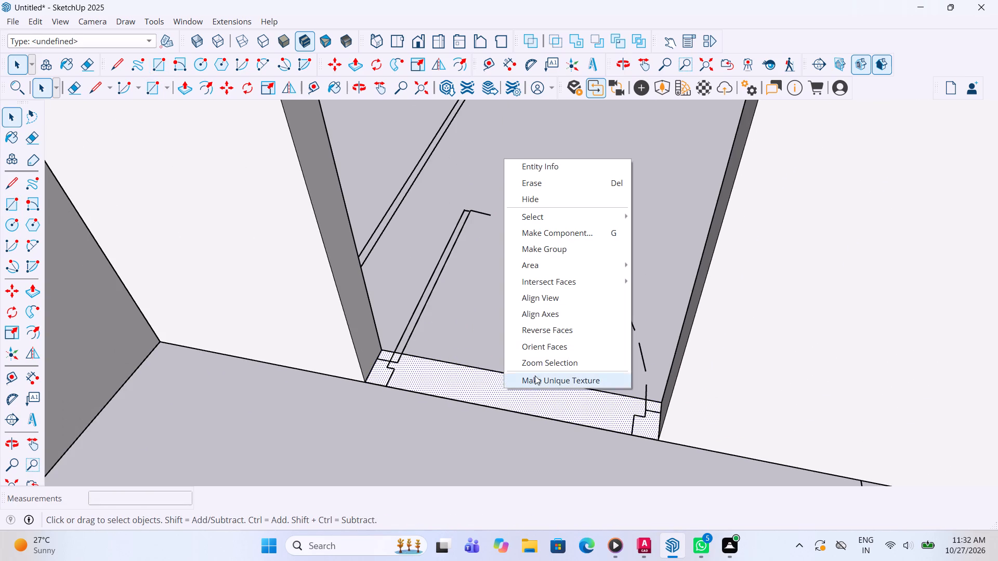
click(558, 254)
double_click(515, 386)
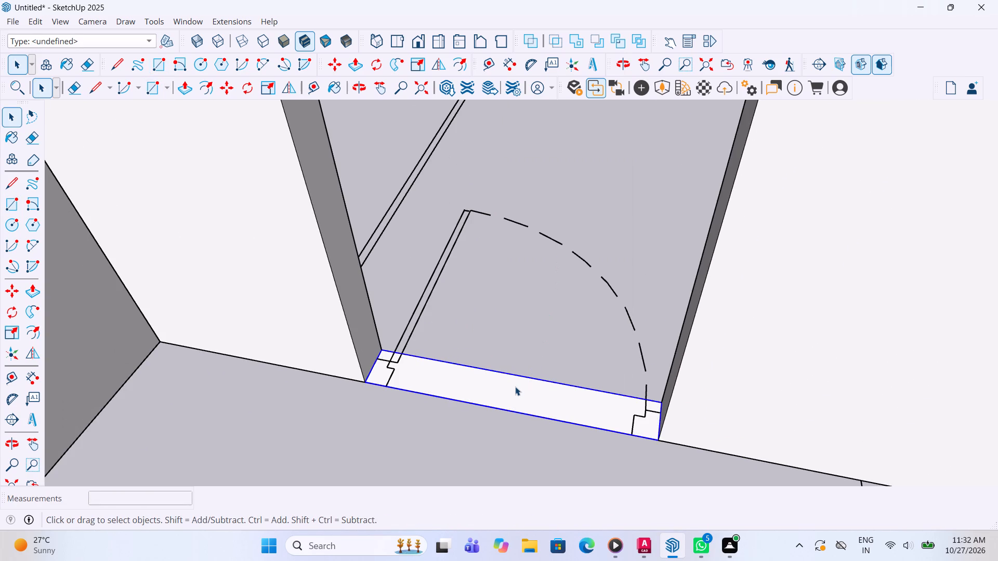
Extrude the grouped bathroom door rectangle up to the wall tops at 11' and close the group.
key(p)
click(510, 392)
scroll(510, 319, down, 13)
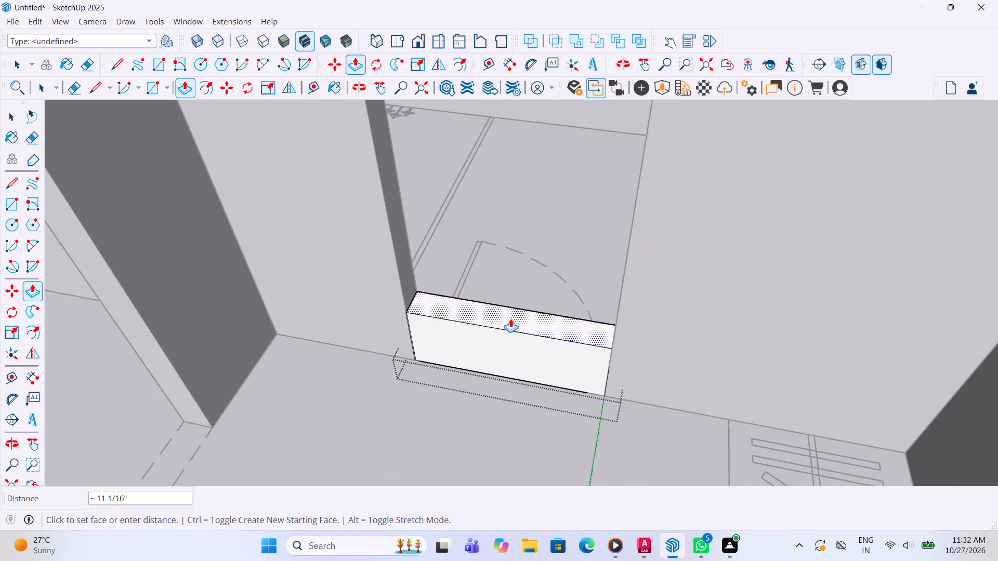
scroll(510, 318, down, 19)
scroll(500, 322, down, 8)
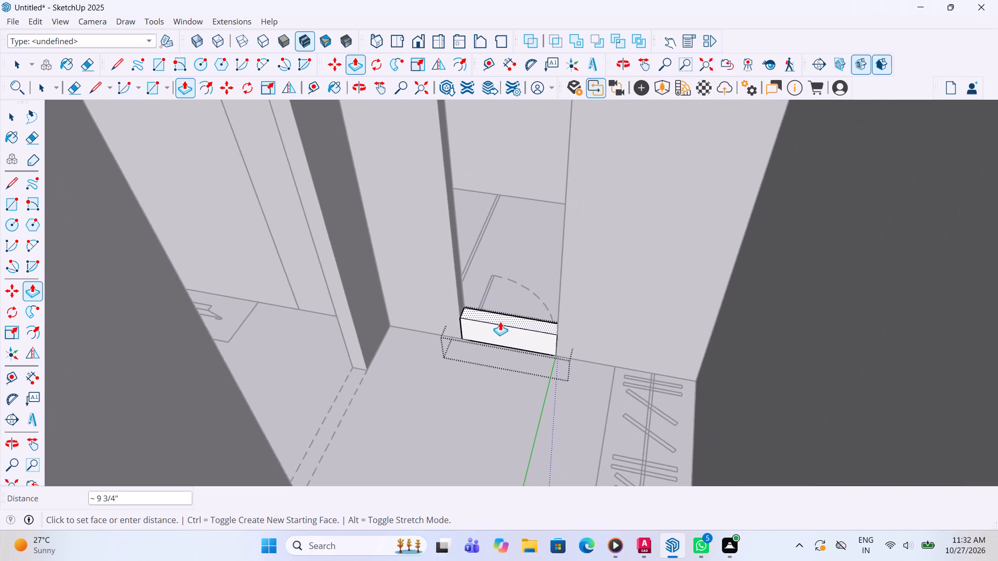
scroll(500, 322, down, 7)
middle_drag(513, 248, 514, 265)
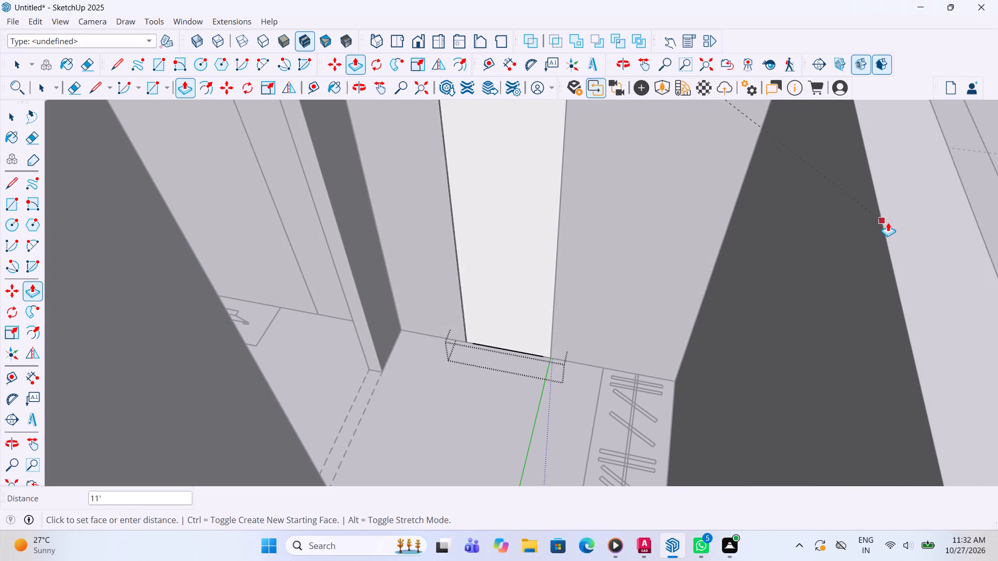
click(888, 222)
key(space)
click(453, 382)
Place a horizontal guide line 8' above the base of the new wall panel at the bathroom door.
scroll(456, 409, down, 6)
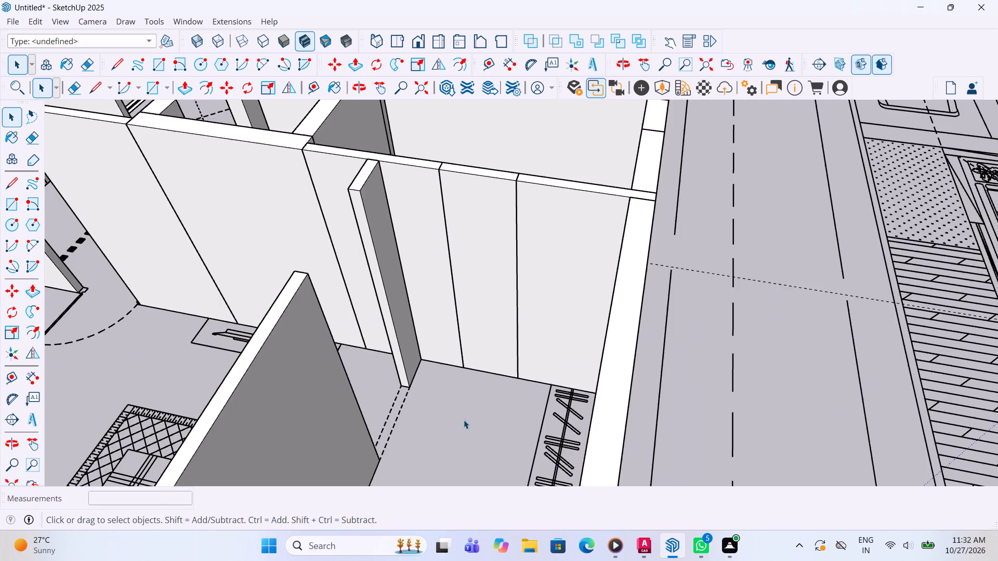
scroll(465, 415, down, 4)
middle_drag(383, 310, 461, 377)
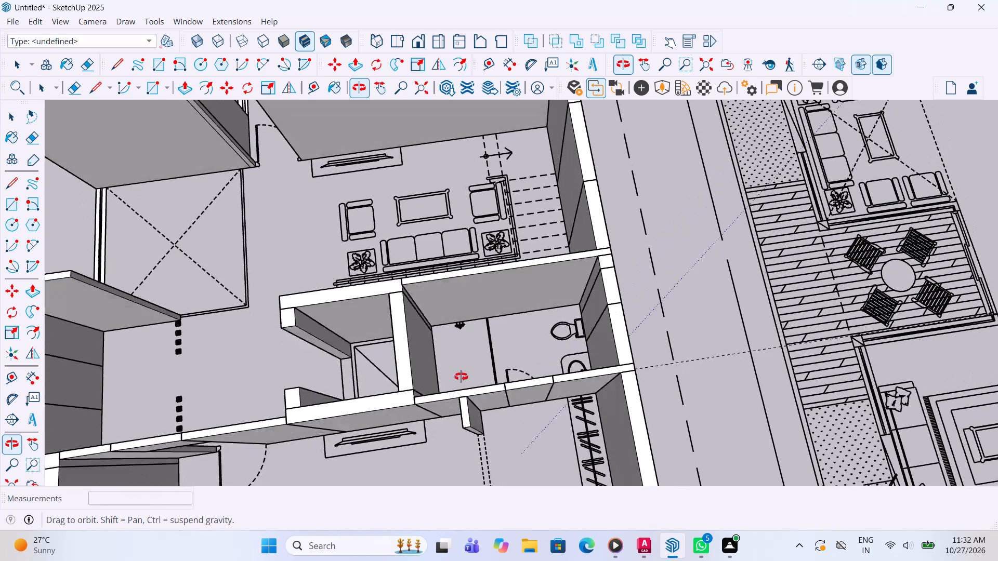
middle_drag(461, 377, 439, 323)
scroll(505, 386, up, 4)
middle_drag(518, 331, 491, 312)
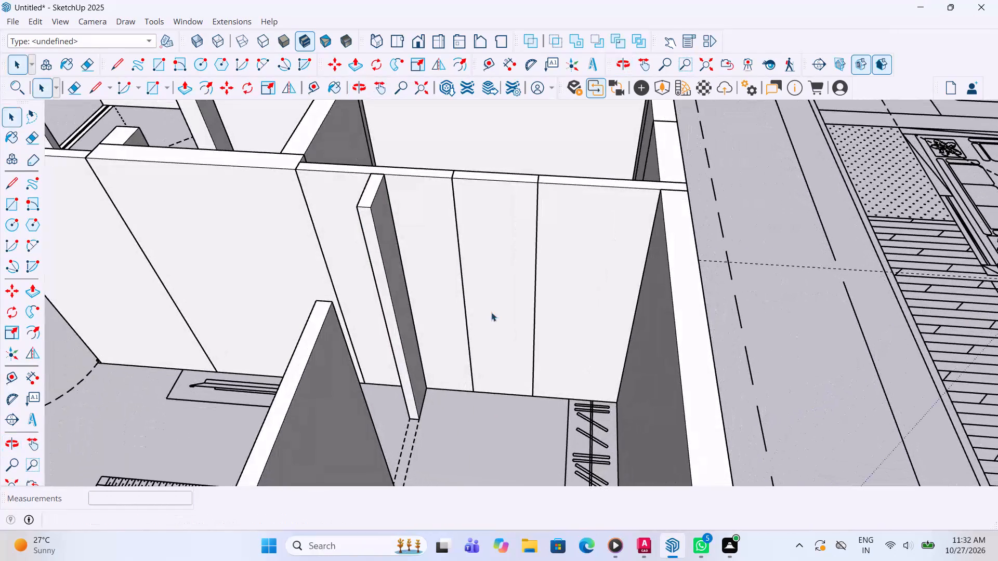
scroll(480, 287, up, 1)
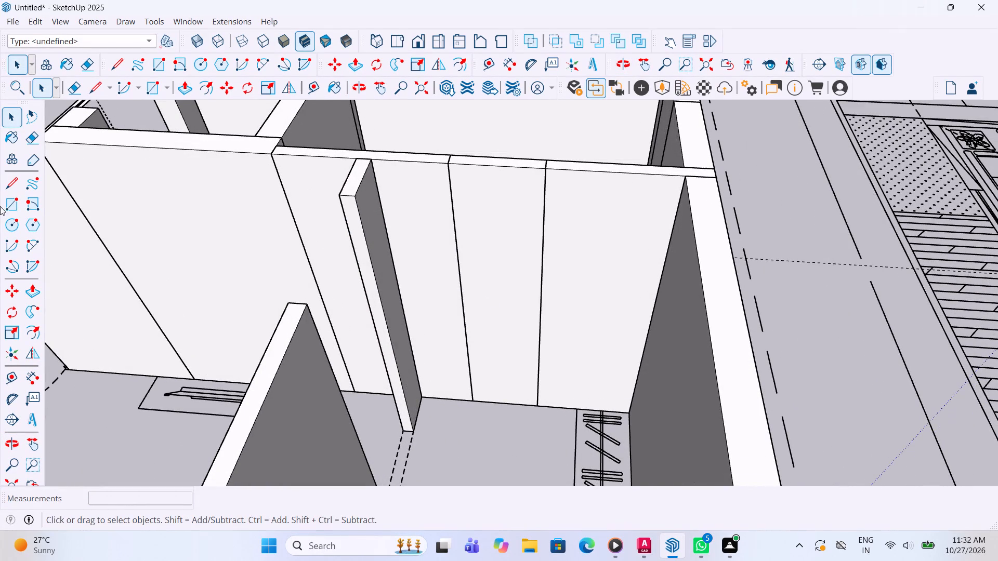
scroll(336, 395, down, 5)
scroll(358, 347, up, 4)
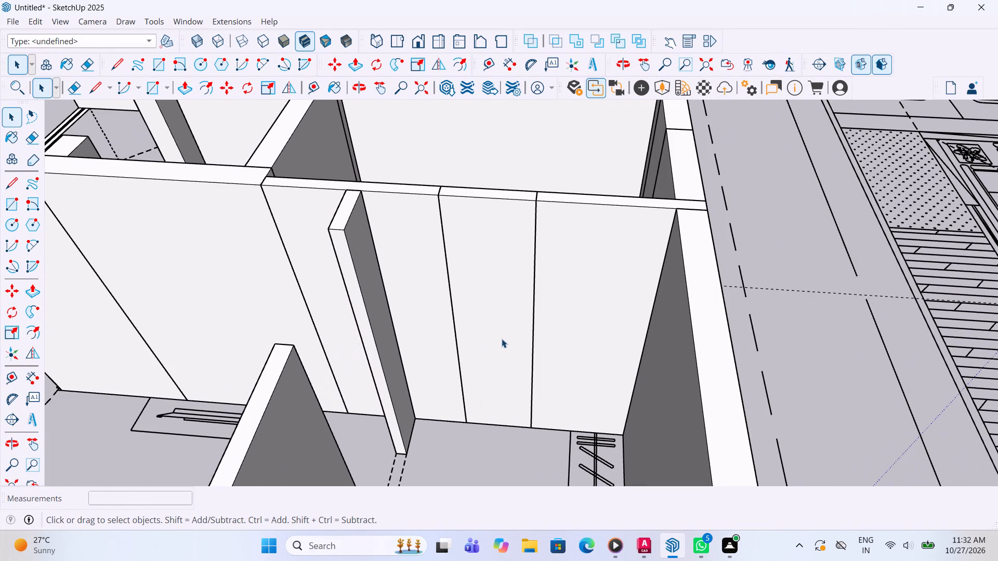
click(7, 377)
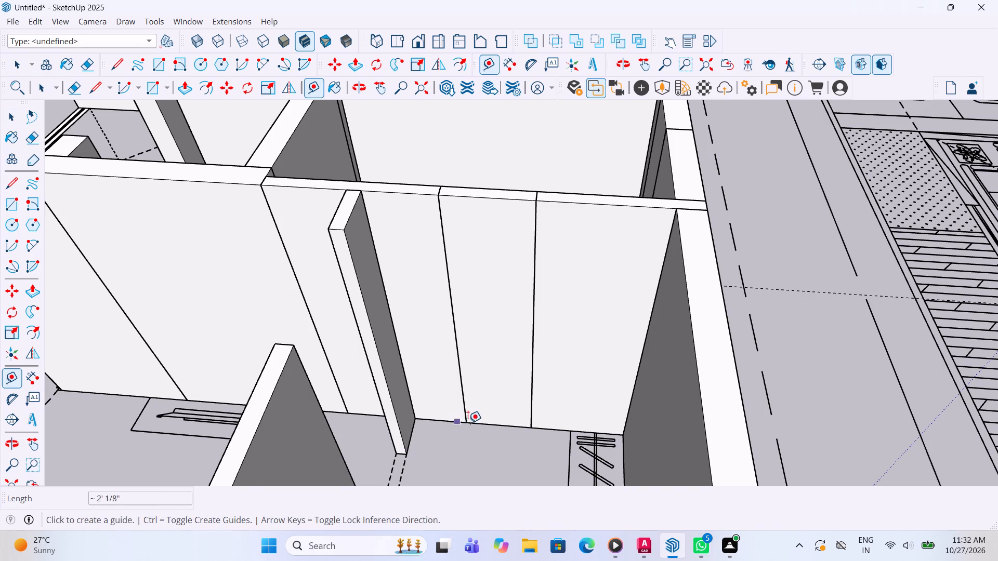
click(489, 423)
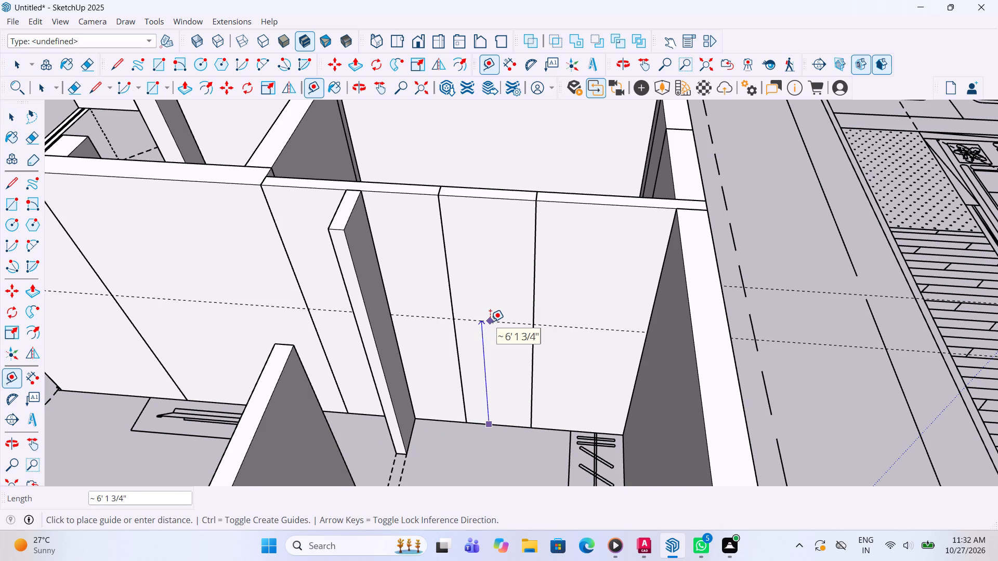
text(8')
key(Return)
Inside the bathroom door panel's group, draw an 8' by about 2' 6 1/16" rectangle from the base corner up to the guide line.
key(space)
double_click(467, 317)
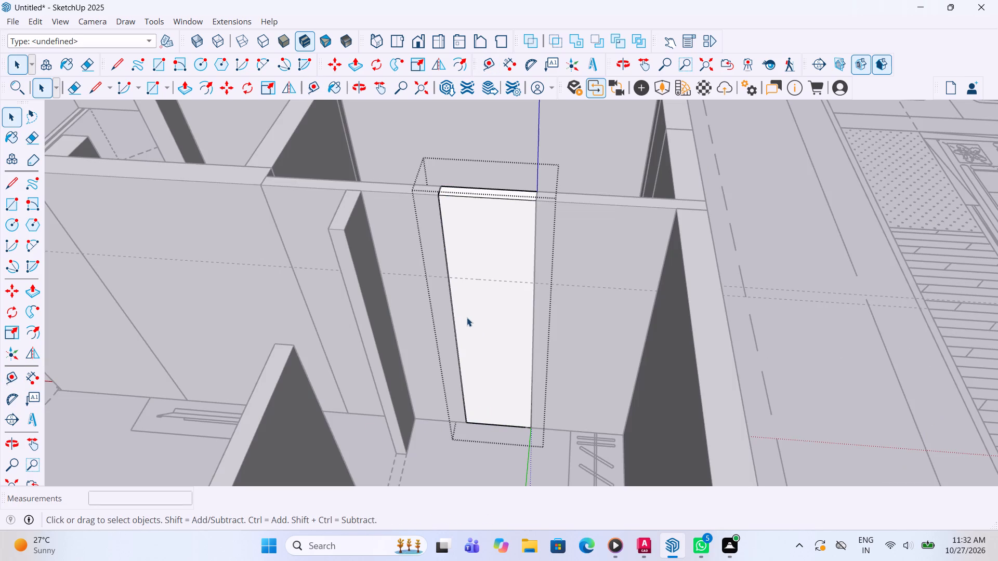
click(5, 216)
click(6, 209)
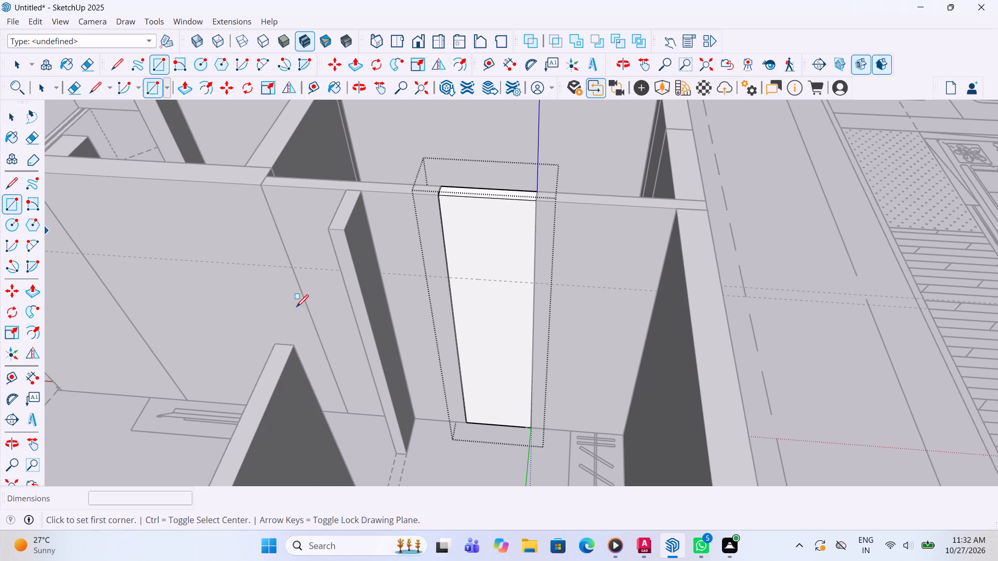
click(467, 424)
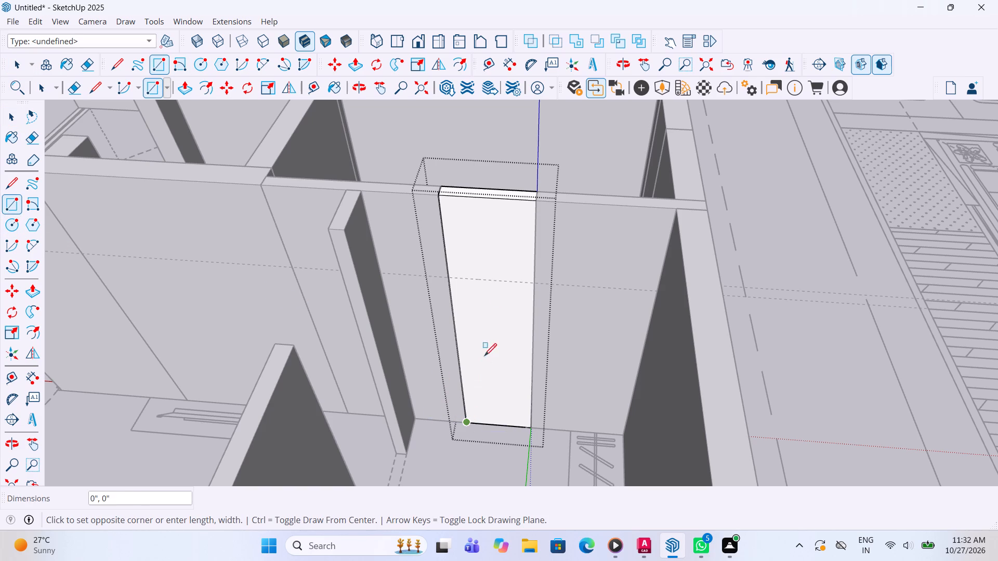
click(536, 284)
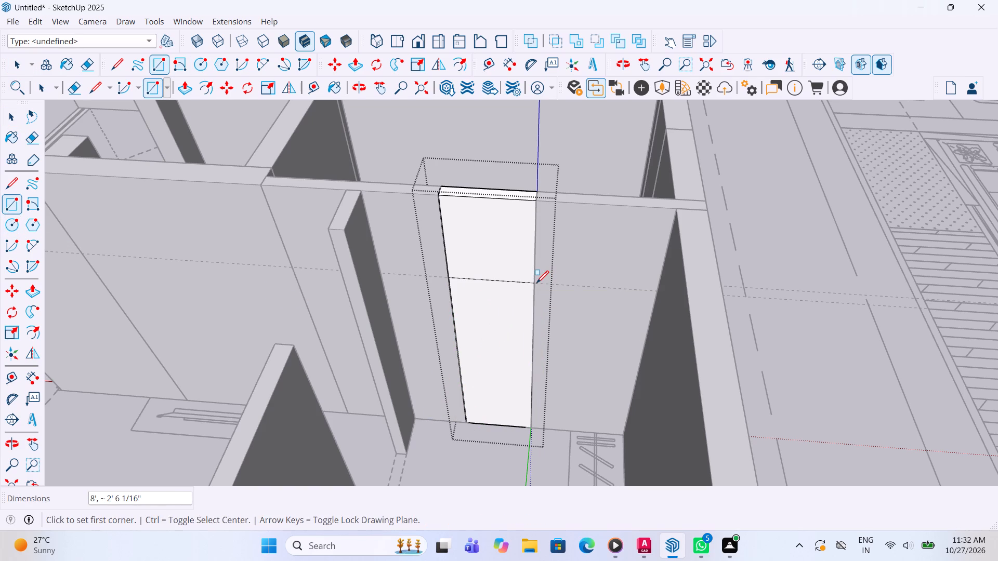
Push the rectangle about 4 7/16" through the bathroom door panel to cut the opening, and close the group.
key(space)
key(p)
click(493, 340)
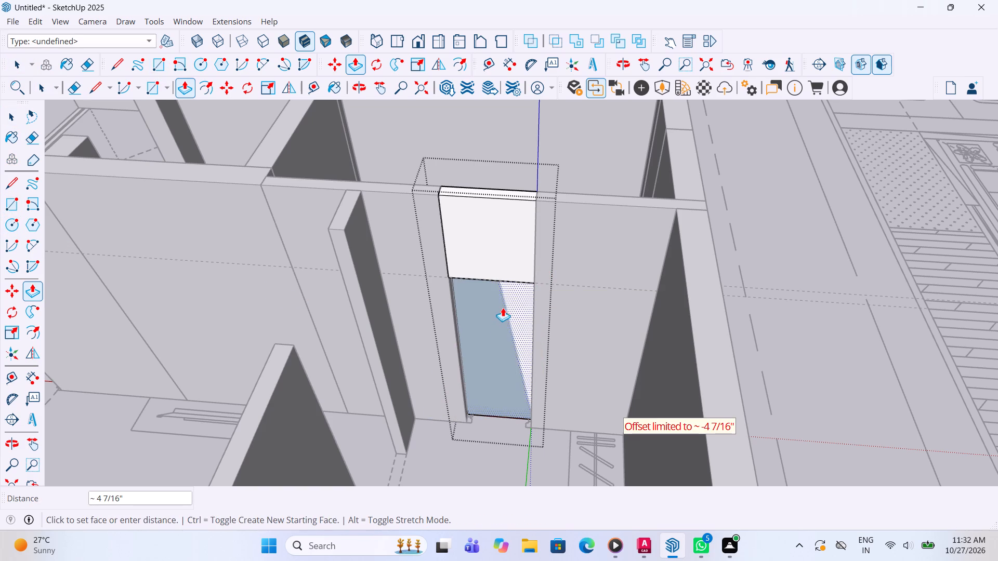
click(503, 308)
key(space)
scroll(520, 322, down, 4)
key(space)
click(810, 260)
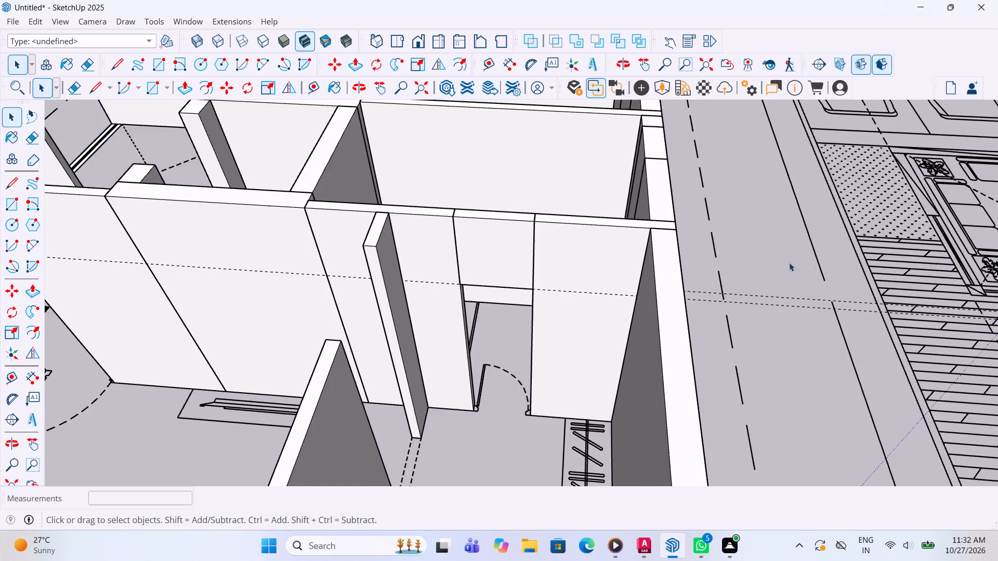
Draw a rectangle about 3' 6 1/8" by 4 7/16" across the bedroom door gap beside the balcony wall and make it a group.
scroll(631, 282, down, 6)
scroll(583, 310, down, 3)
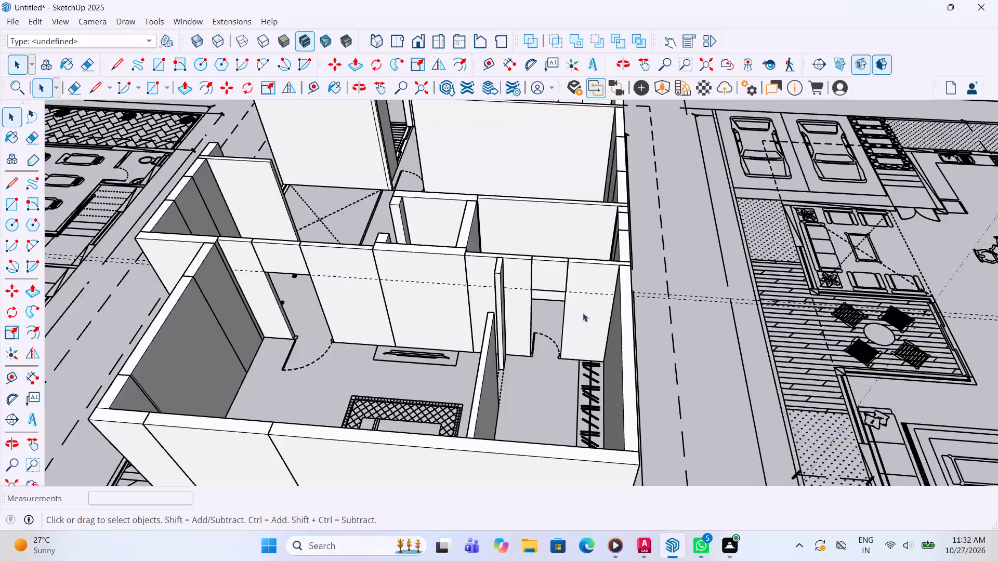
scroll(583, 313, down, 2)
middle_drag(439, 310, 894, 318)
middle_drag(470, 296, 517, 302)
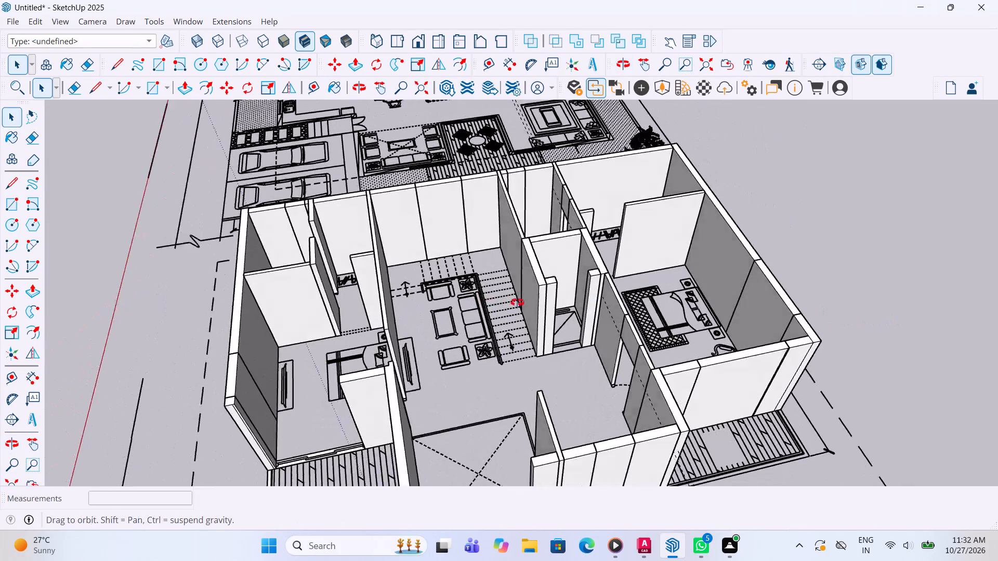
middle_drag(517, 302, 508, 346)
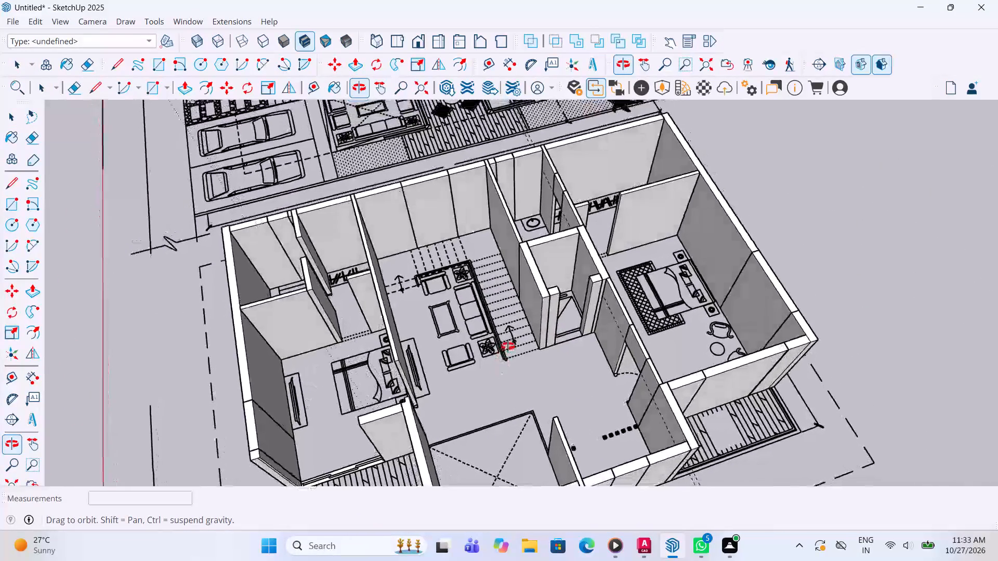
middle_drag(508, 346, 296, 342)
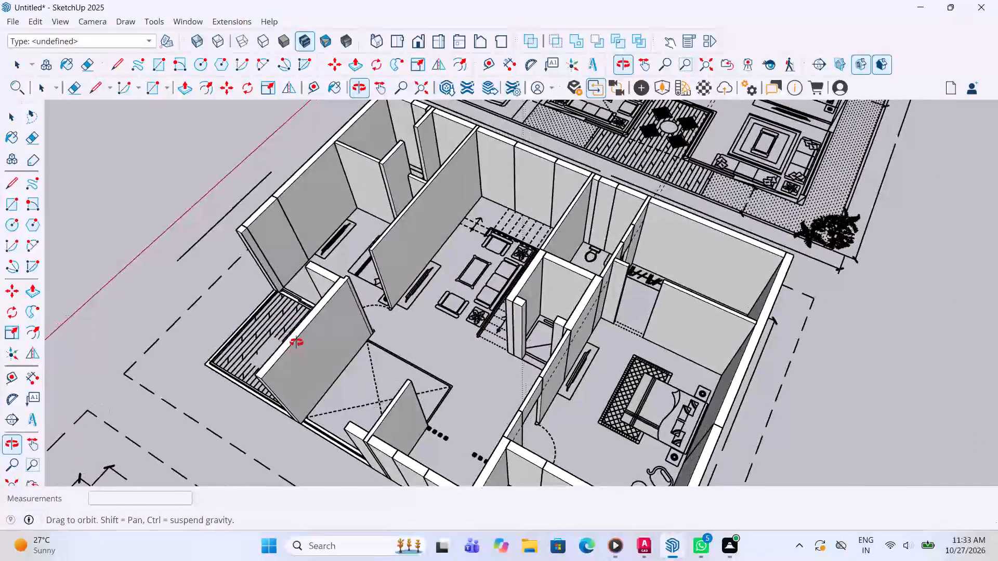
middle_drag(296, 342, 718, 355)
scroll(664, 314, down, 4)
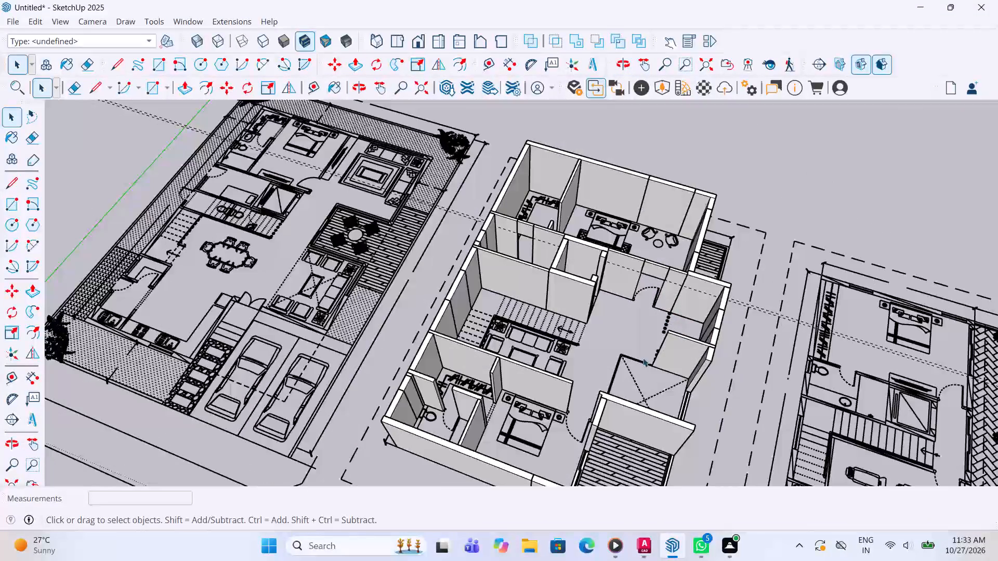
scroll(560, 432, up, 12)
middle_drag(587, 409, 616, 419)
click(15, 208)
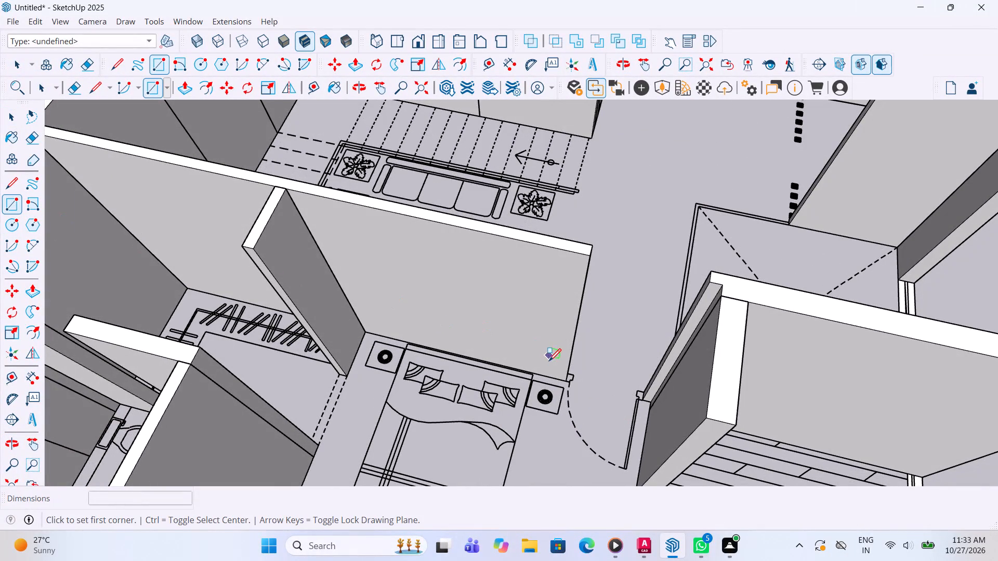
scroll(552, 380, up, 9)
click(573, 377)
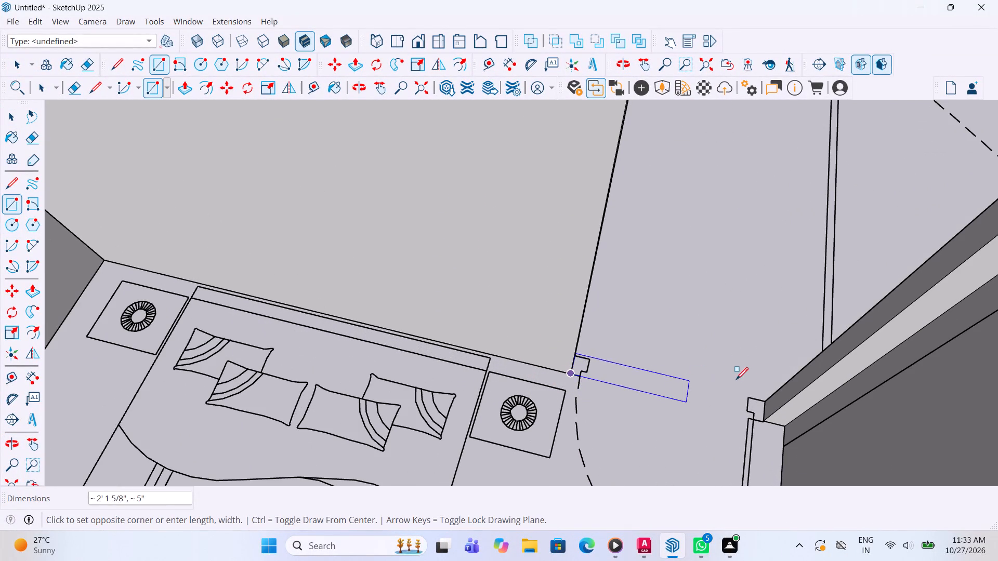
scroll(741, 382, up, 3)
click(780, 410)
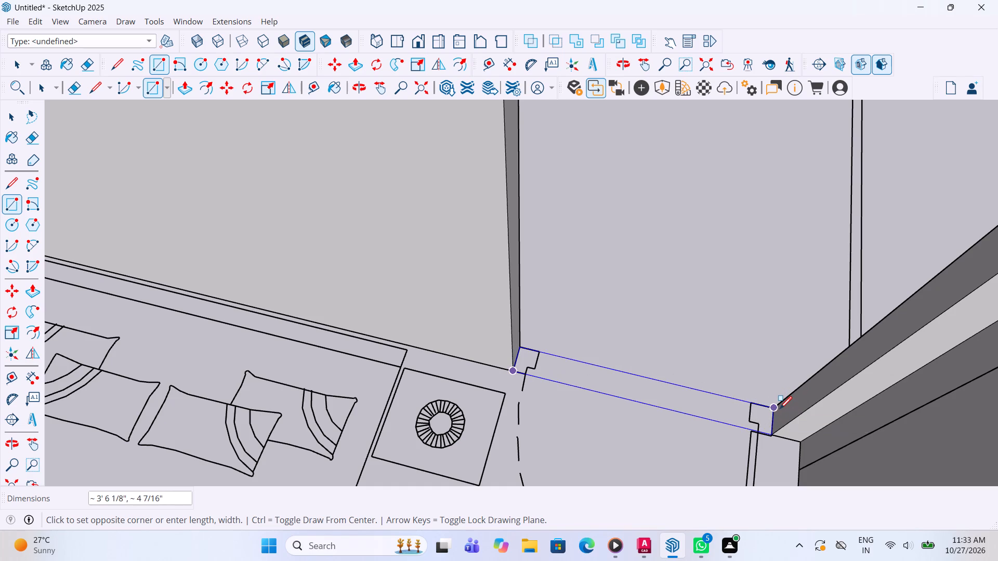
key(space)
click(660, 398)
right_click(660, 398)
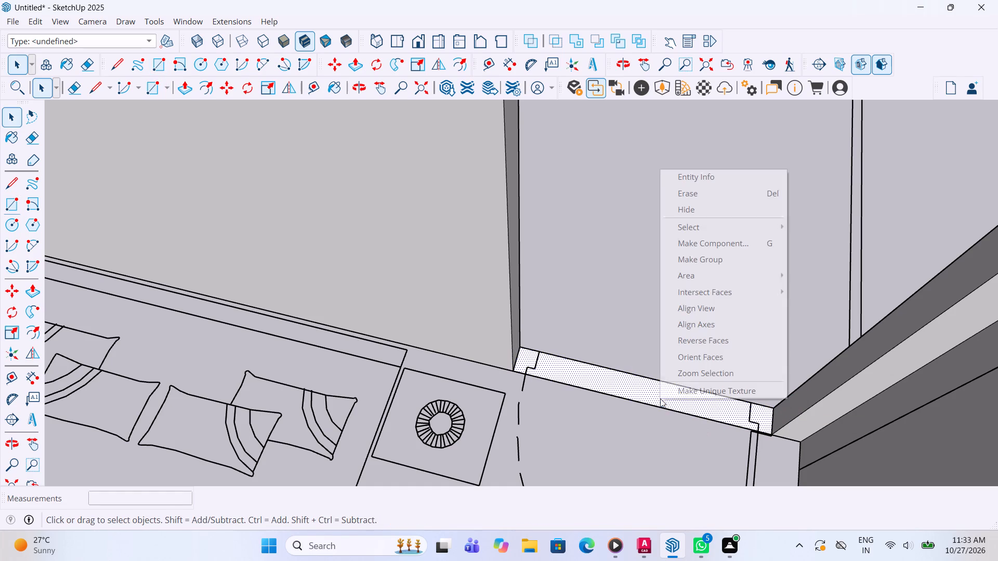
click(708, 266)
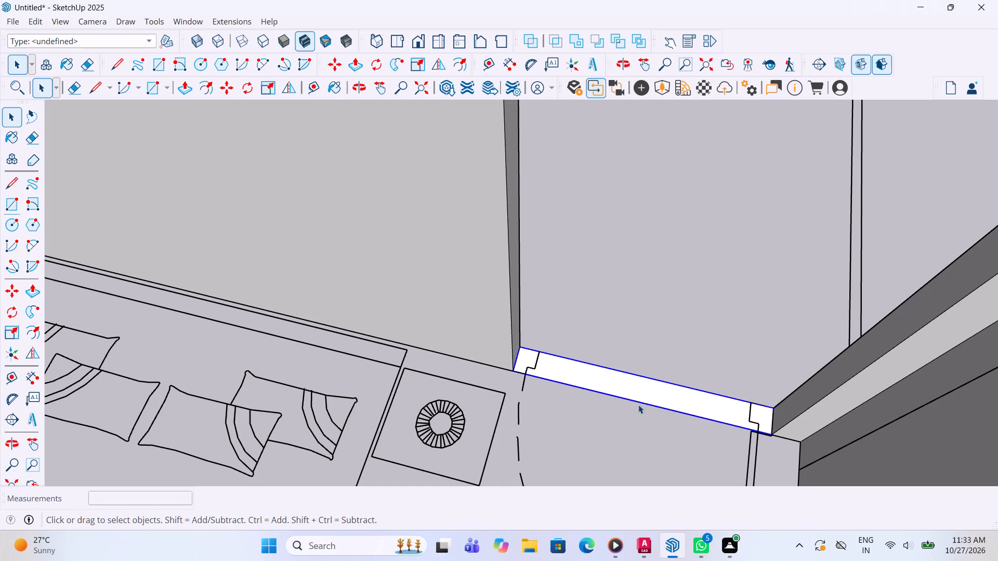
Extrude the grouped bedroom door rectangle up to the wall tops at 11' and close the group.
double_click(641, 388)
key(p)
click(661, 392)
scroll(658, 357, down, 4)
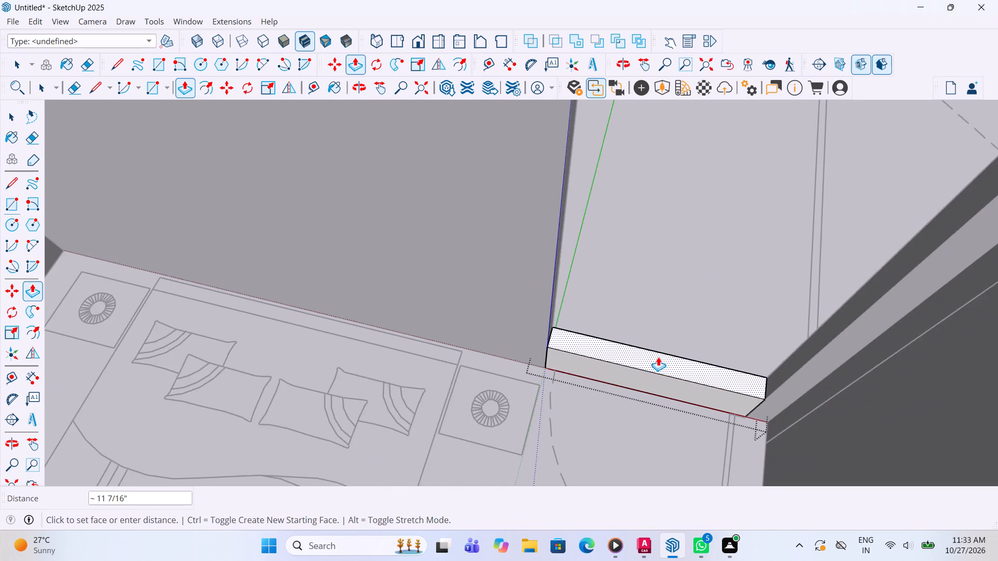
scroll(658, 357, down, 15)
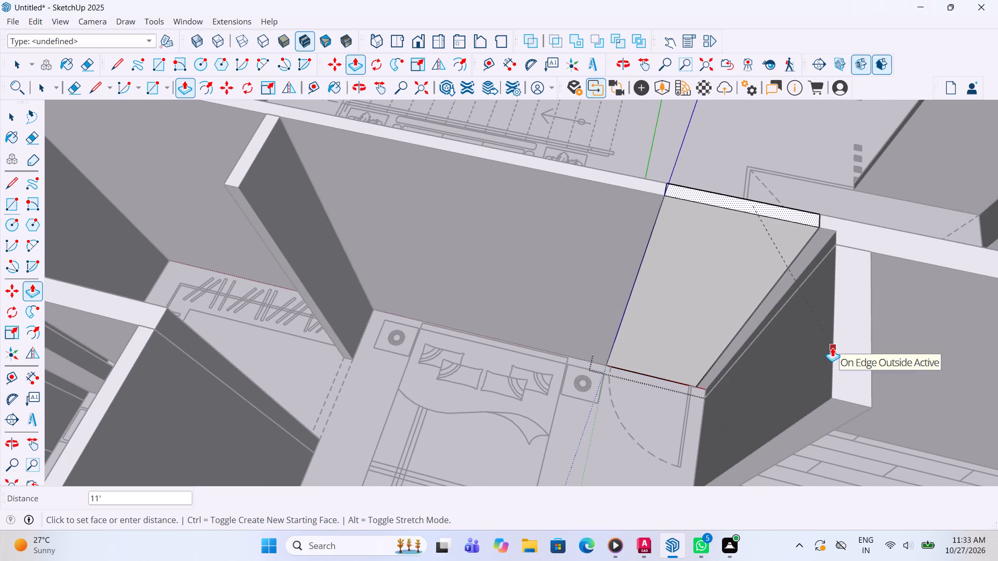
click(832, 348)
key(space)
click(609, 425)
Place a horizontal guide line 8' above the base of the new wall panel at the bedroom door.
middle_drag(633, 414, 667, 370)
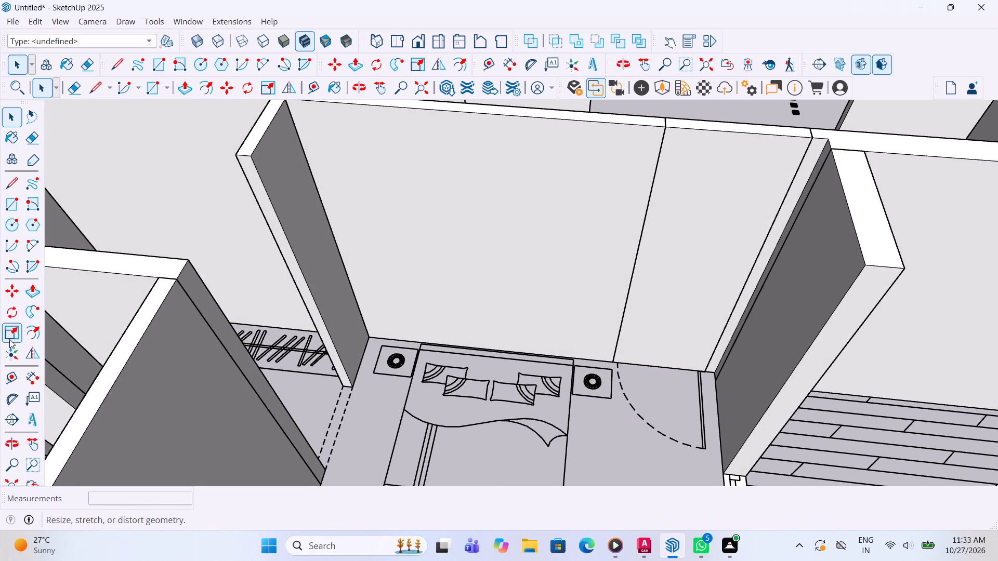
click(14, 375)
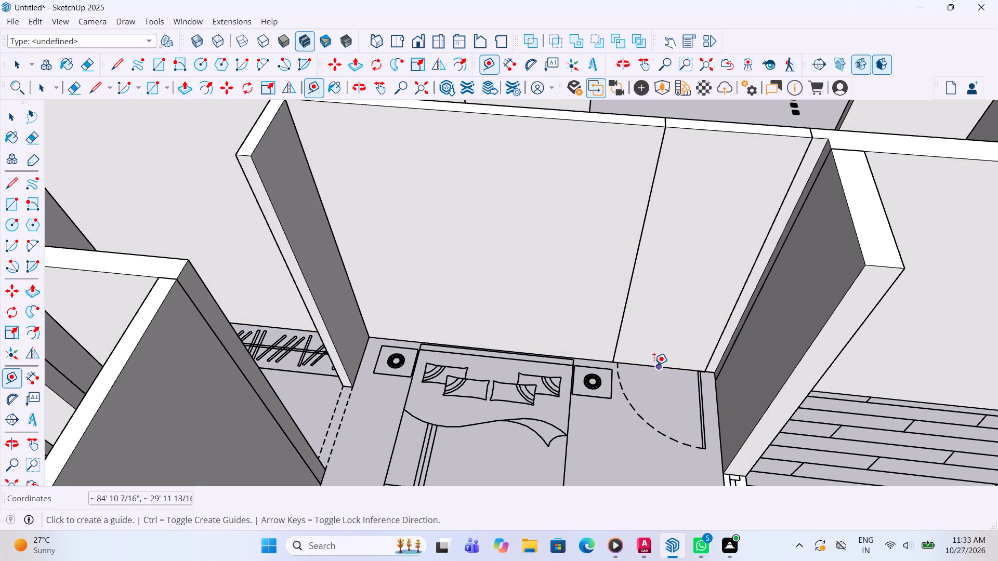
click(654, 365)
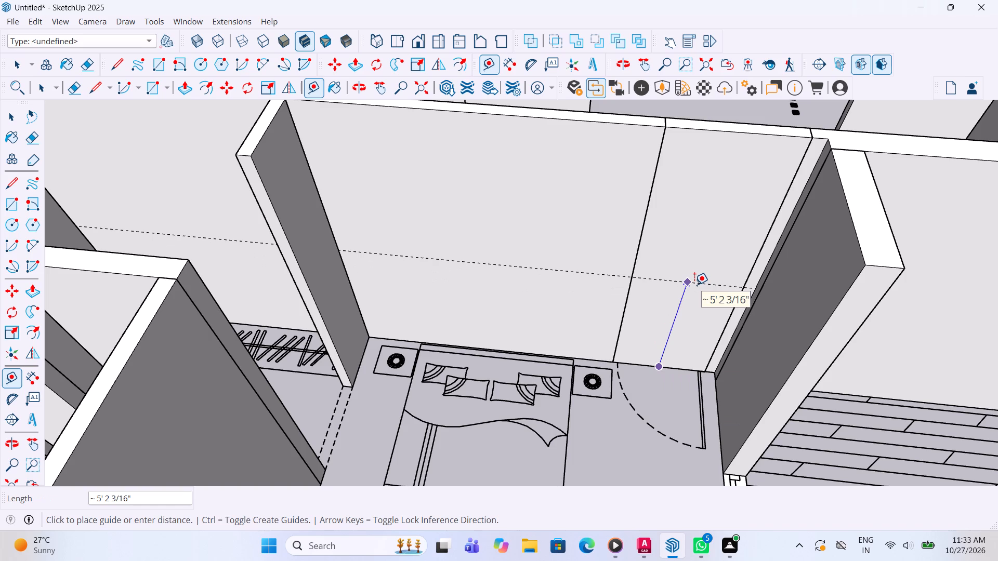
text(8')
key(Return)
key(space)
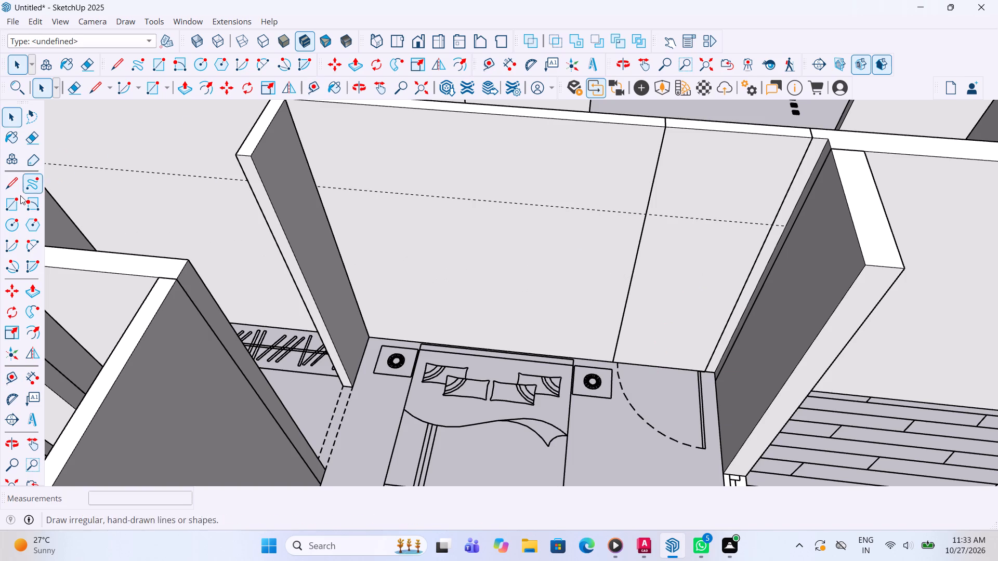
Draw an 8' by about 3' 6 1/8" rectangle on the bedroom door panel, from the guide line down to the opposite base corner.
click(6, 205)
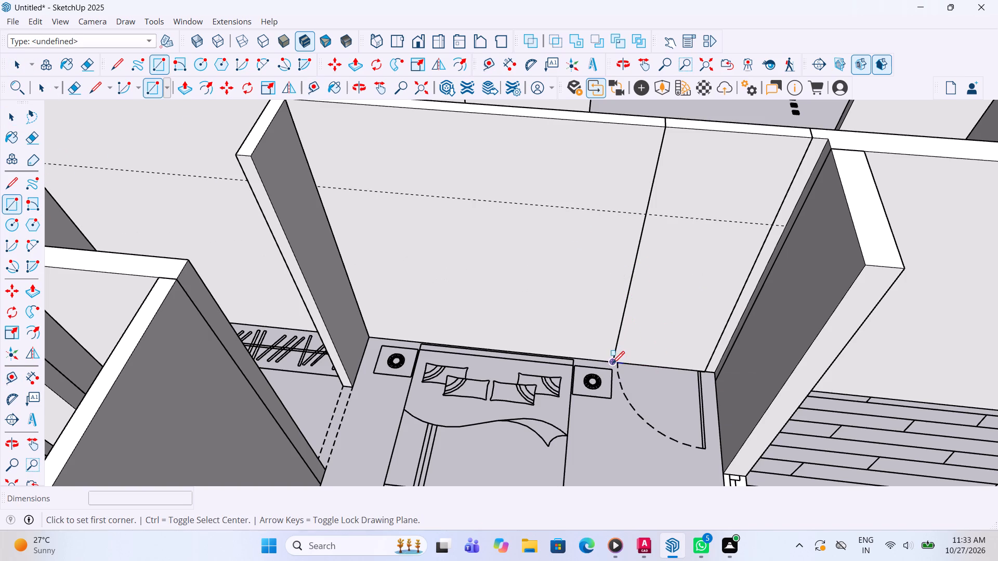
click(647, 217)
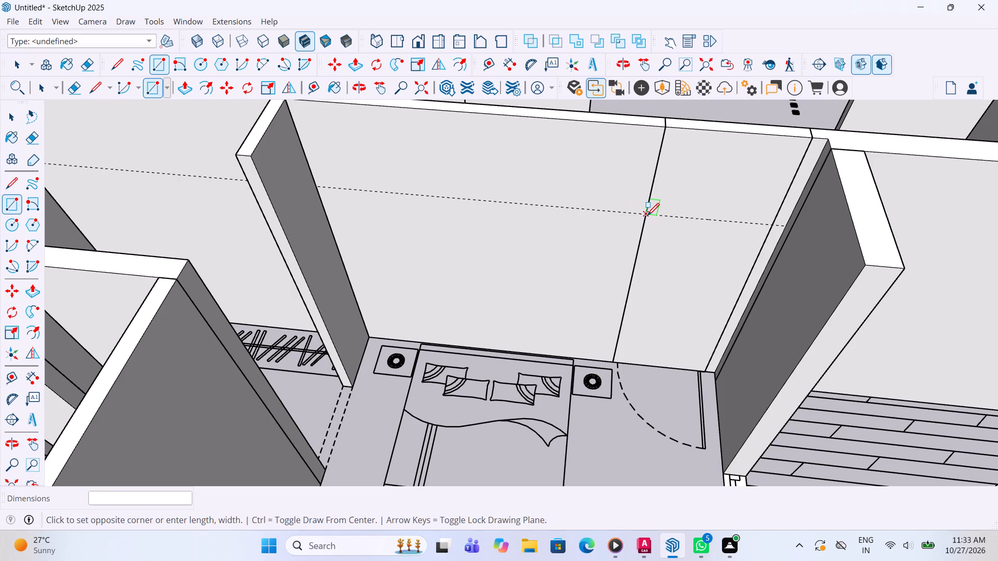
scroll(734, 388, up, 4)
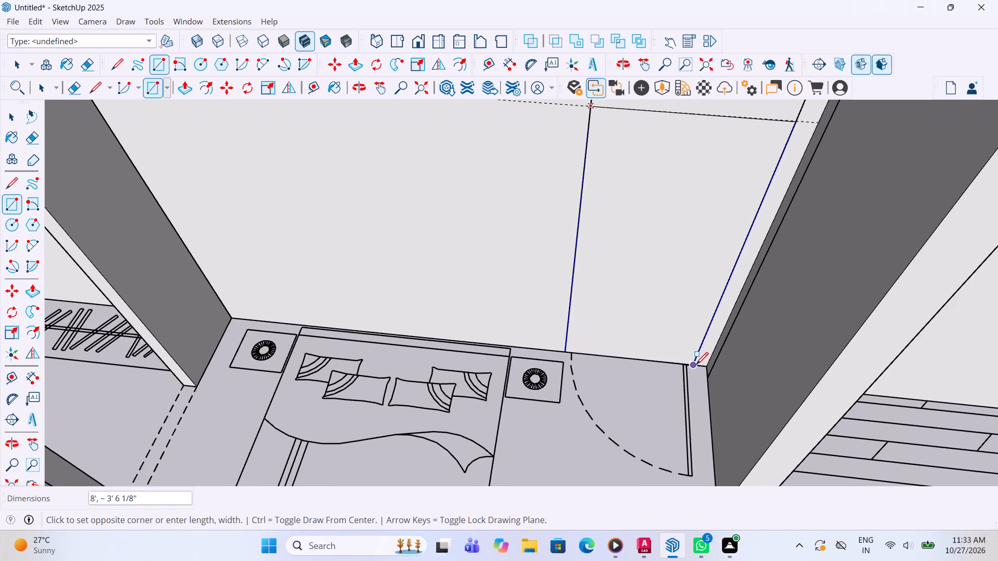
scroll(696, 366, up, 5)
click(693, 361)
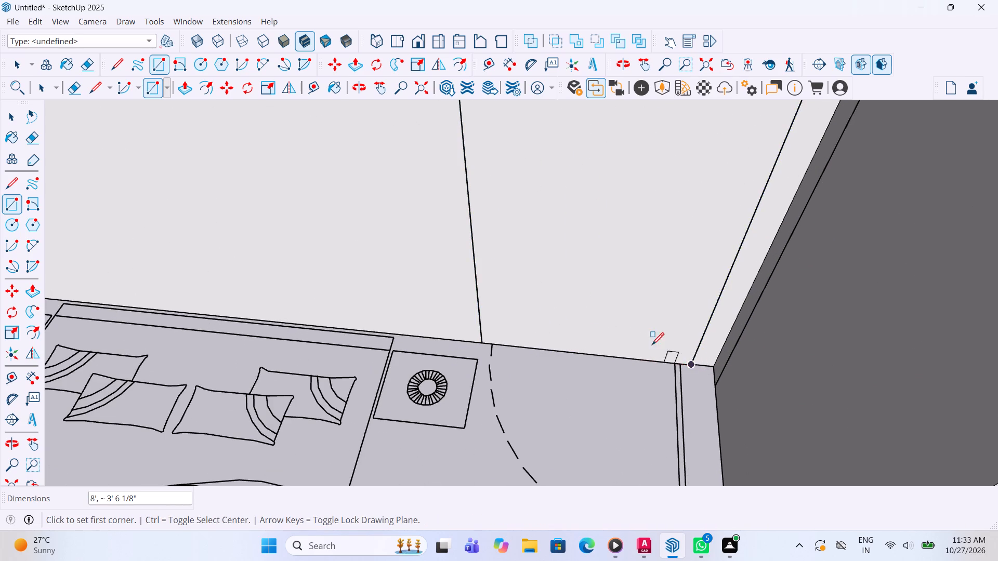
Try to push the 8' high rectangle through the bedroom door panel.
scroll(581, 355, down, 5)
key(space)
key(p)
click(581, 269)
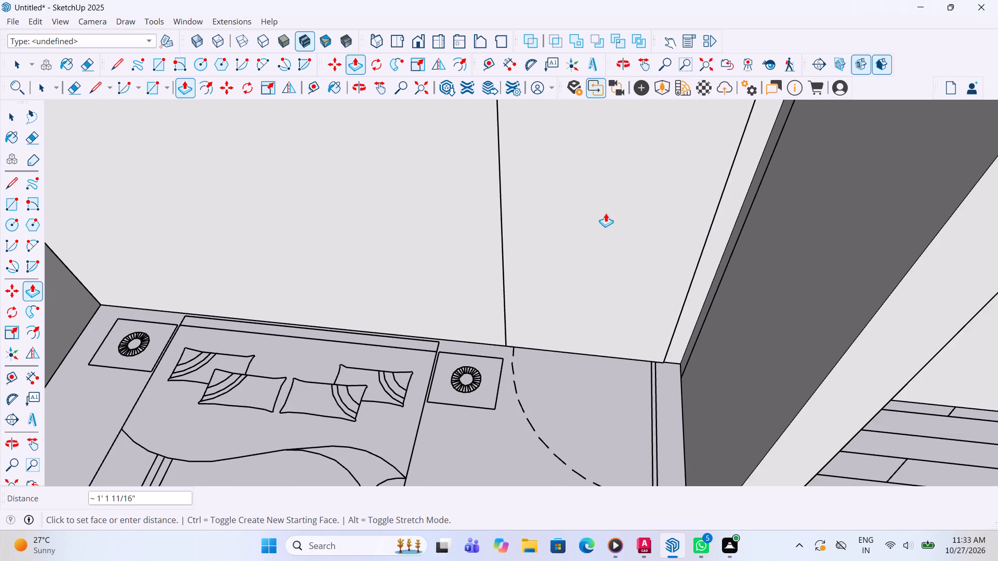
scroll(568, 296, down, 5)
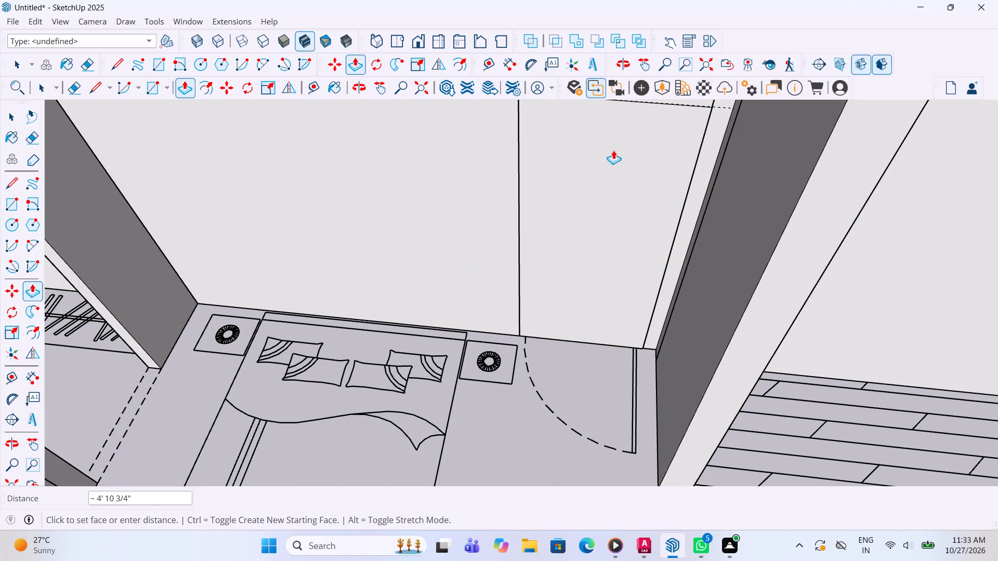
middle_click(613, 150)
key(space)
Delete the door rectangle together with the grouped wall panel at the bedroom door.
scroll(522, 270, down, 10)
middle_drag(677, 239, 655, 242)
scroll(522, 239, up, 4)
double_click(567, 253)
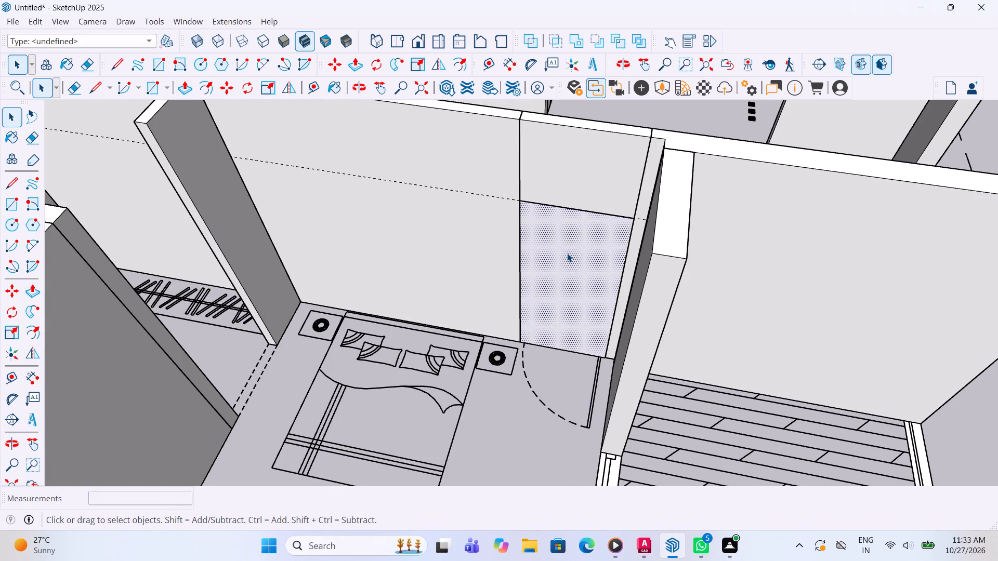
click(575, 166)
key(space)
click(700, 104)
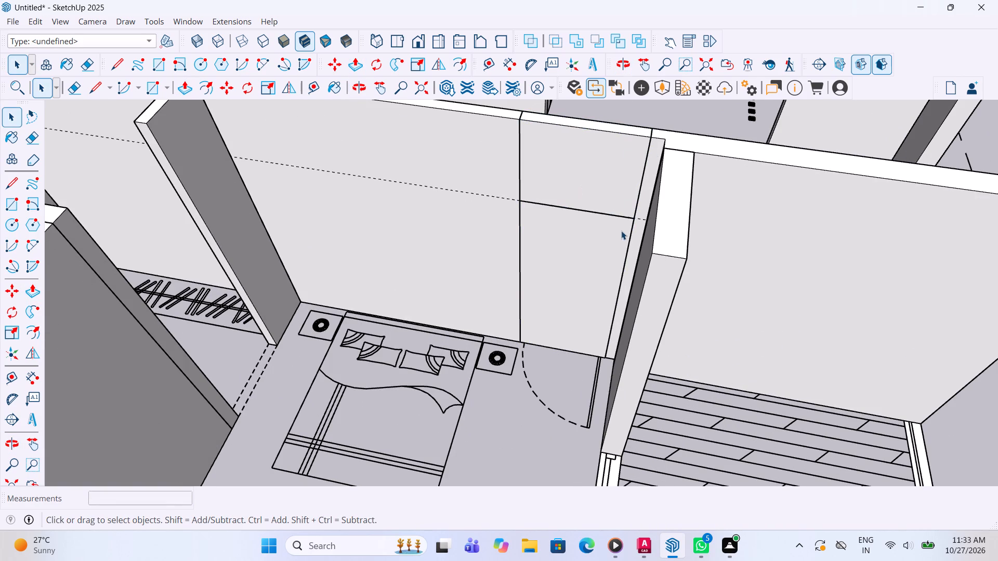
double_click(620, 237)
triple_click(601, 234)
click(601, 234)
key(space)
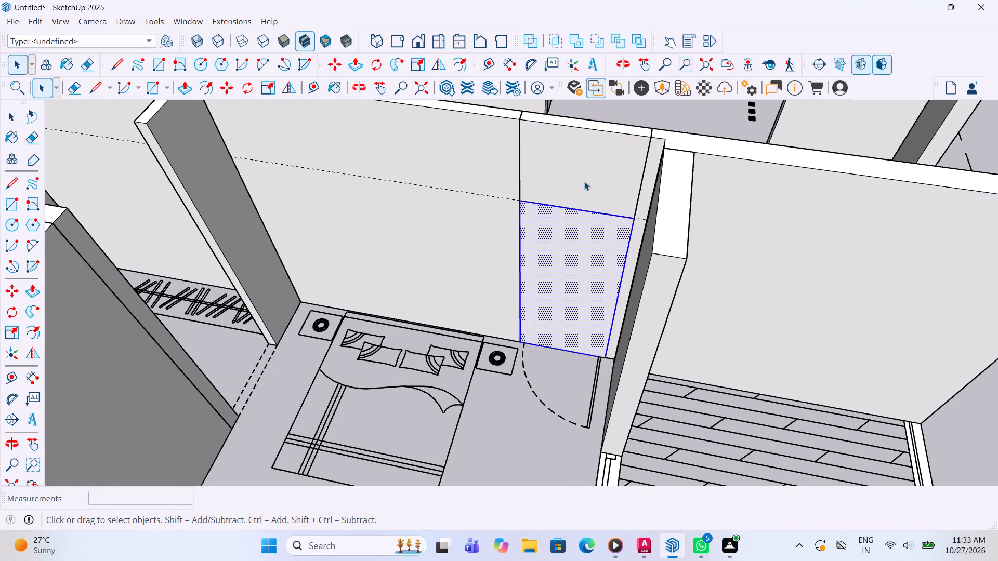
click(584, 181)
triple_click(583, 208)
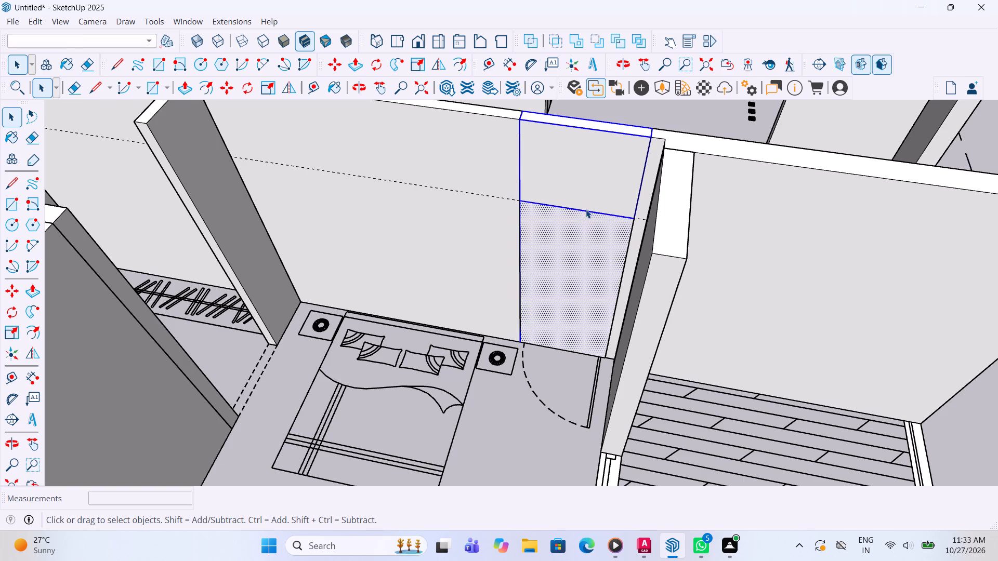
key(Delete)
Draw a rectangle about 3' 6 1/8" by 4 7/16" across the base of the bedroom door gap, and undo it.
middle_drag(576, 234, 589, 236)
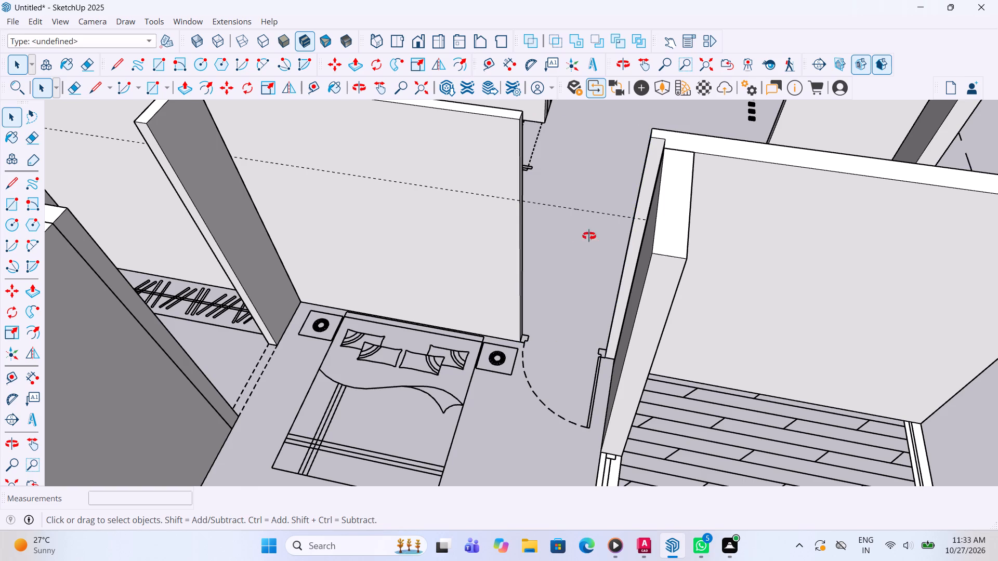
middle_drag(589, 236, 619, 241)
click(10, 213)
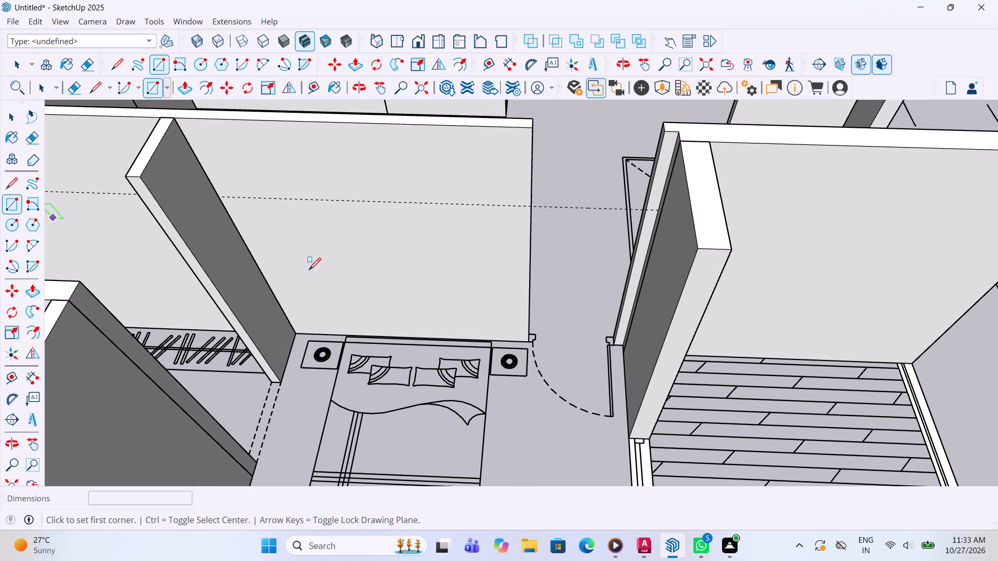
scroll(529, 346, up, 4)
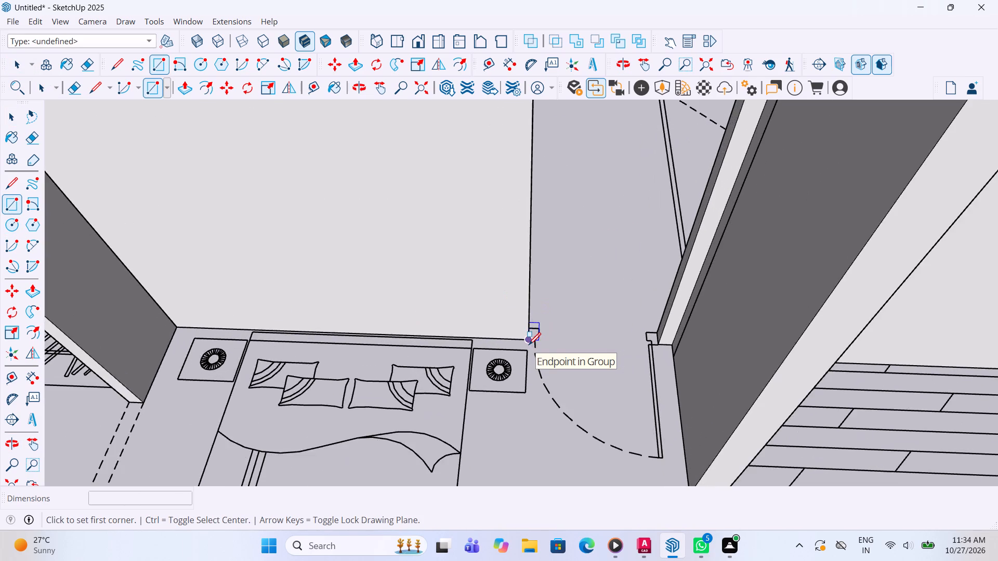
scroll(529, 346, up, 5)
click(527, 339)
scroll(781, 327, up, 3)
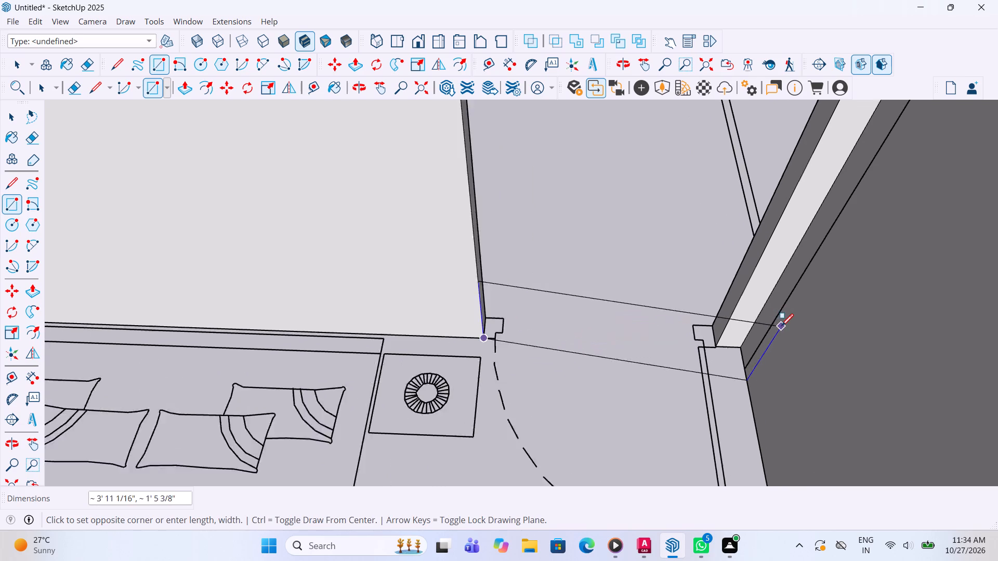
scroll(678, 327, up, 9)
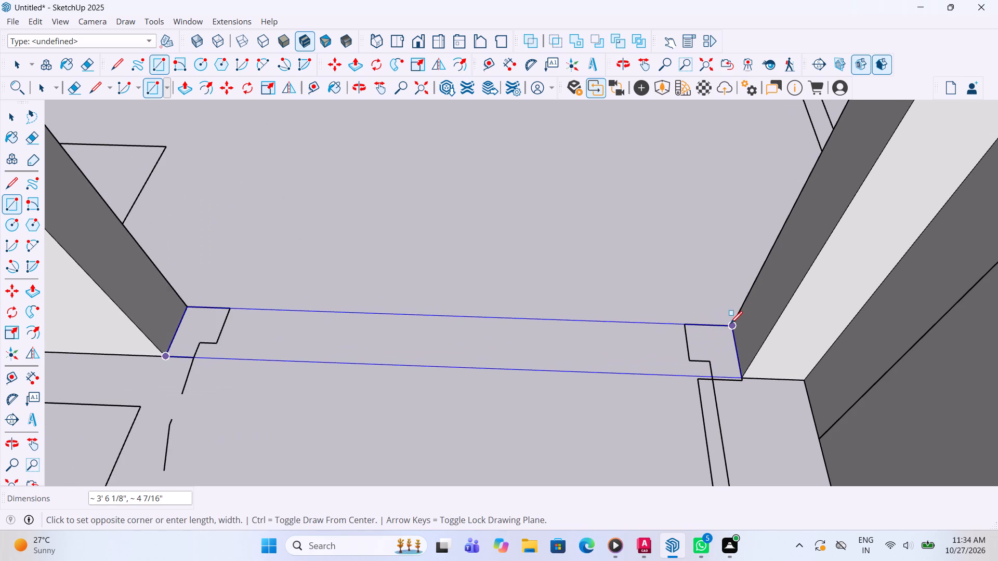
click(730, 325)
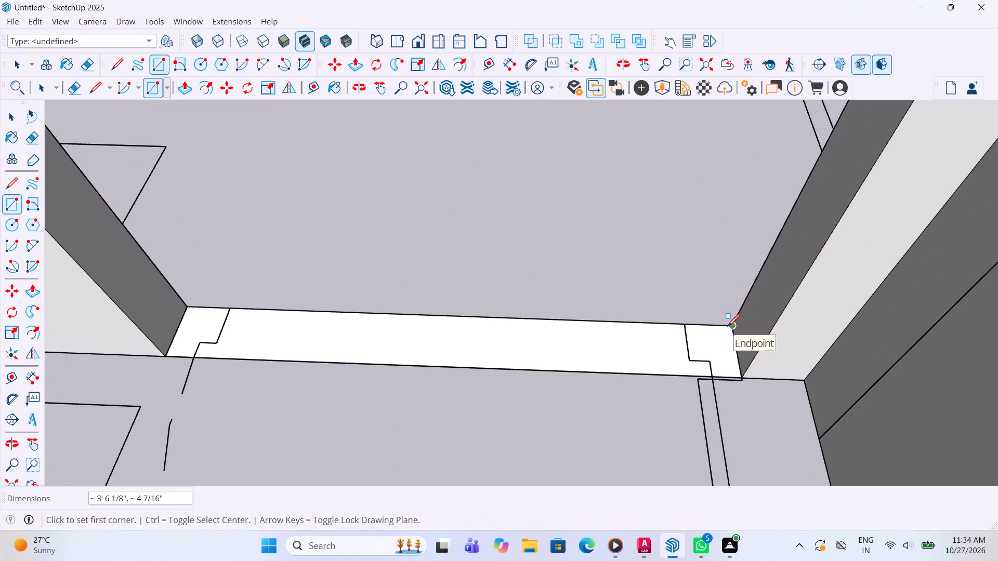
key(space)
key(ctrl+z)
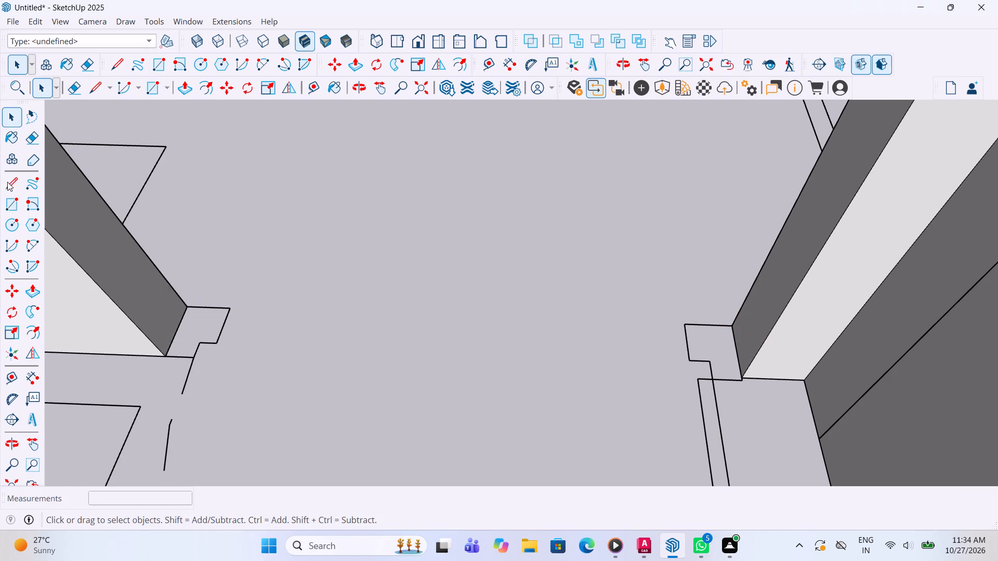
Draw a rectangle about 4 7/16" by 3' 6 1/8" across the base of the bedroom door gap, between opposite wall corners.
click(16, 205)
scroll(721, 379, up, 3)
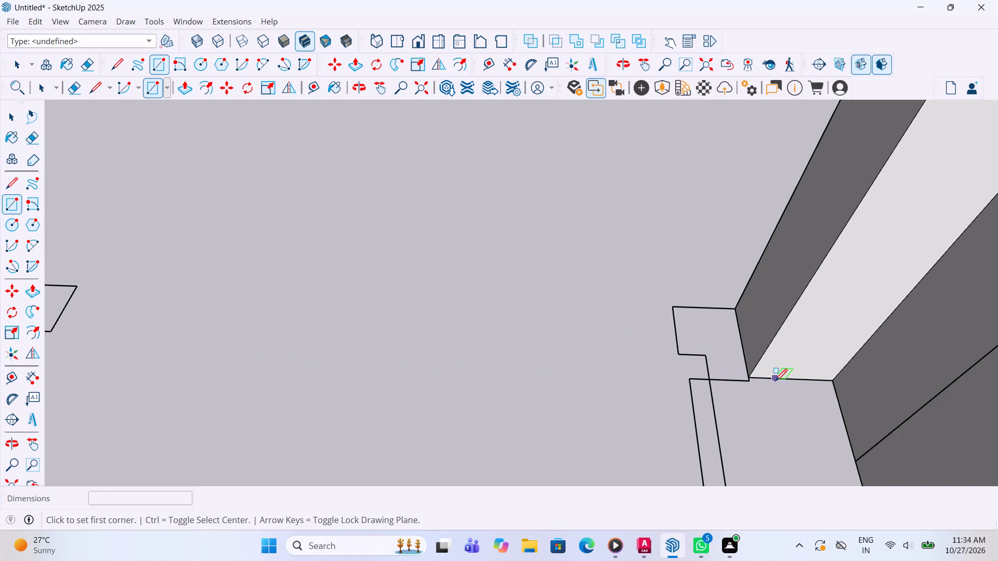
scroll(775, 382, up, 8)
click(732, 374)
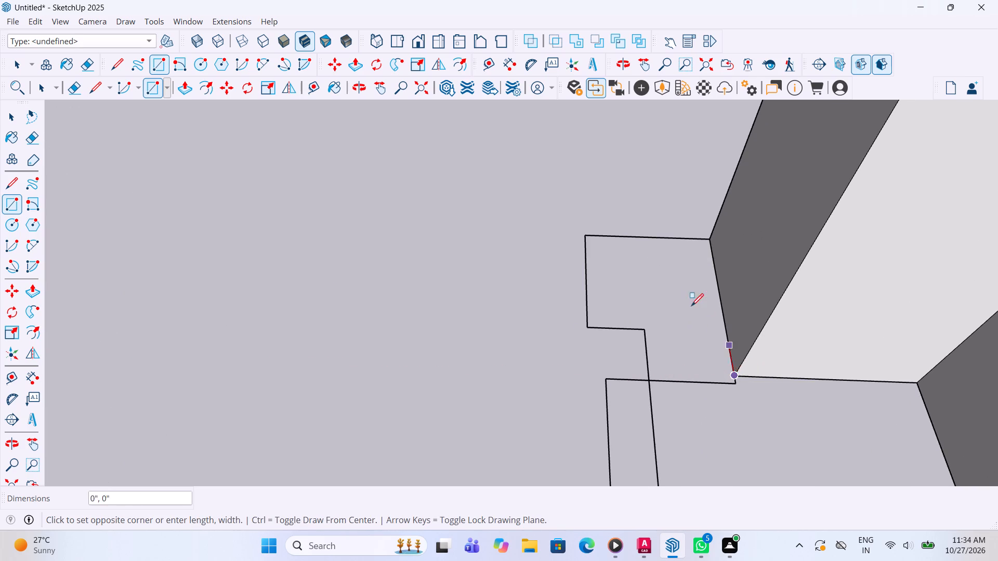
scroll(674, 305, down, 4)
scroll(575, 265, down, 11)
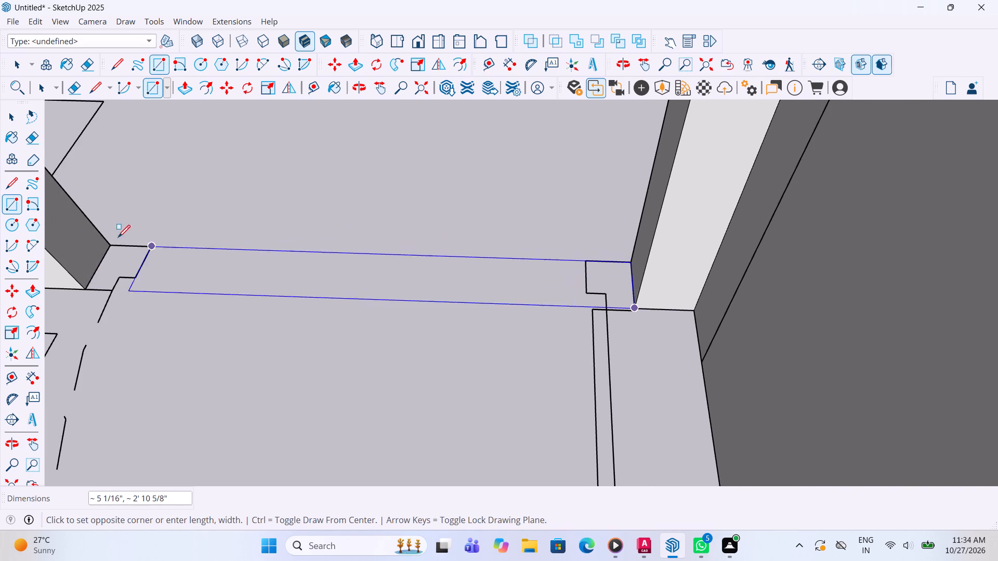
scroll(100, 238, up, 3)
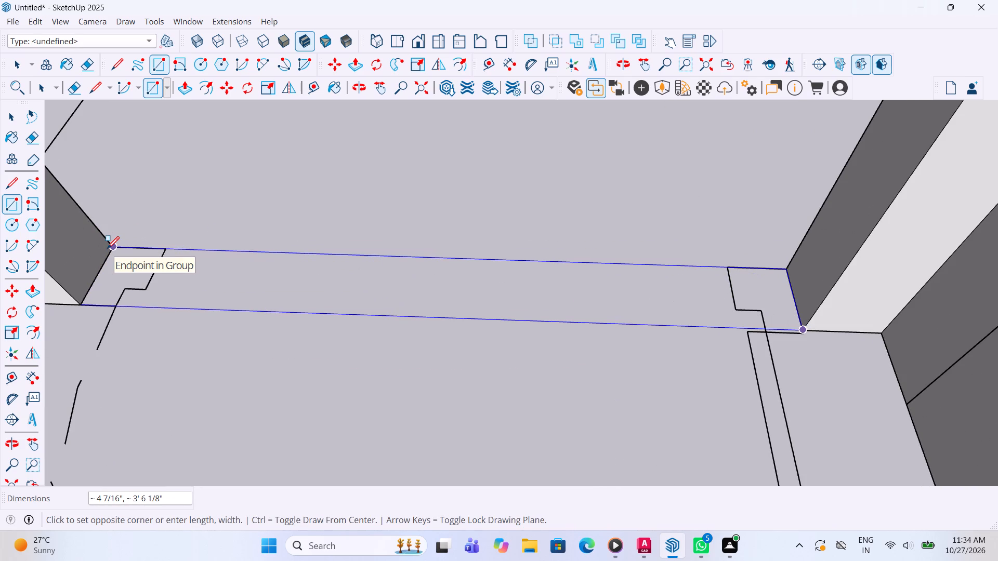
click(107, 250)
Make a group from the rectangle face at the base of the bedroom door gap.
scroll(413, 274, down, 4)
key(space)
click(474, 288)
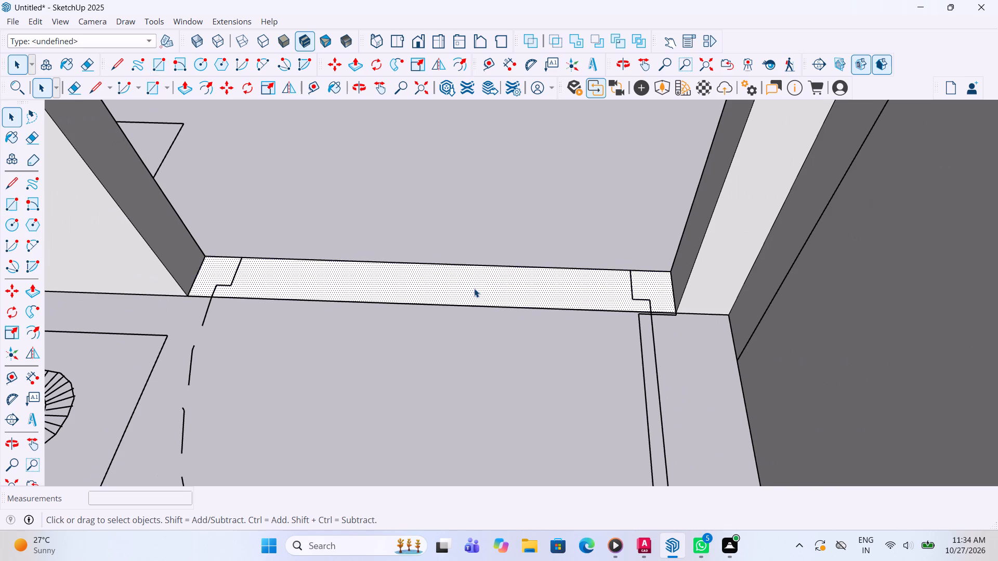
right_click(475, 288)
click(535, 375)
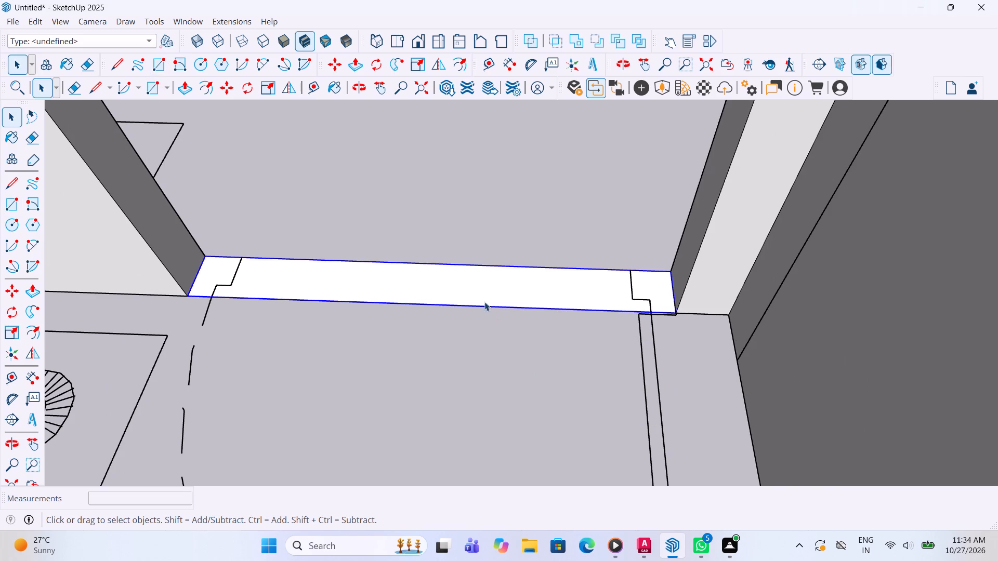
Extrude the grouped bedroom door base up 11' to the top of the adjoining wall, and leave the group.
double_click(478, 287)
key(p)
click(497, 286)
scroll(521, 247, down, 12)
scroll(522, 248, down, 16)
scroll(522, 249, down, 9)
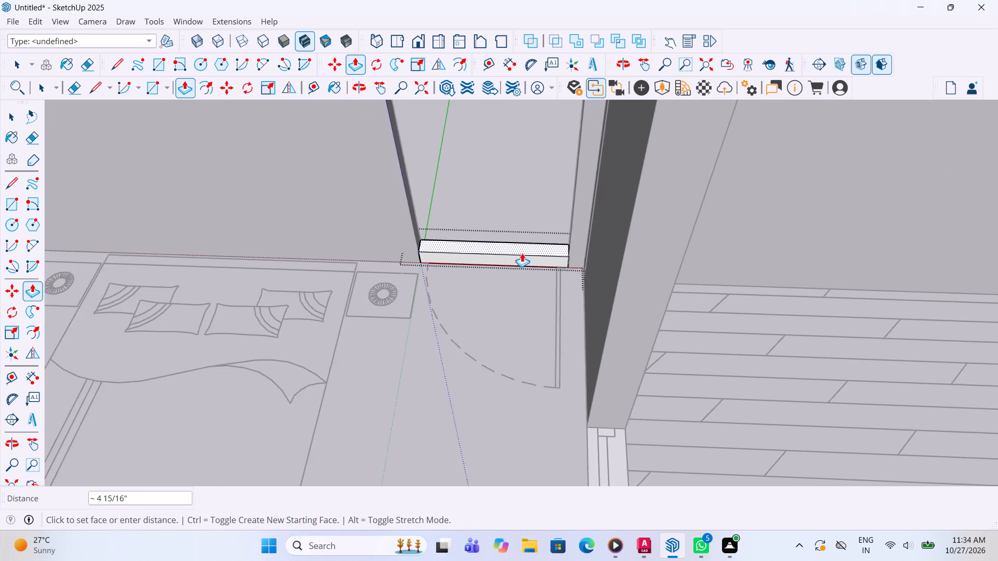
scroll(522, 253, down, 7)
middle_drag(505, 230, 508, 266)
scroll(510, 259, down, 3)
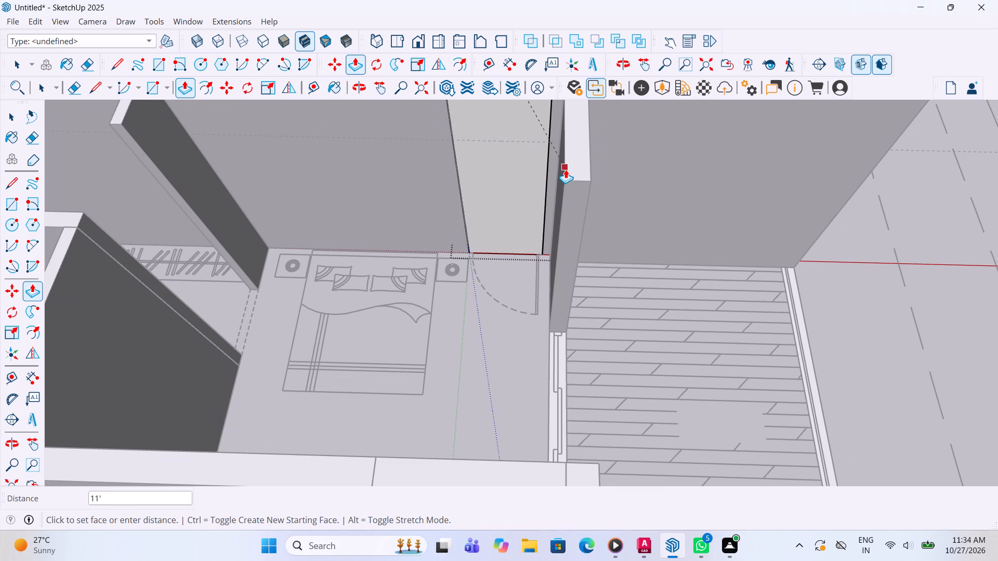
click(566, 179)
key(space)
click(484, 285)
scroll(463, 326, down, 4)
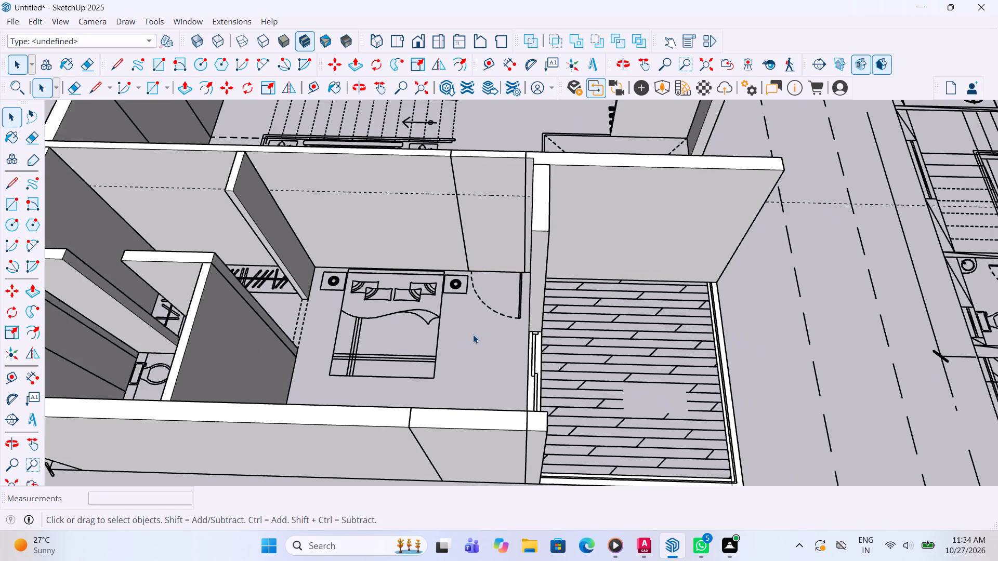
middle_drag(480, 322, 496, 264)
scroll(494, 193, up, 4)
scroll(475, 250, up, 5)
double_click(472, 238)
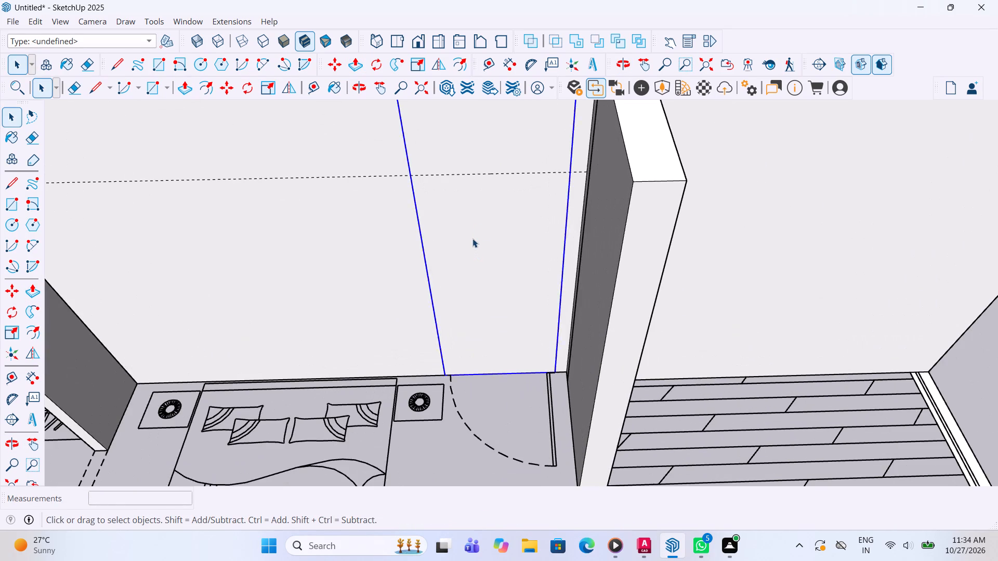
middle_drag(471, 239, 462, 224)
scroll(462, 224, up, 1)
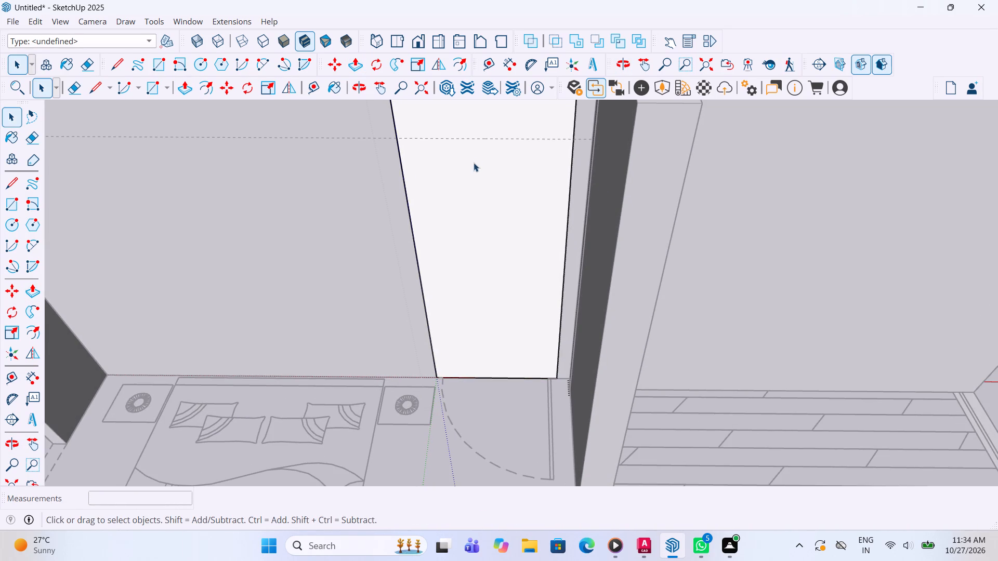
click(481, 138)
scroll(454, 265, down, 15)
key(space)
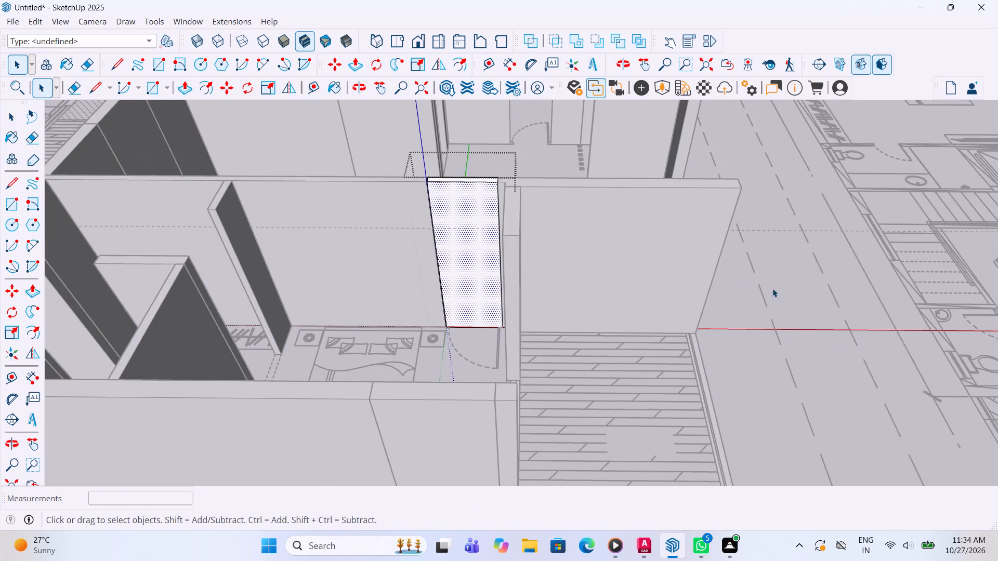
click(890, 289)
Inside the bedroom door panel group, draw an 8' by about 3' 6 1/8" rectangle from the guide line to the opposite base corner.
scroll(476, 230, up, 3)
middle_drag(474, 241, 462, 372)
scroll(462, 372, up, 13)
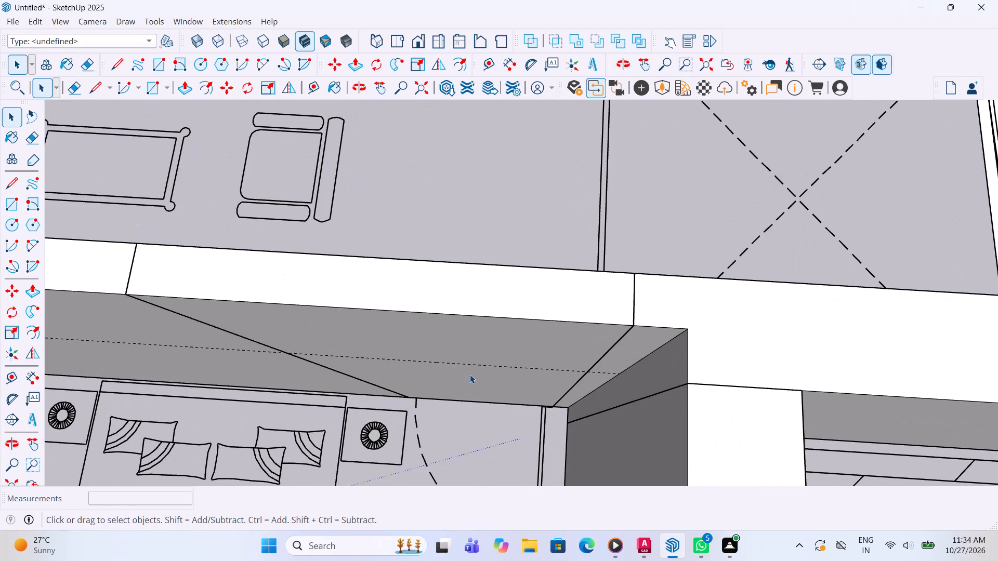
scroll(470, 375, up, 5)
scroll(470, 375, down, 11)
middle_drag(472, 393, 528, 251)
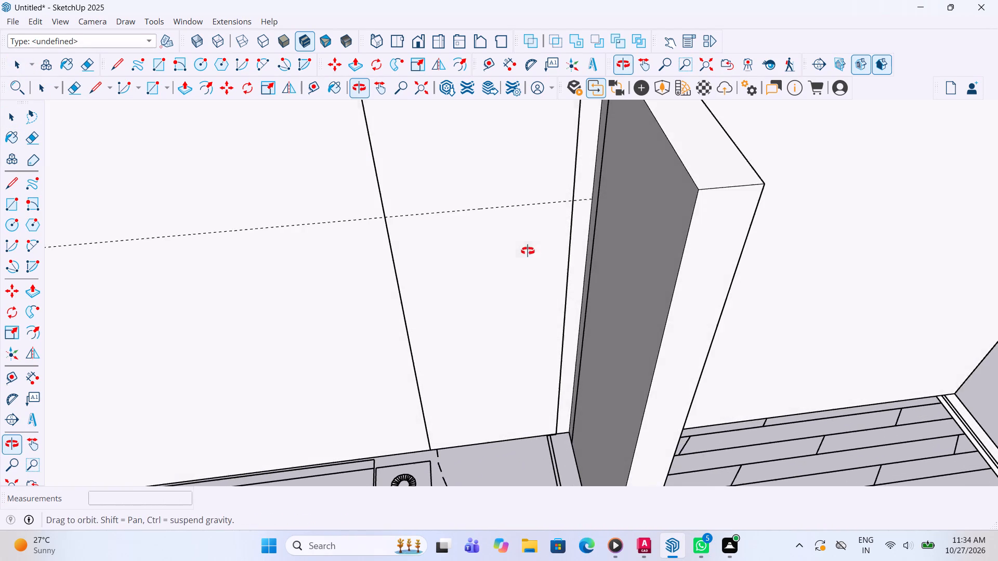
middle_drag(528, 251, 526, 250)
double_click(517, 305)
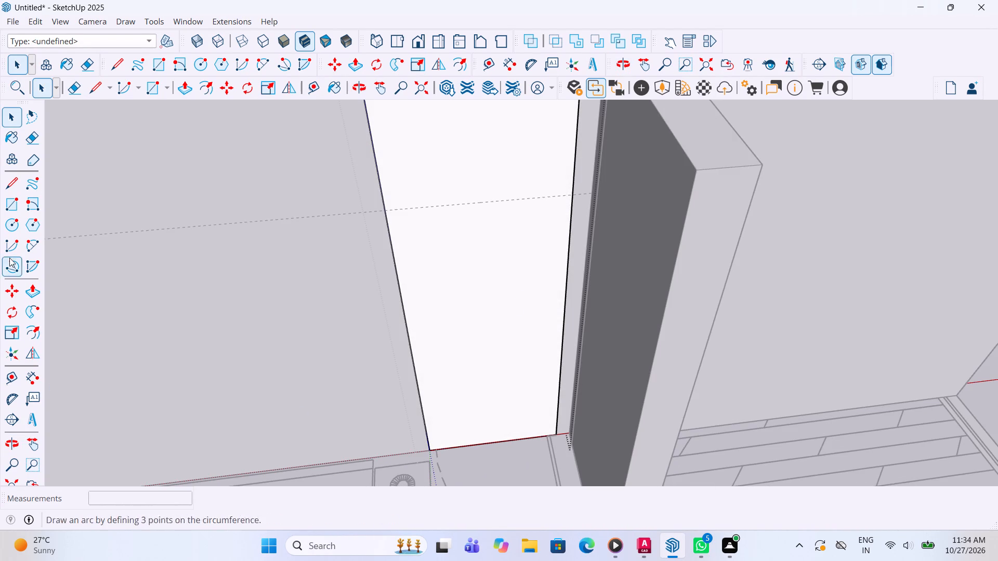
click(6, 202)
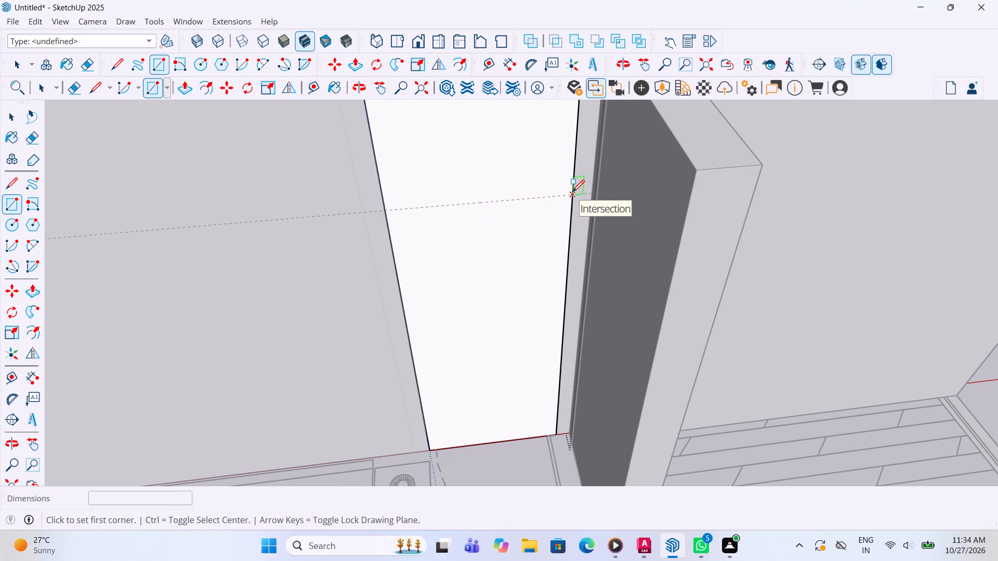
click(572, 193)
click(425, 449)
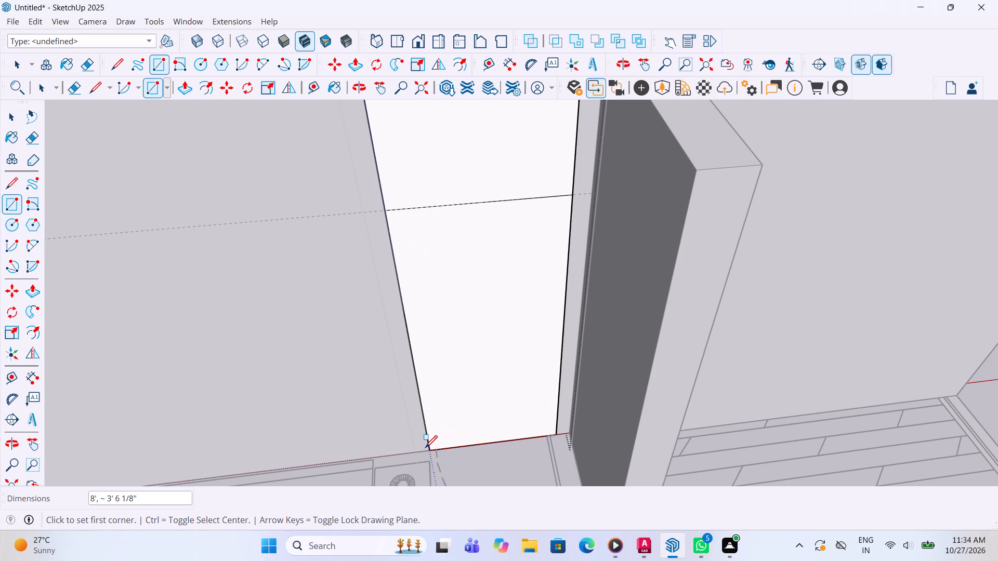
Push the 8' high rectangle about 4 7/16" through the bedroom door panel to cut the opening, and leave the group.
key(p)
click(463, 362)
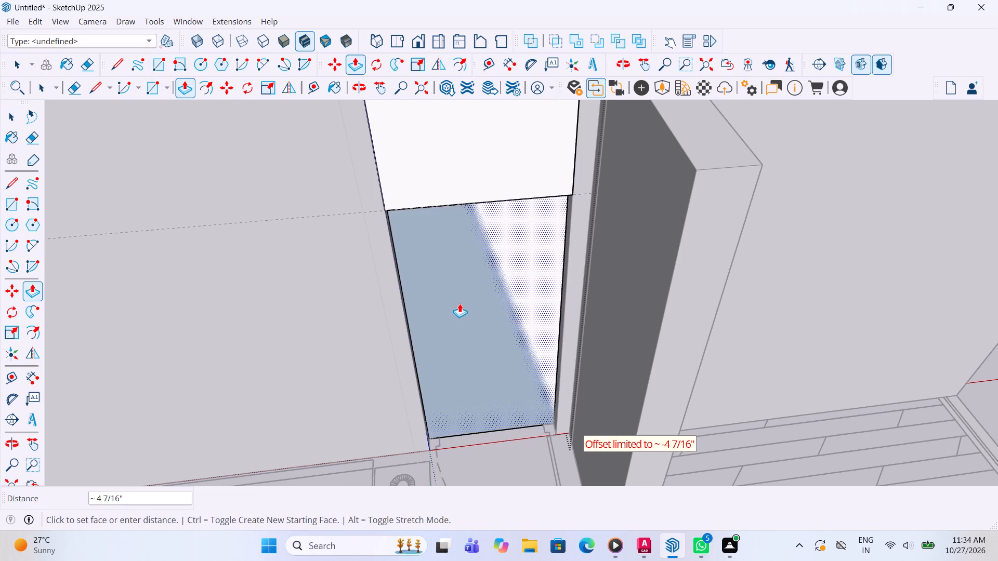
click(459, 302)
scroll(457, 310, down, 5)
key(space)
click(514, 458)
scroll(490, 384, down, 6)
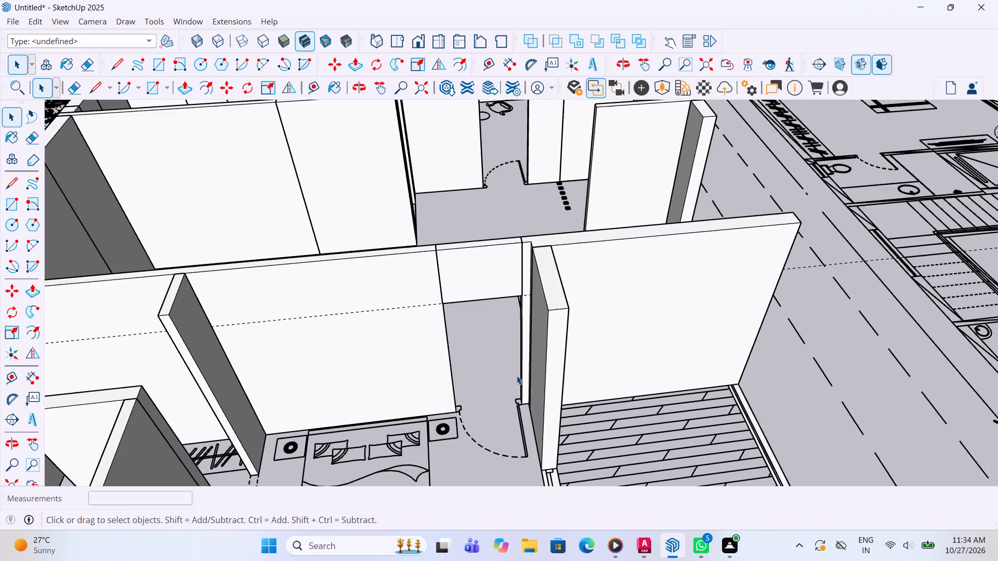
Draw a rectangle about 2' 6 1/4" by 6 1/8" across the base of the bathroom door gap beside the bedroom wardrobe.
scroll(523, 376, down, 10)
middle_drag(530, 383, 521, 486)
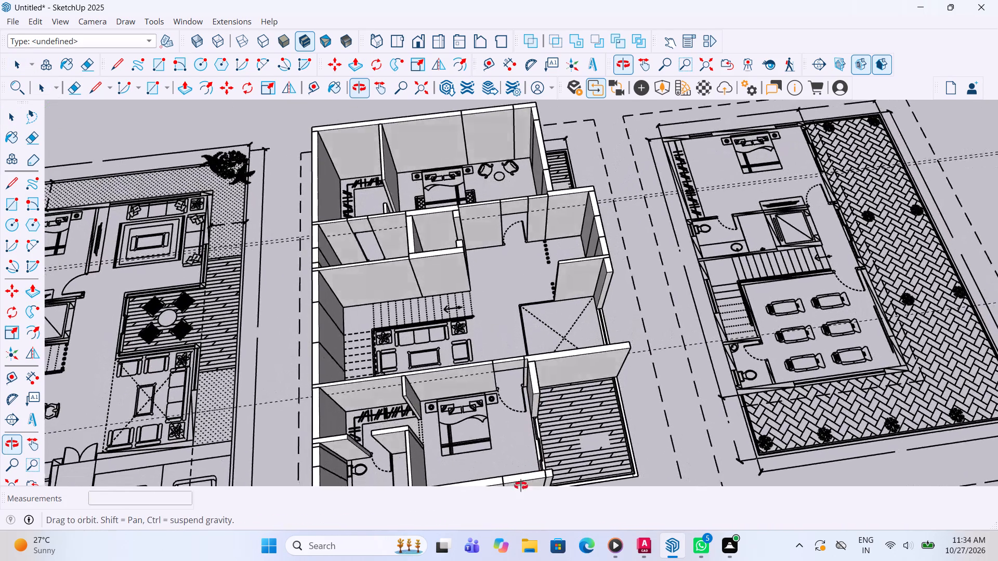
middle_drag(521, 486, 336, 486)
scroll(323, 381, up, 4)
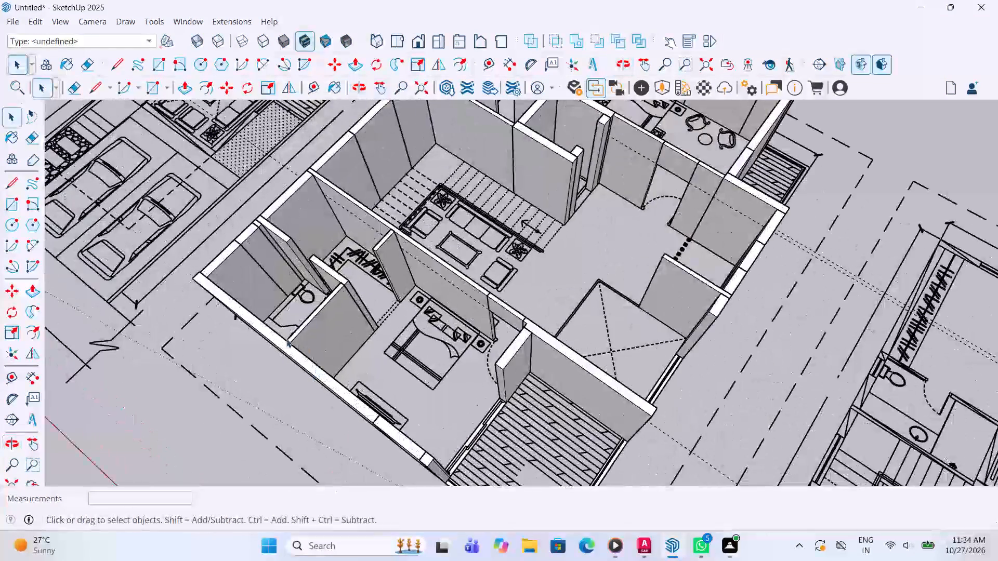
middle_drag(280, 339, 931, 291)
scroll(450, 349, up, 1)
middle_drag(464, 357, 682, 434)
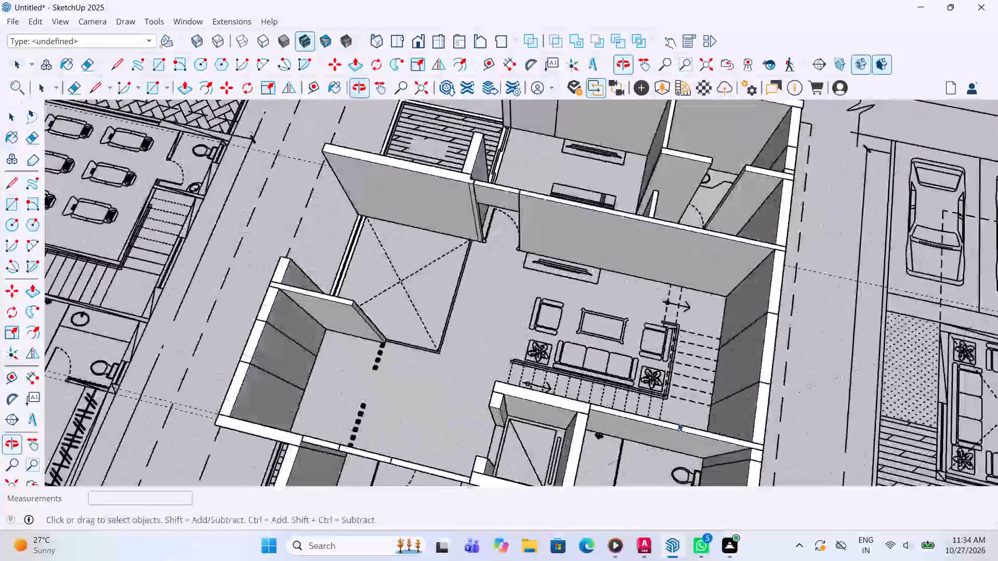
scroll(656, 393, down, 5)
scroll(710, 270, up, 9)
scroll(598, 291, up, 9)
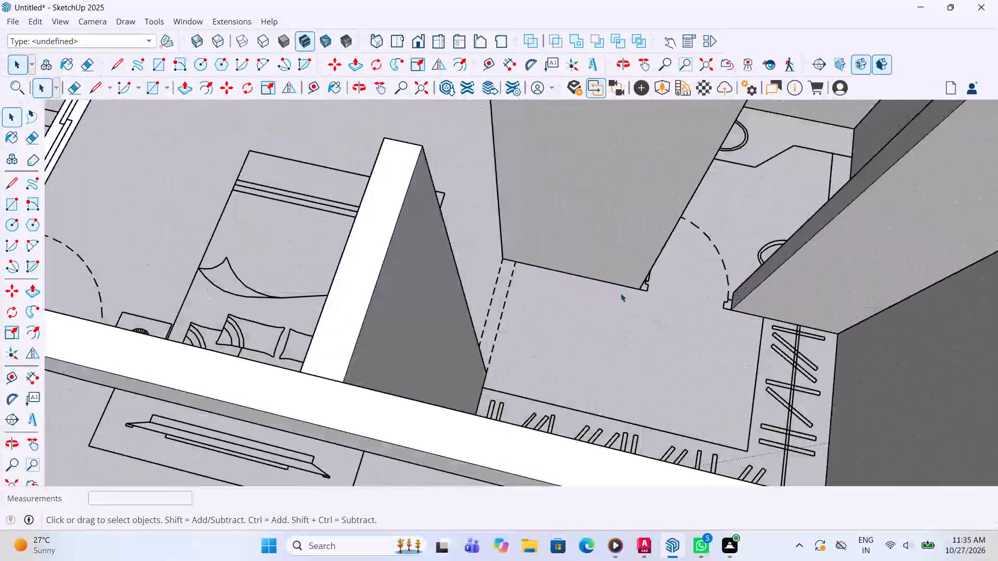
middle_drag(627, 295, 658, 290)
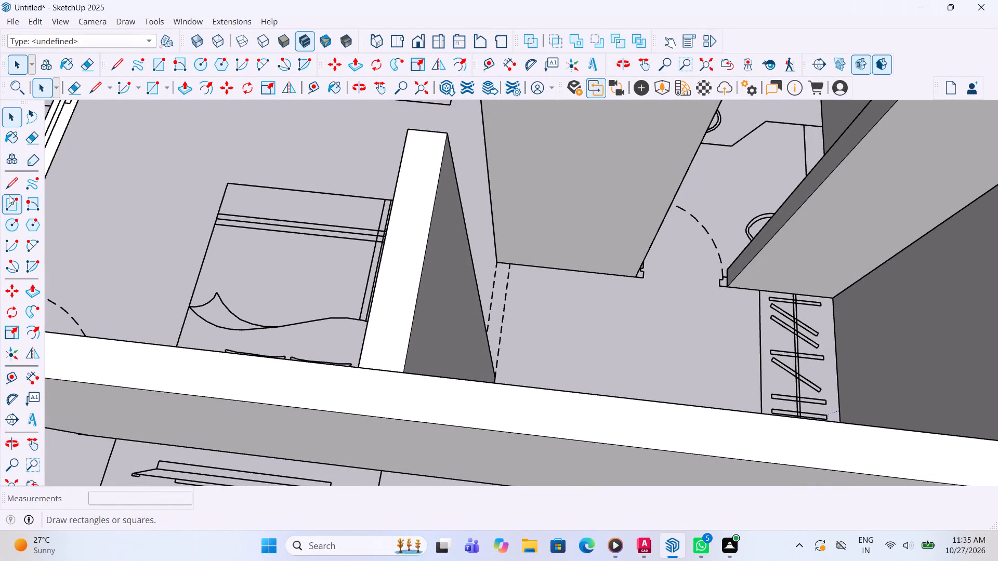
click(9, 195)
scroll(724, 258, up, 13)
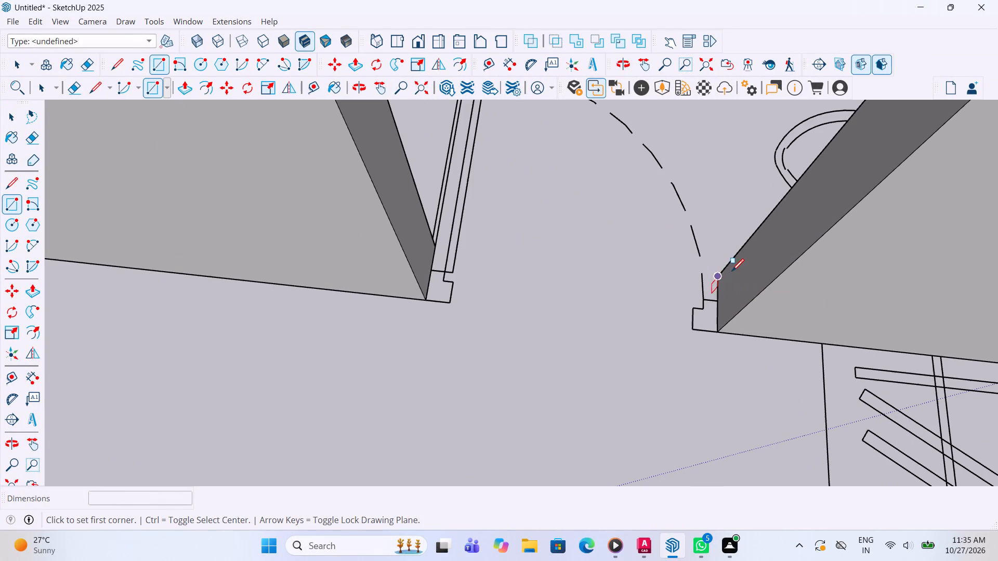
click(718, 273)
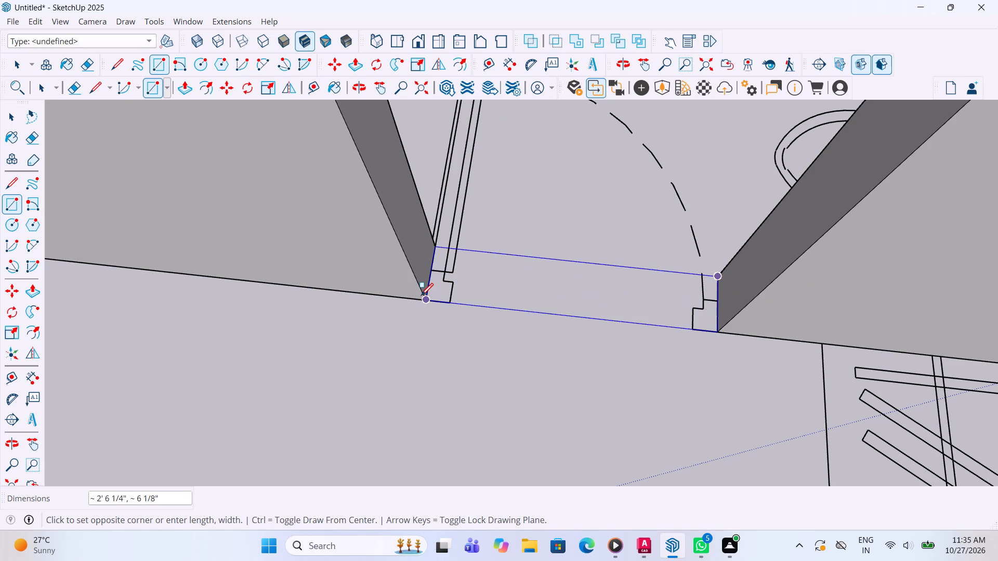
click(421, 297)
Make a group from the rectangle face at the base of the bathroom door gap.
key(space)
click(511, 293)
right_click(511, 293)
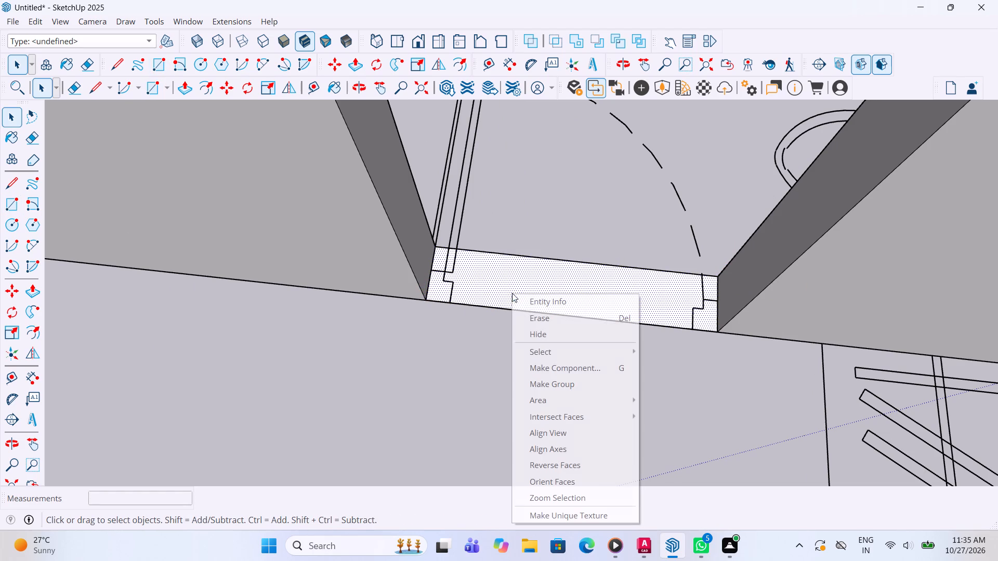
click(553, 383)
Extrude the grouped bathroom door base up 11' to the wall top, and leave the group.
double_click(546, 296)
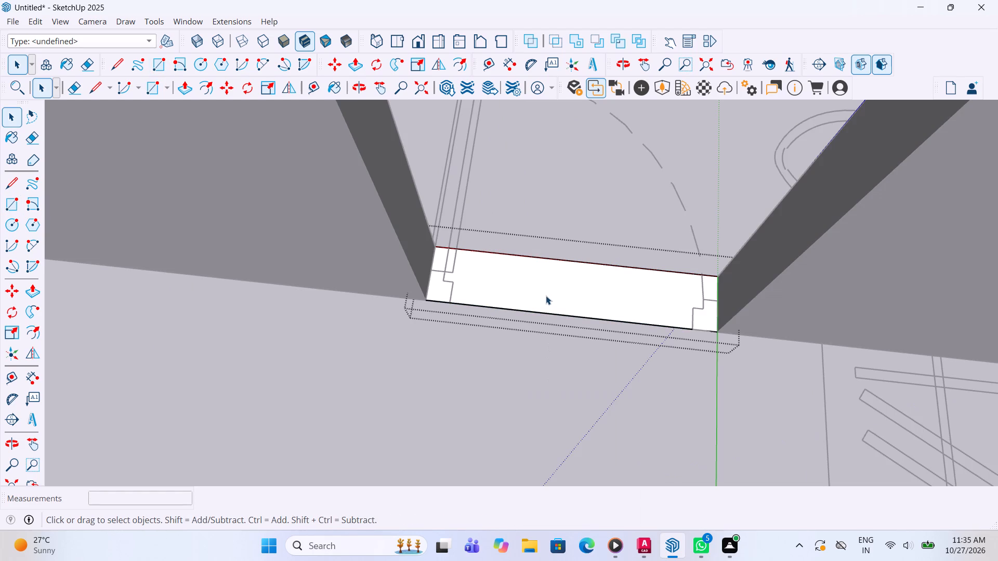
key(p)
click(541, 286)
scroll(555, 253, down, 6)
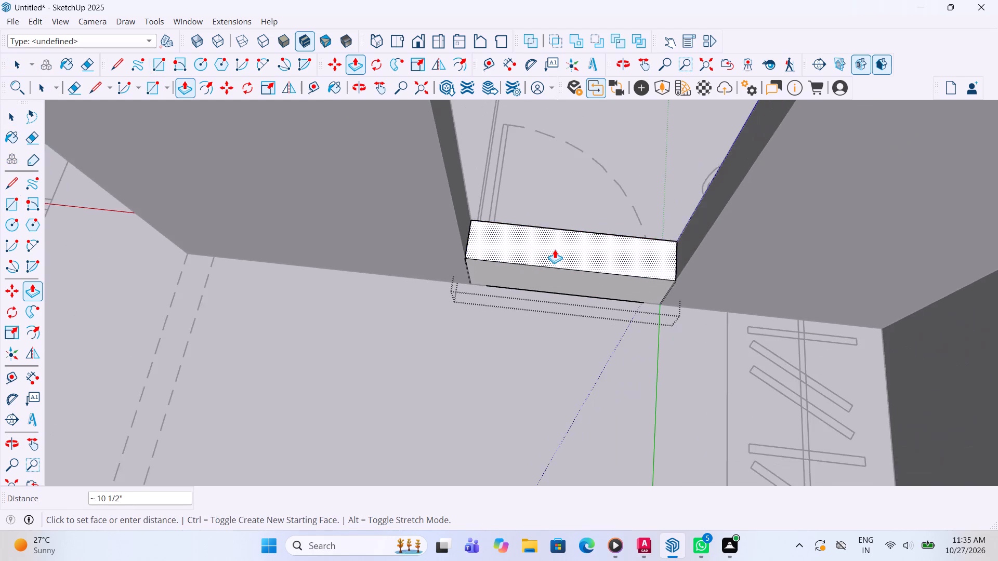
scroll(555, 256, down, 19)
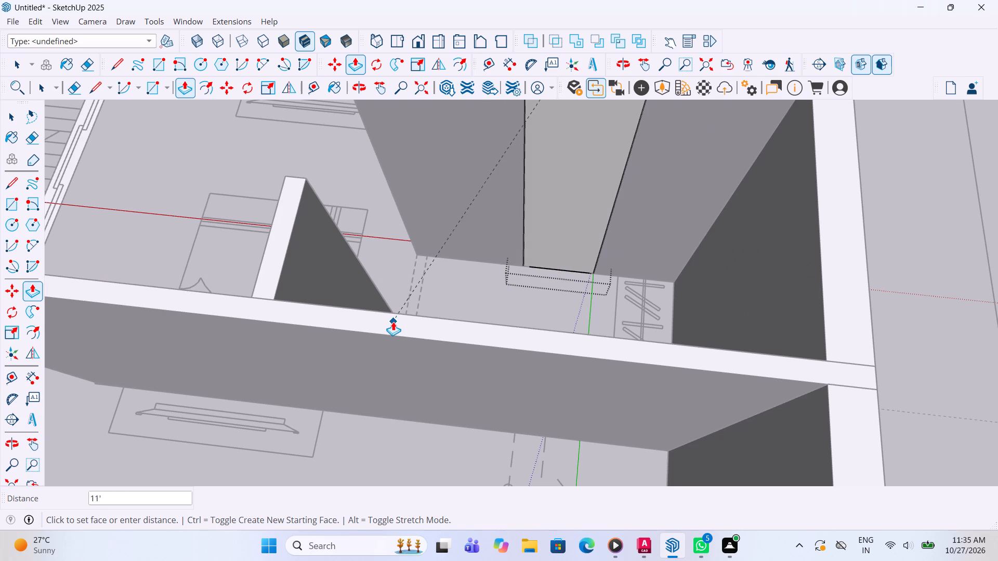
click(393, 322)
key(space)
click(469, 298)
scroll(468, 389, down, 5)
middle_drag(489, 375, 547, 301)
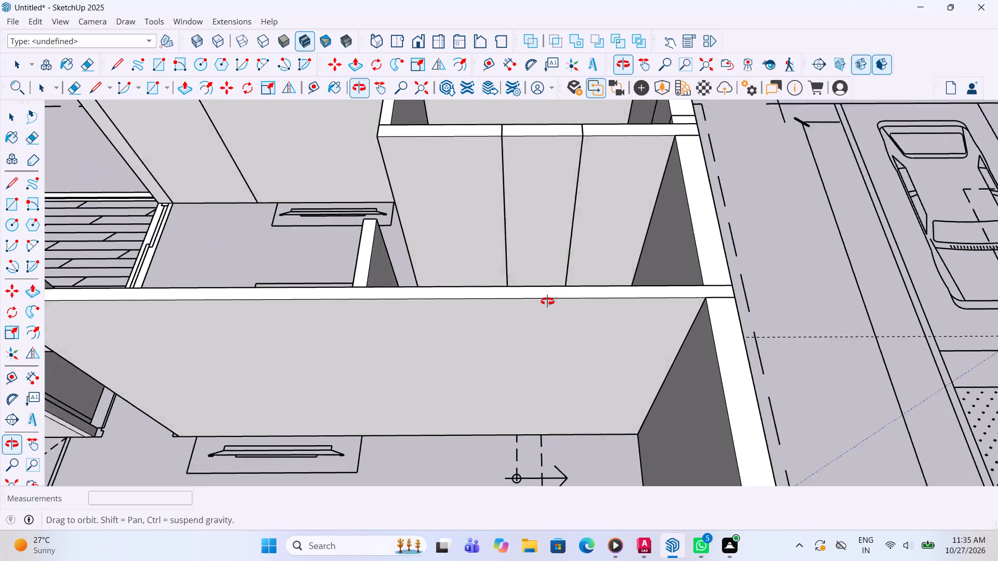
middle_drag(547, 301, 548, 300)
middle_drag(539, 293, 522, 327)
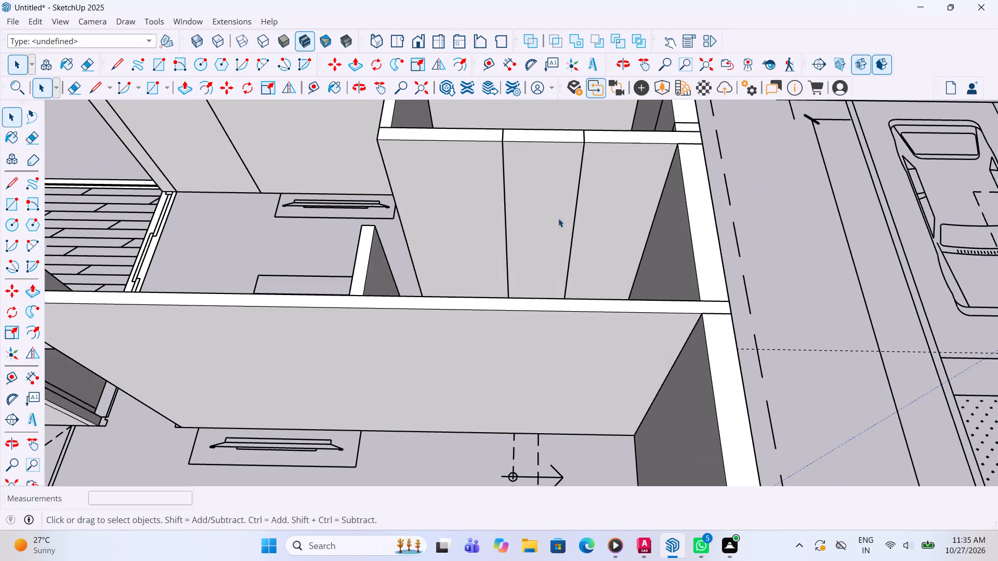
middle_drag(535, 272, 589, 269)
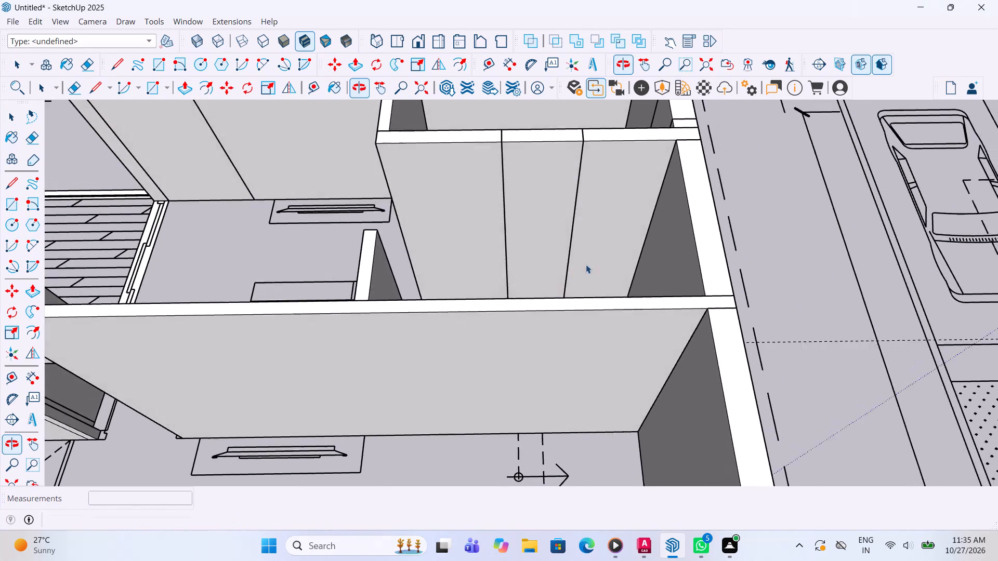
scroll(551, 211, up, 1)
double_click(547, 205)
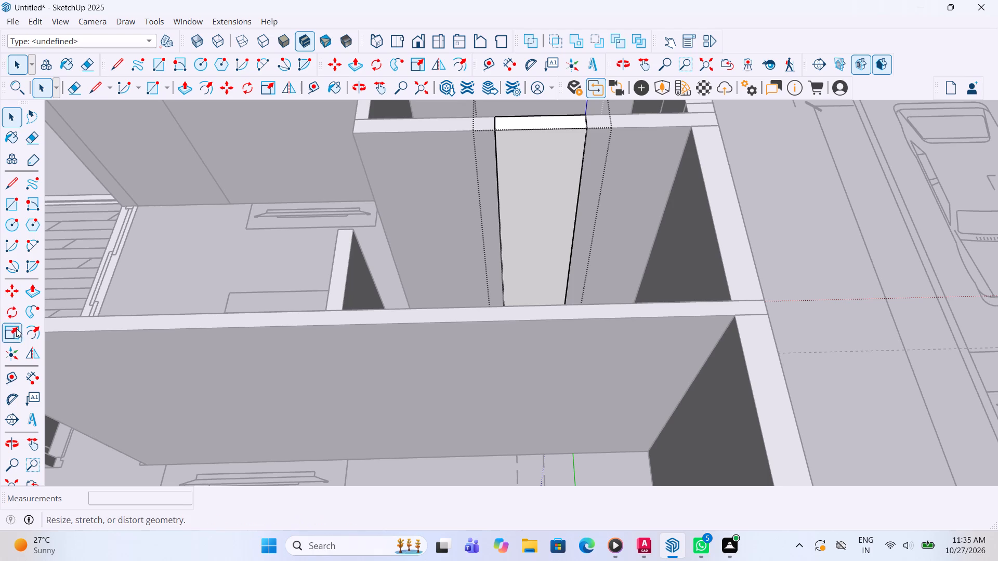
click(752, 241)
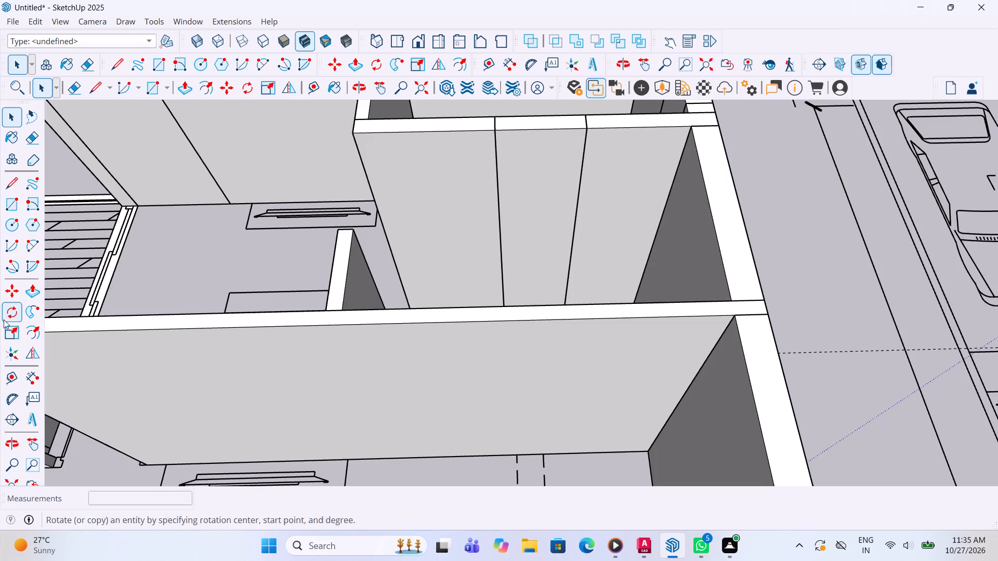
Place a horizontal guide 8' above the base edge of the bathroom door panel with the Tape Measure.
click(5, 375)
middle_drag(466, 261, 466, 287)
scroll(529, 310, up, 2)
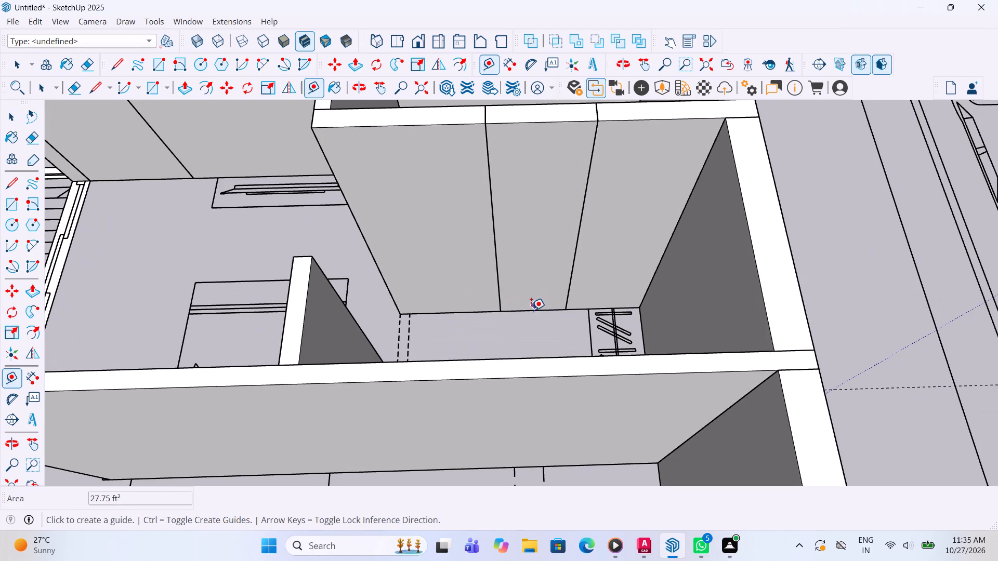
click(529, 310)
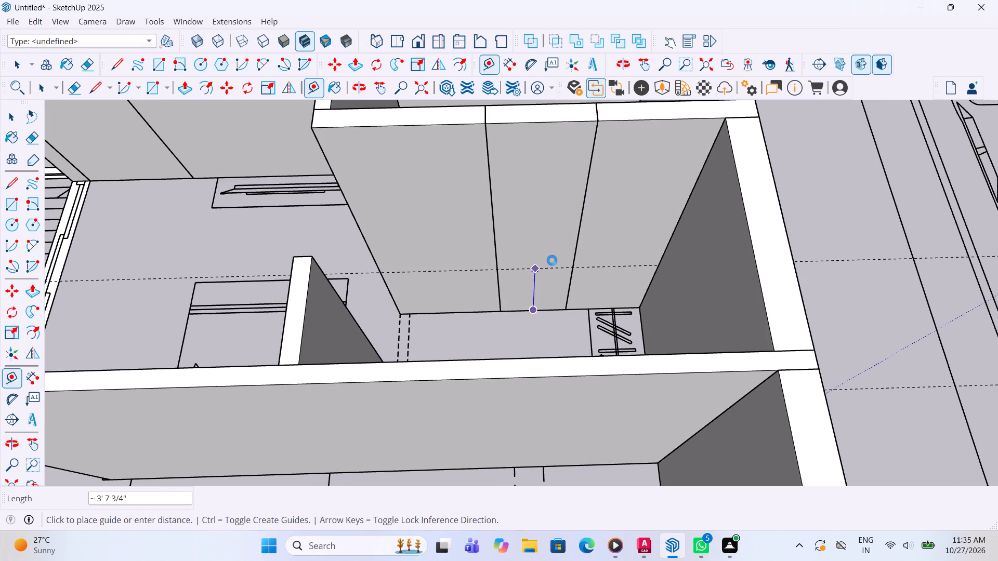
text(8')
key(Return)
key(space)
Inside the bathroom door panel group, draw a rectangle about 2' 6 1/4" by 8' from the bottom corner up to the guide.
triple_click(532, 241)
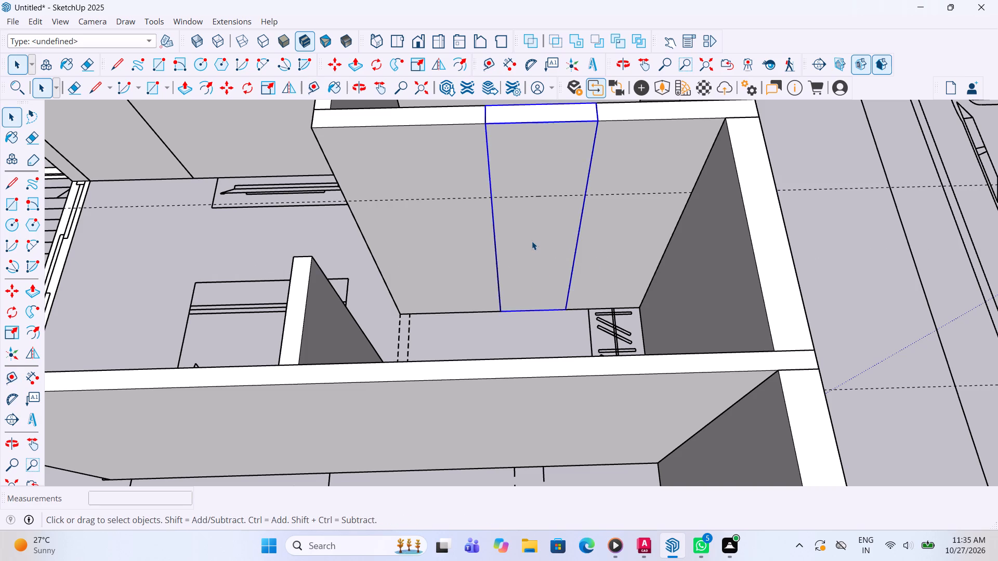
click(540, 251)
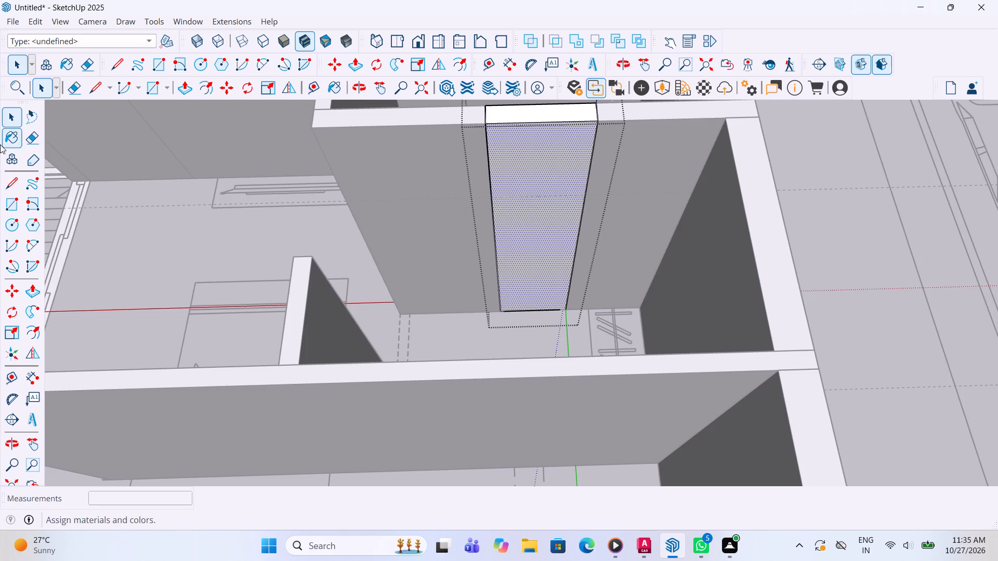
click(14, 198)
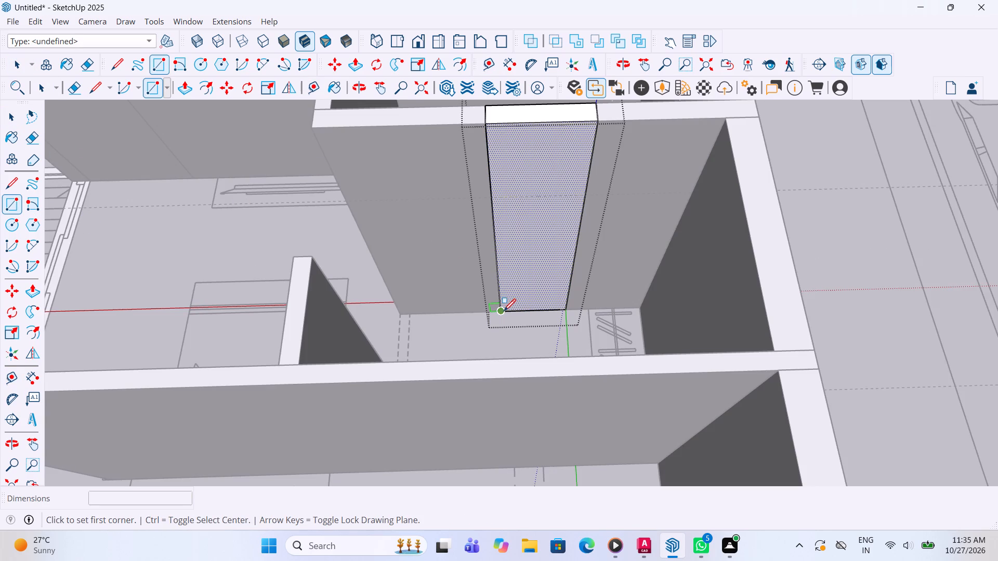
scroll(504, 312, up, 4)
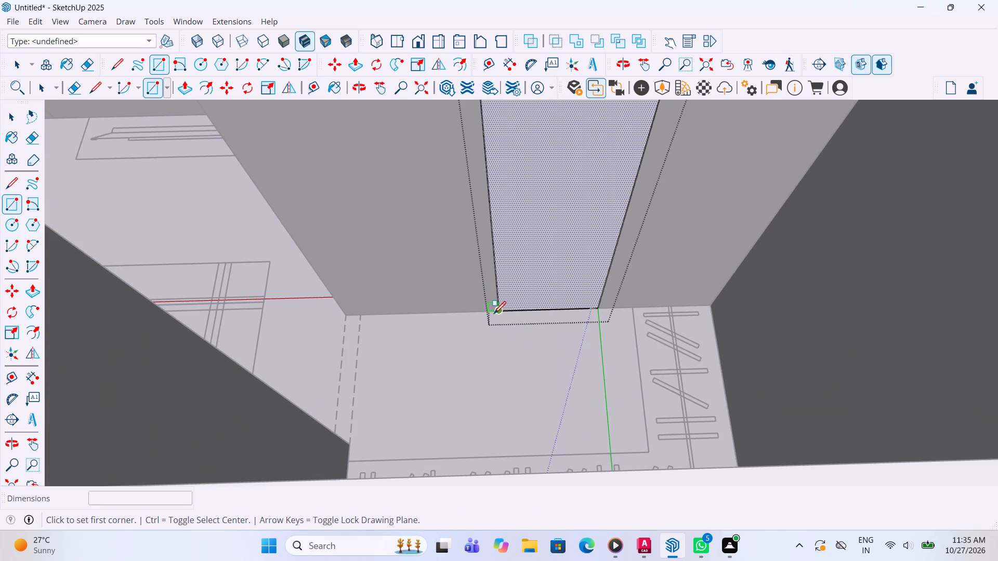
click(494, 315)
scroll(494, 313, down, 3)
scroll(592, 172, up, 3)
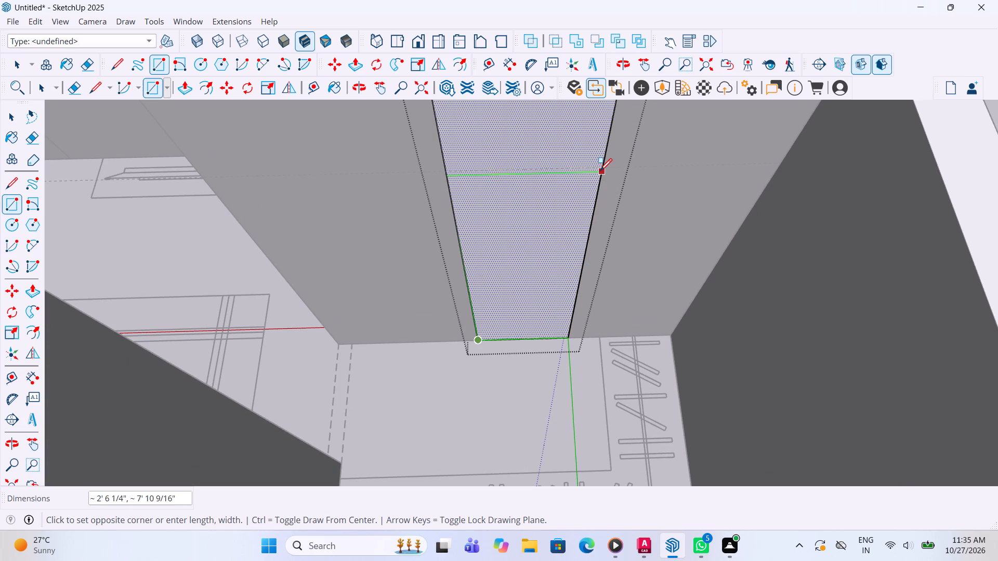
click(600, 170)
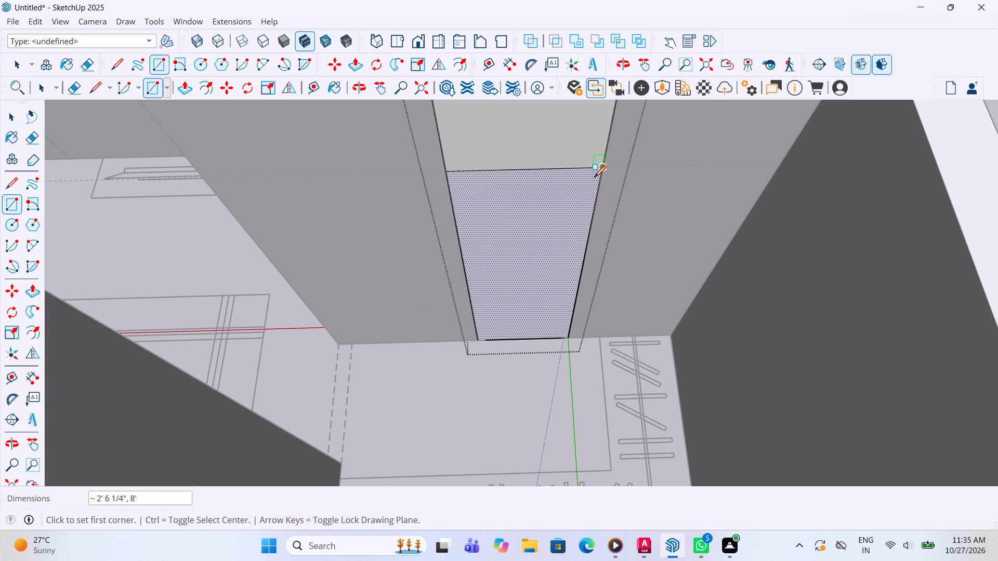
Push the 8' high rectangle through the bathroom door panel to cut the opening, and leave the group.
key(p)
key(space)
key(p)
click(529, 255)
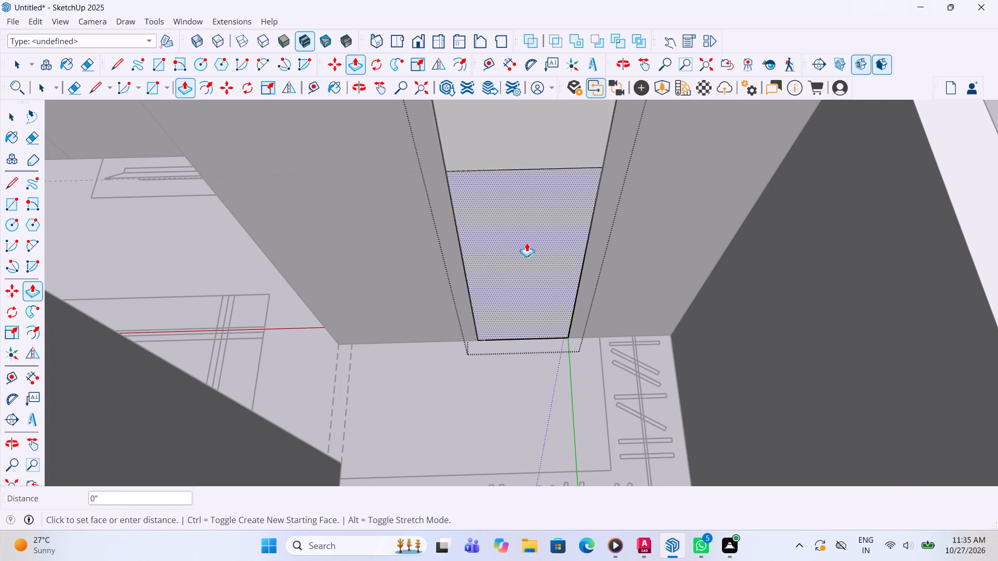
click(525, 203)
scroll(510, 229, down, 4)
key(Escape)
scroll(510, 229, down, 4)
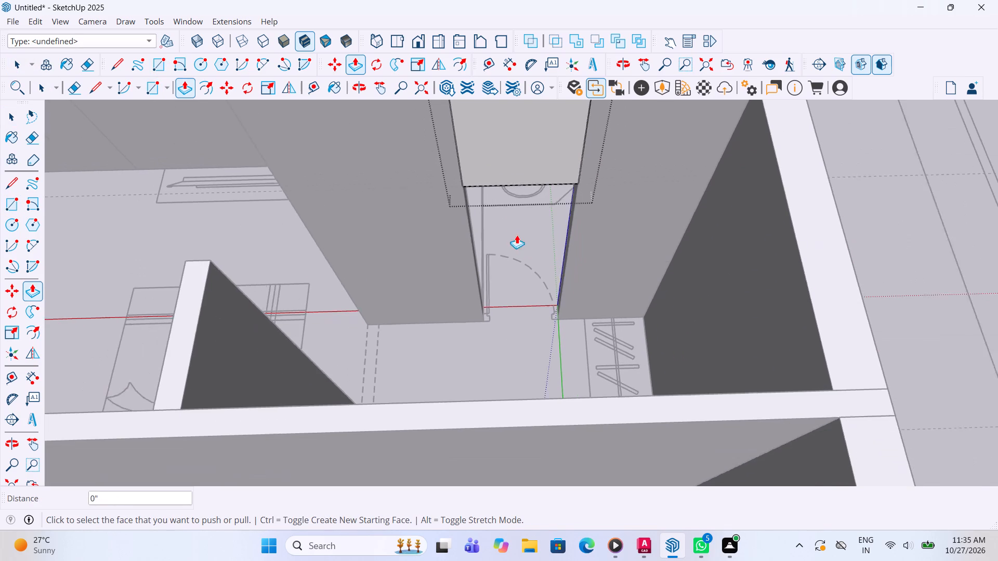
key(space)
click(891, 214)
Examine the bathroom door opening and the surrounding rooms for wall bases that still need extruding.
scroll(619, 302, down, 6)
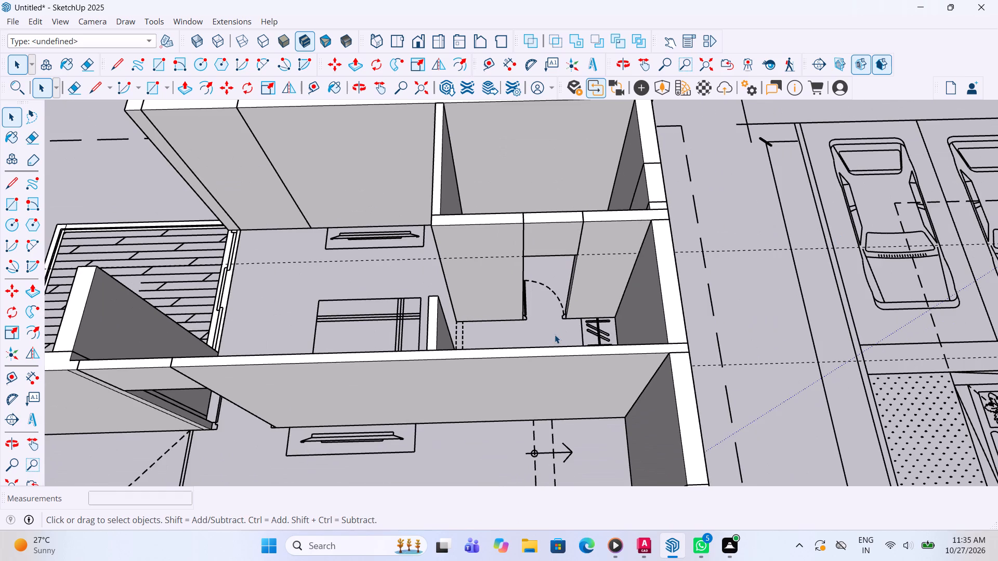
middle_drag(649, 273, 633, 268)
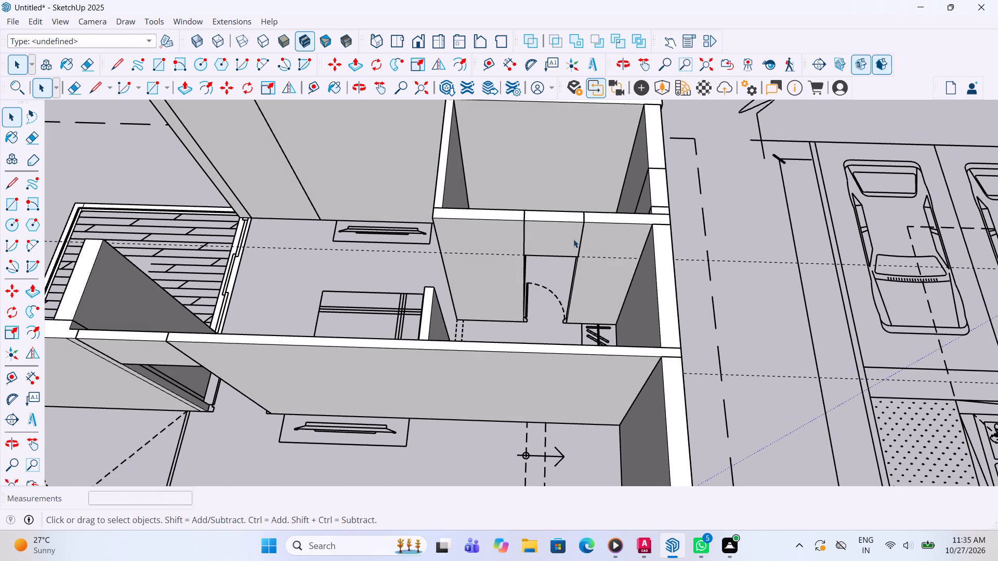
scroll(565, 232, up, 4)
middle_drag(559, 225, 542, 276)
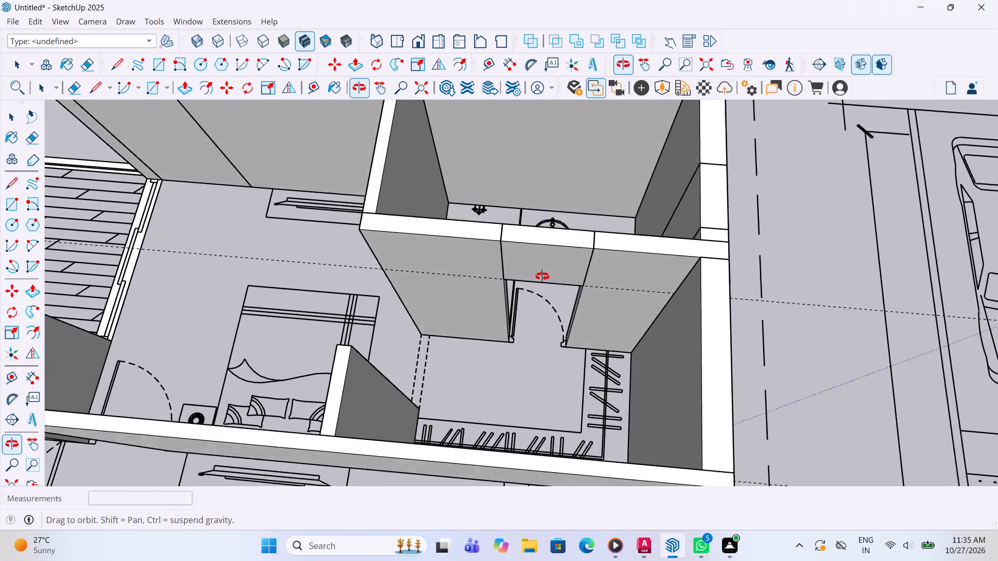
middle_drag(542, 276, 601, 212)
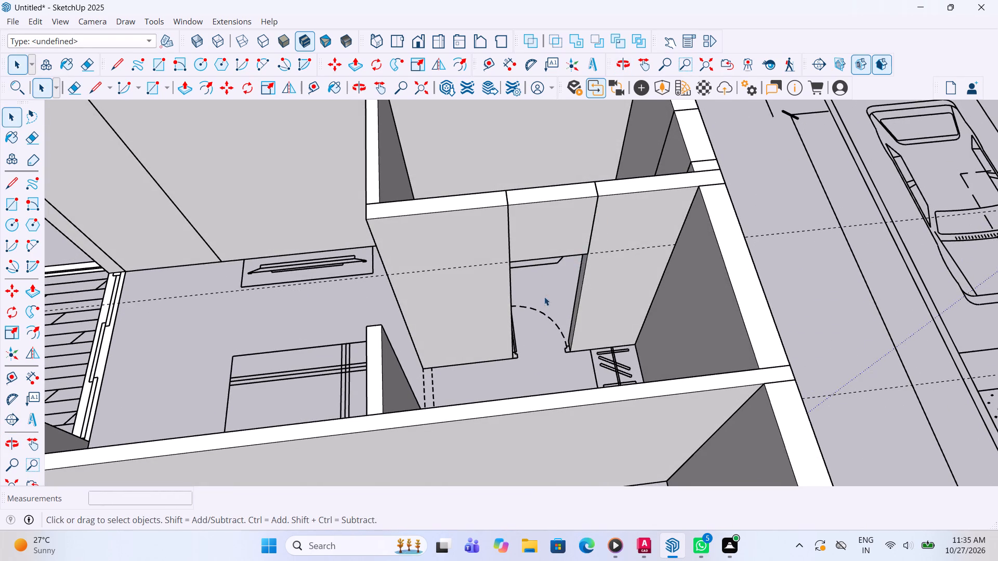
scroll(510, 364, down, 11)
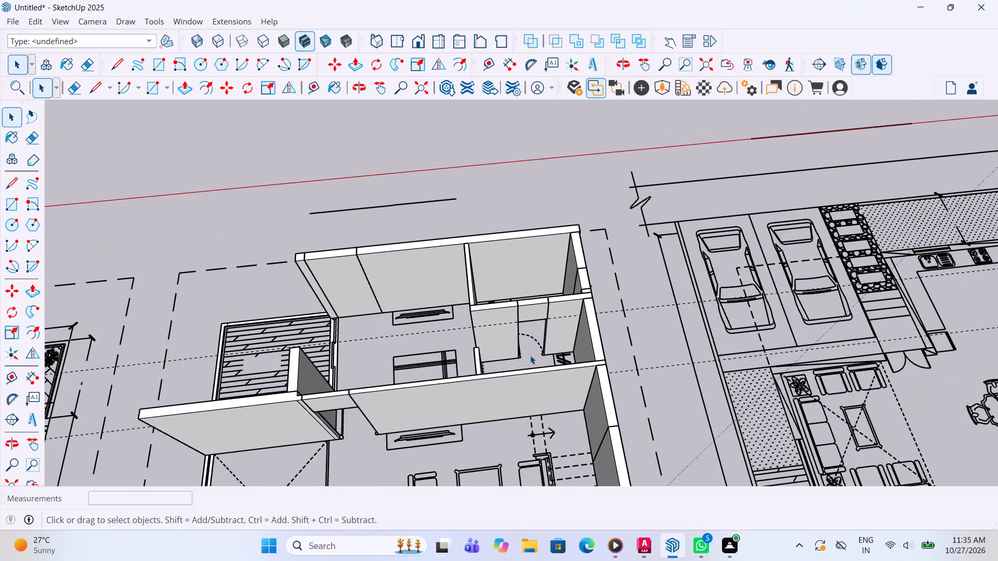
scroll(531, 353, down, 5)
middle_drag(476, 359, 807, 313)
scroll(637, 347, up, 2)
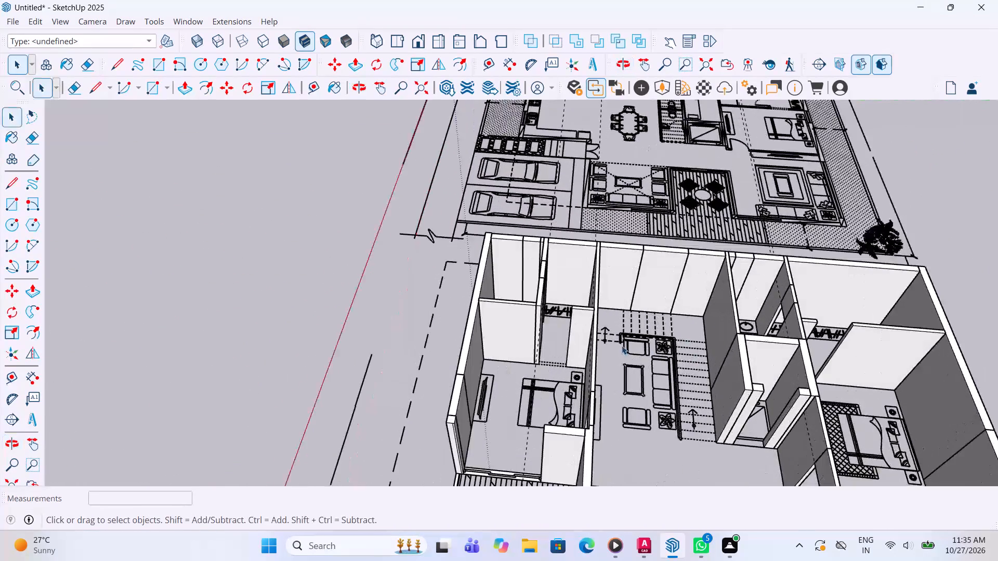
scroll(622, 345, up, 2)
scroll(555, 348, up, 4)
scroll(530, 365, down, 4)
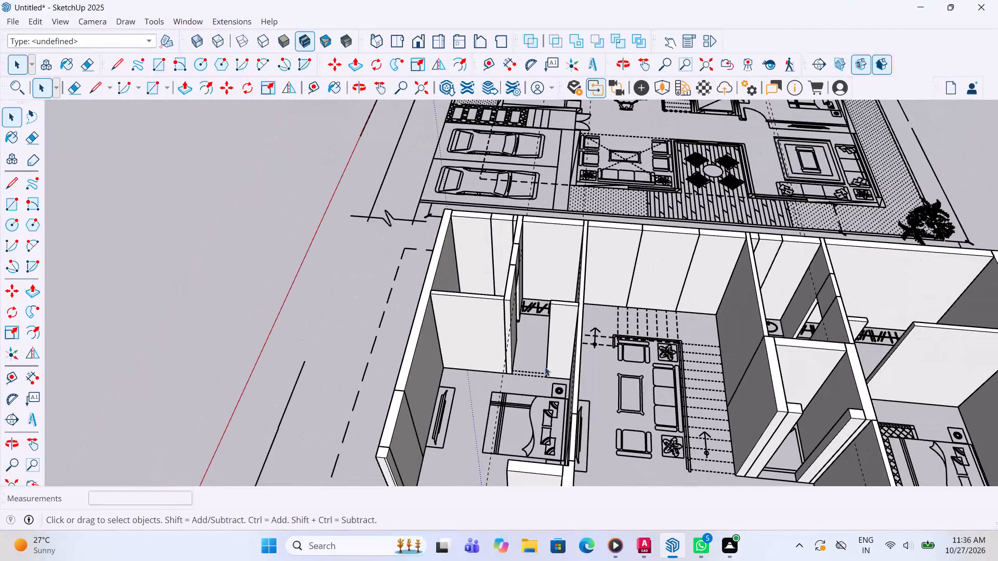
scroll(560, 363, down, 5)
scroll(638, 444, up, 4)
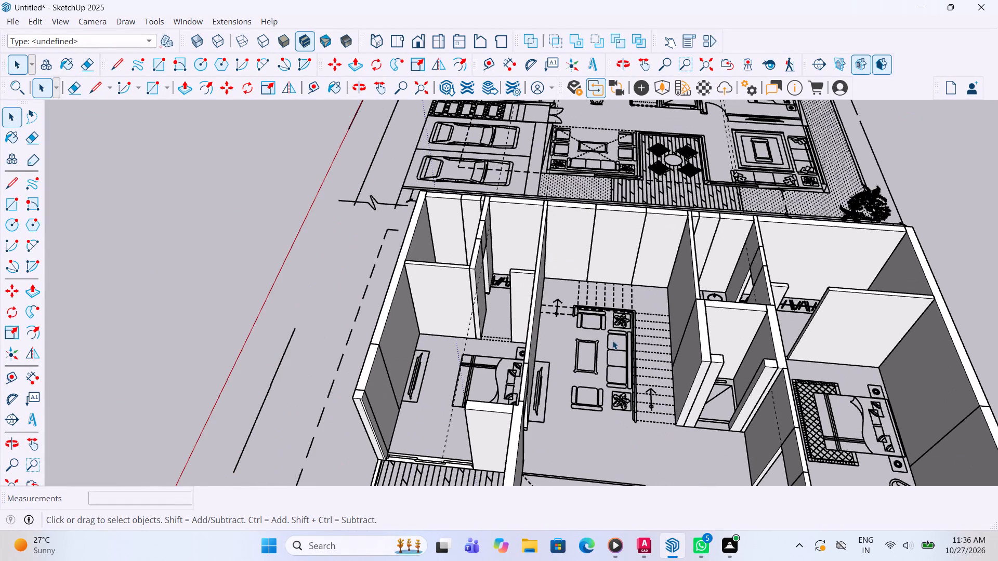
scroll(612, 339, down, 9)
scroll(526, 485, up, 3)
scroll(526, 380, up, 5)
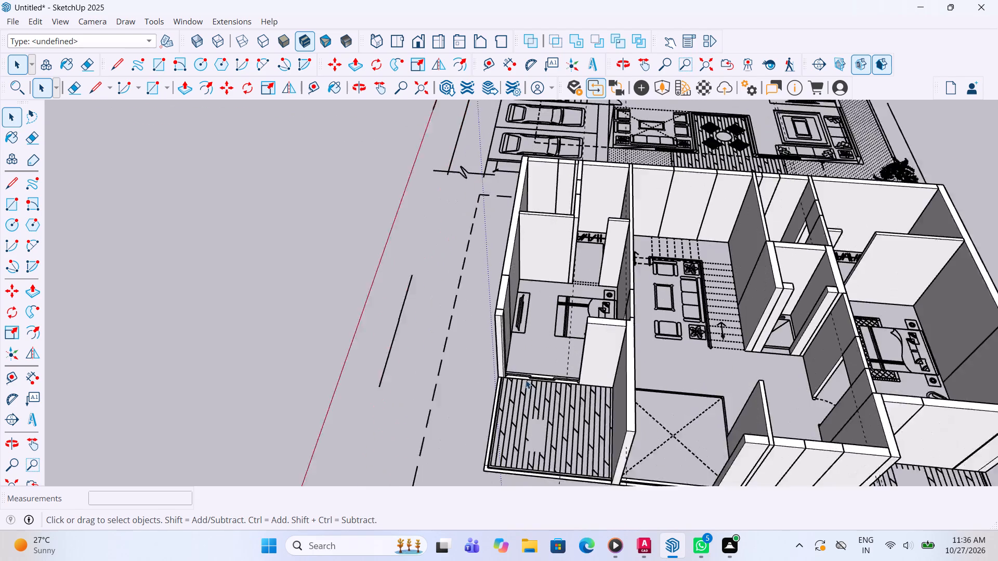
Make a group from the sliding door base face between the bedroom and the wood-decked balcony, including its edges.
scroll(526, 373, up, 10)
middle_drag(519, 378, 539, 392)
scroll(539, 392, up, 1)
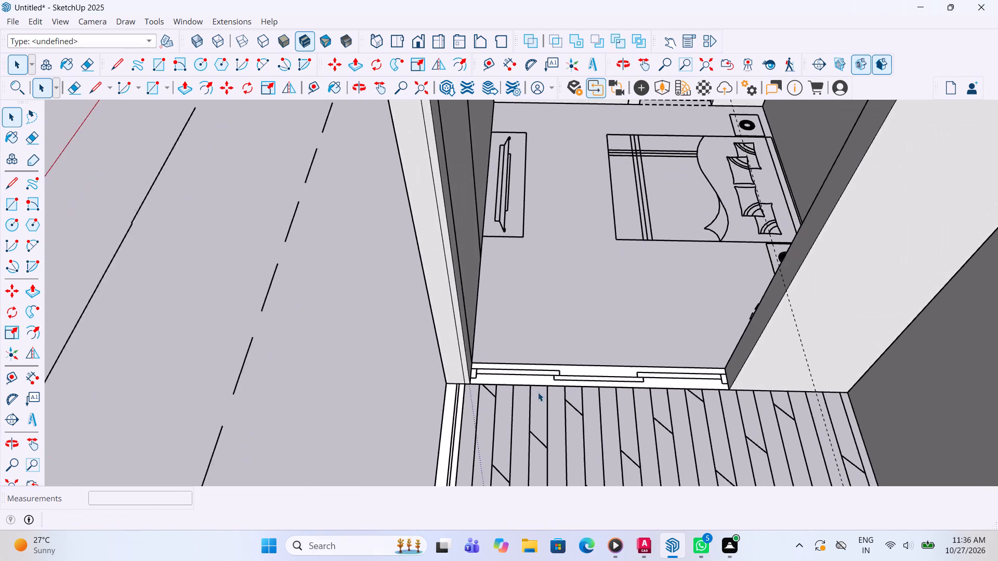
scroll(538, 392, up, 1)
double_click(542, 380)
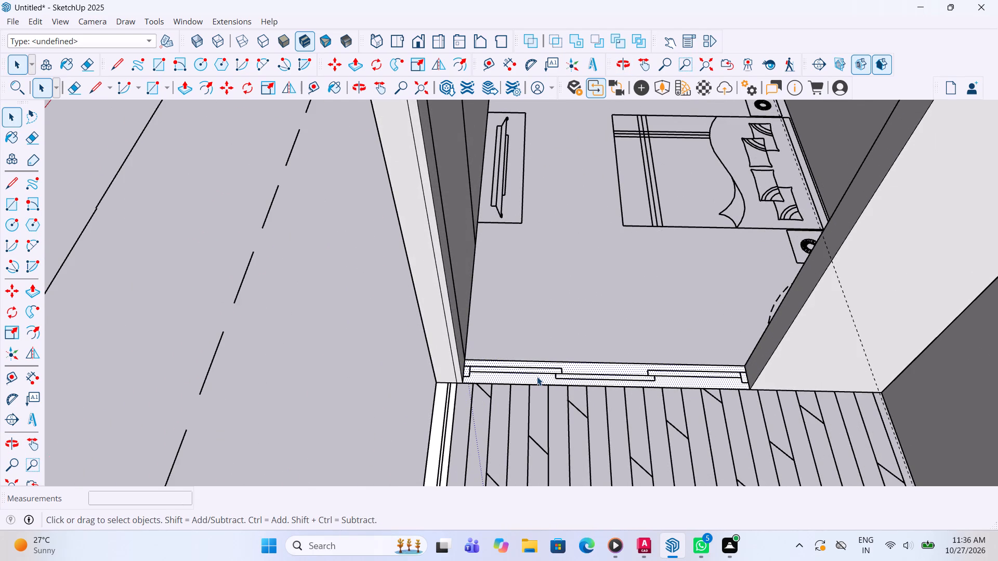
right_click(537, 377)
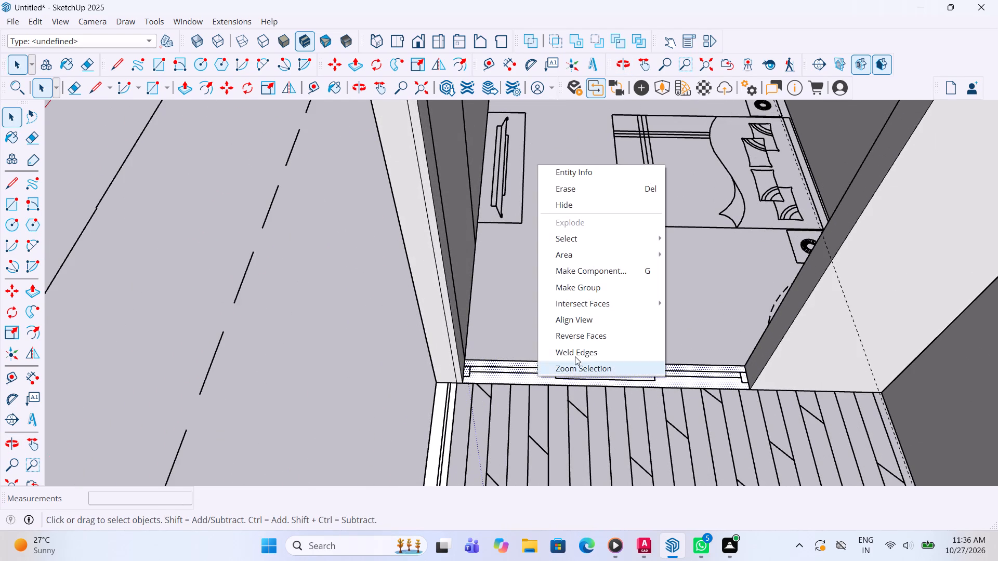
click(590, 288)
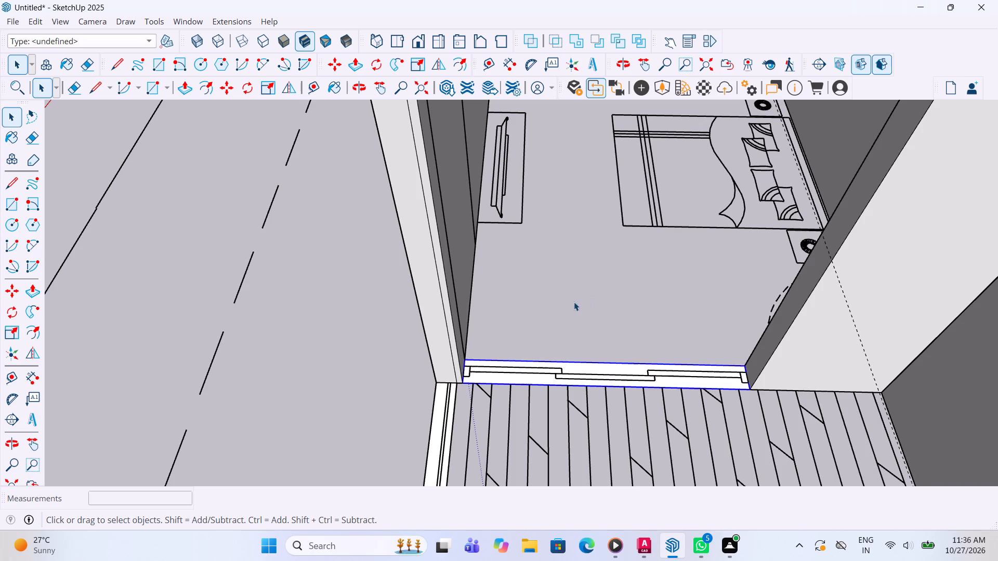
Make a group from the border strip face along the outer side of the wood-decked balcony.
scroll(567, 318, down, 4)
scroll(482, 409, up, 4)
click(479, 417)
right_click(479, 417)
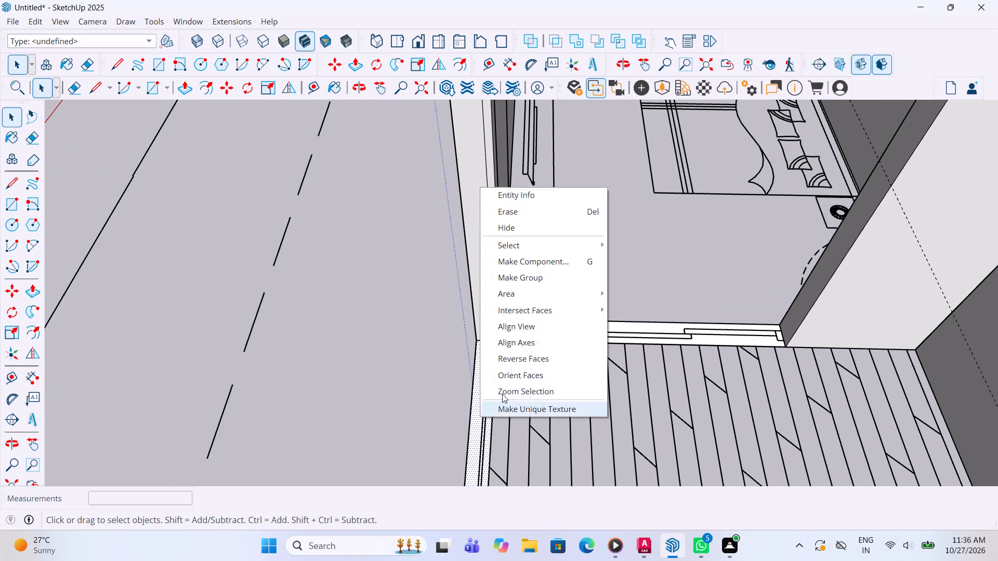
click(531, 283)
Make a group from the border strip face along the front edge of the wood-decked balcony.
scroll(531, 269, down, 11)
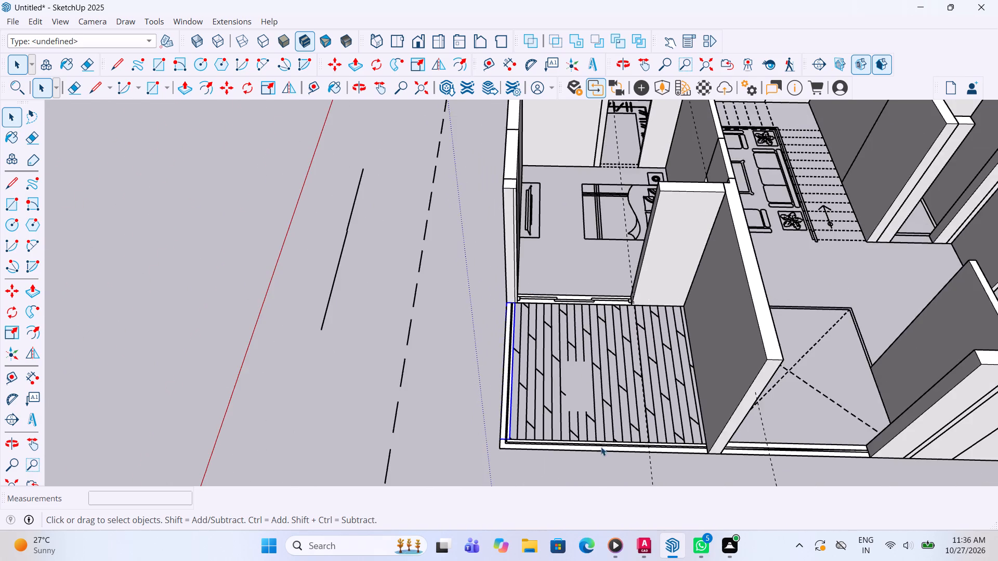
scroll(605, 438, up, 6)
click(581, 445)
right_click(581, 445)
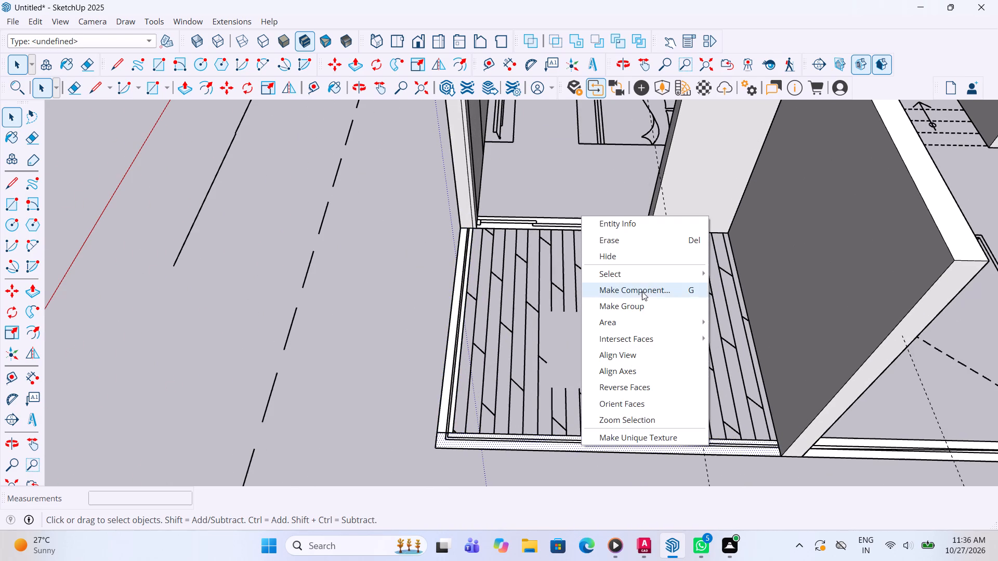
click(640, 306)
Make a group from the strip face along the front edge of the crossed void area beside the balcony.
scroll(450, 341, down, 5)
scroll(877, 431, up, 4)
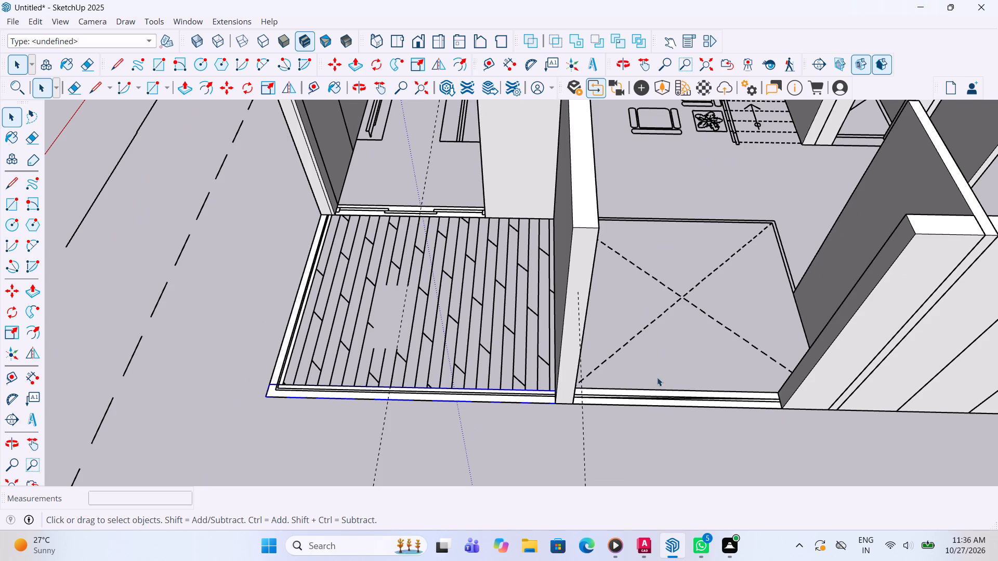
scroll(633, 371, up, 4)
click(642, 418)
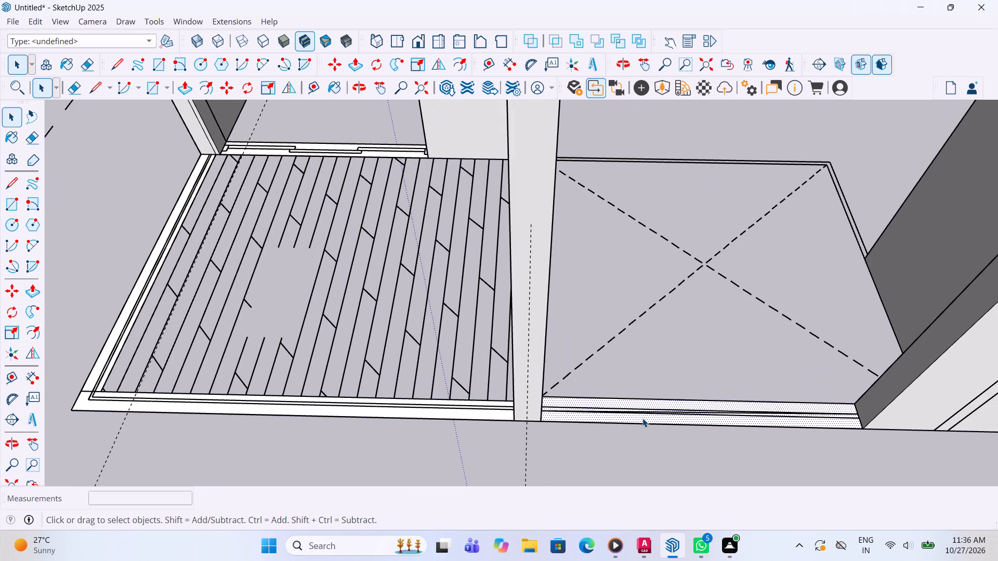
right_click(642, 418)
click(721, 284)
Extrude the grouped strip in front of the crossed void up 11' to the wall top, and leave the group.
scroll(703, 380, down, 2)
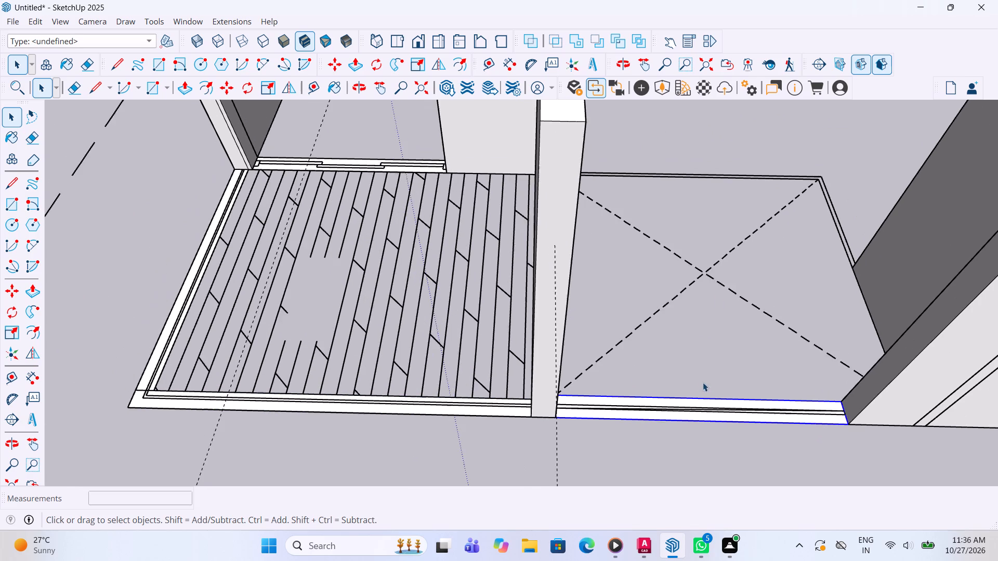
key(space)
triple_click(626, 410)
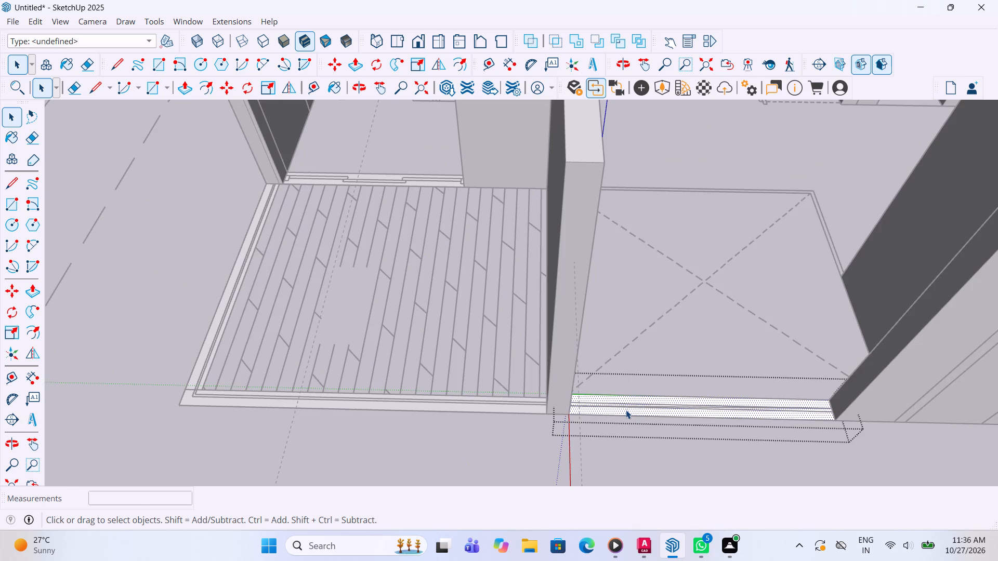
key(p)
click(626, 407)
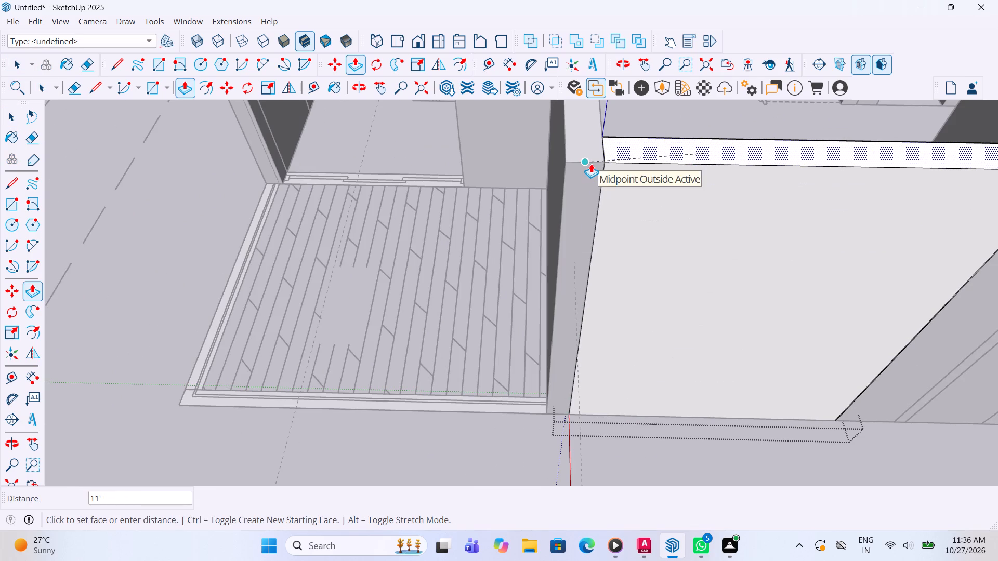
click(591, 164)
key(space)
click(469, 480)
Extrude the grouped front border strip of the balcony up 11' to the wall top, and leave the group.
click(467, 409)
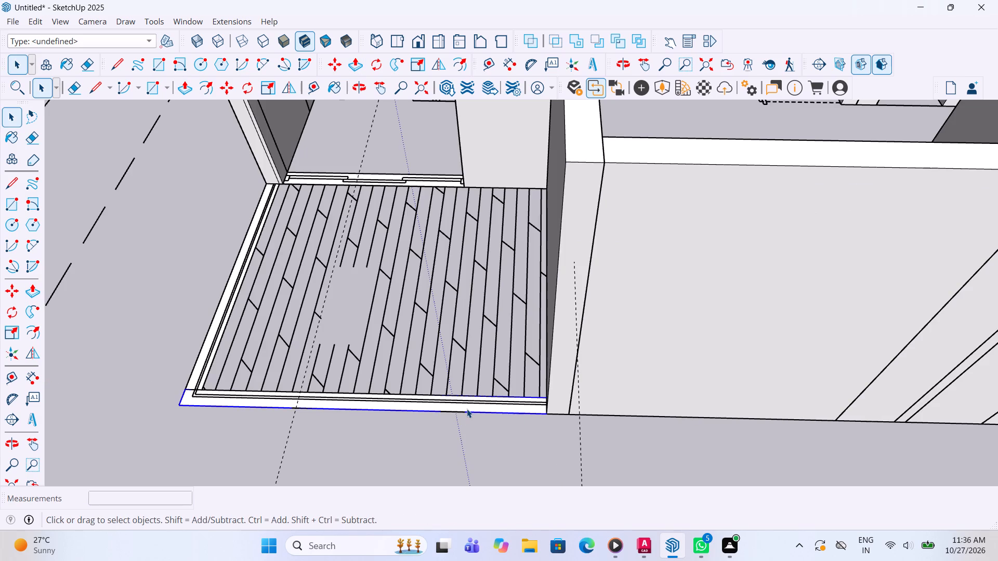
click(467, 409)
key(p)
click(468, 399)
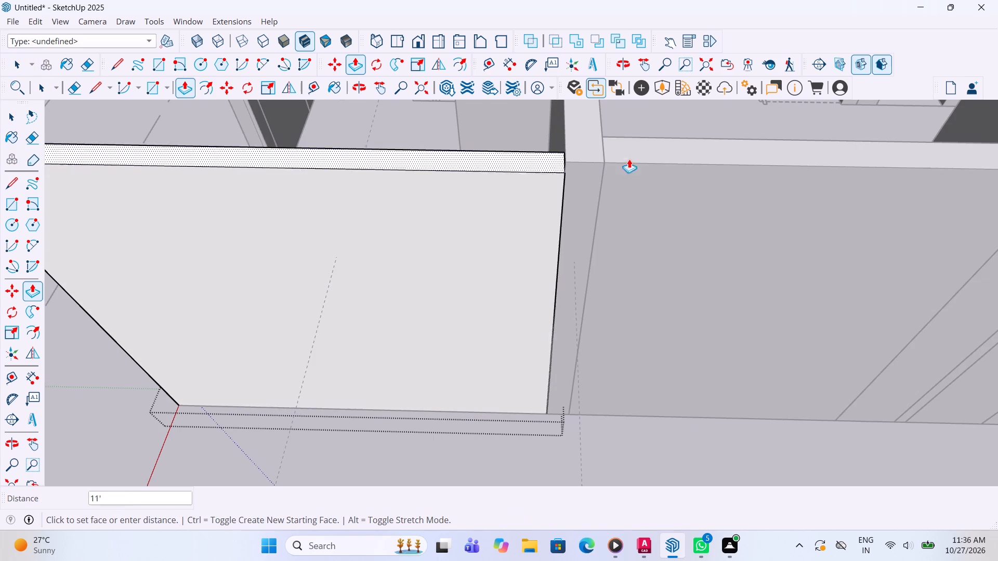
click(667, 155)
key(space)
click(508, 465)
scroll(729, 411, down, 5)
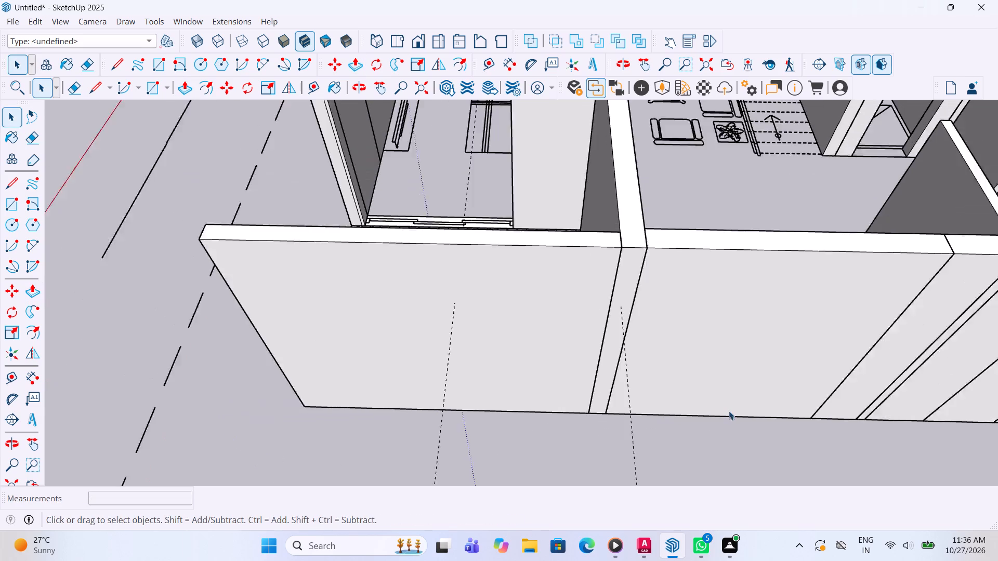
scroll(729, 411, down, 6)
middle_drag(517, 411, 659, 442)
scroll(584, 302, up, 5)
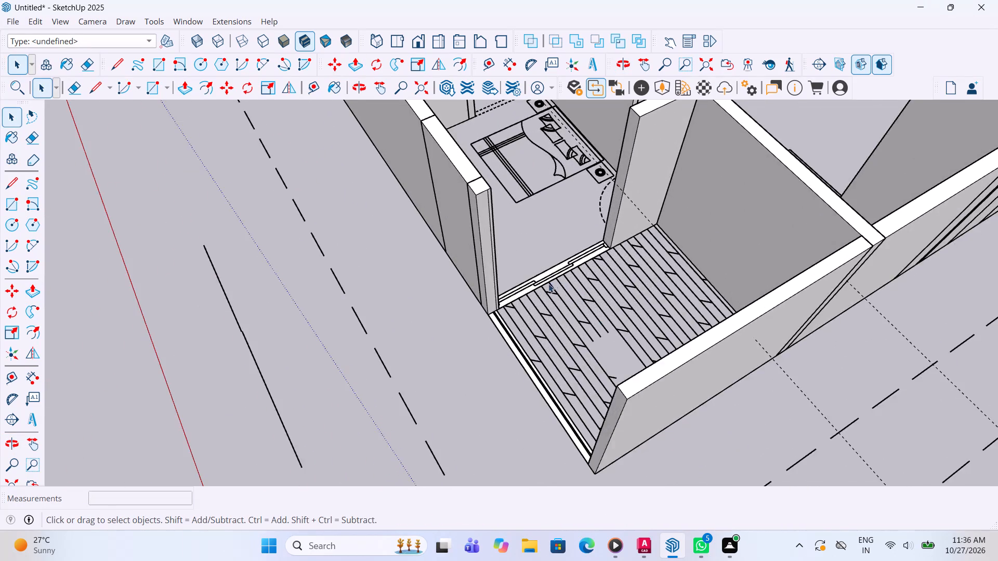
Extrude the grouped sliding-door strip between the bedroom and the wood-decked balcony up to the wall top, and leave the group.
scroll(540, 287, up, 4)
double_click(508, 293)
key(p)
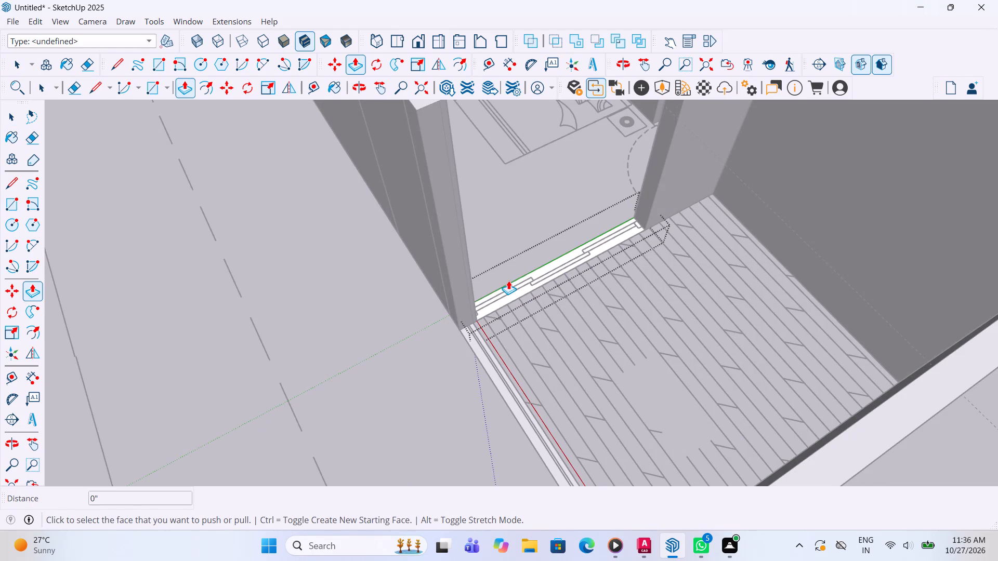
click(508, 280)
click(539, 277)
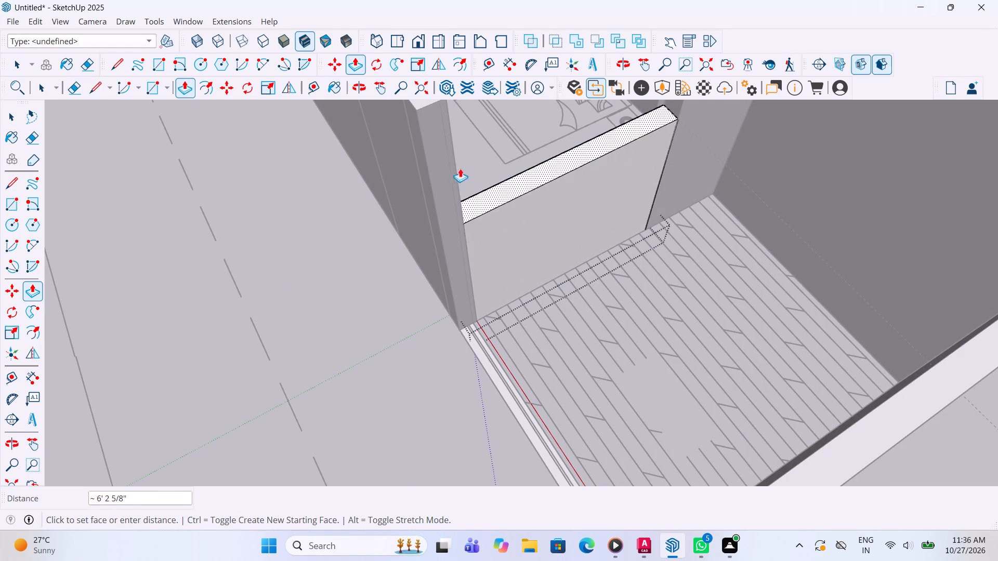
click(420, 108)
key(space)
click(397, 341)
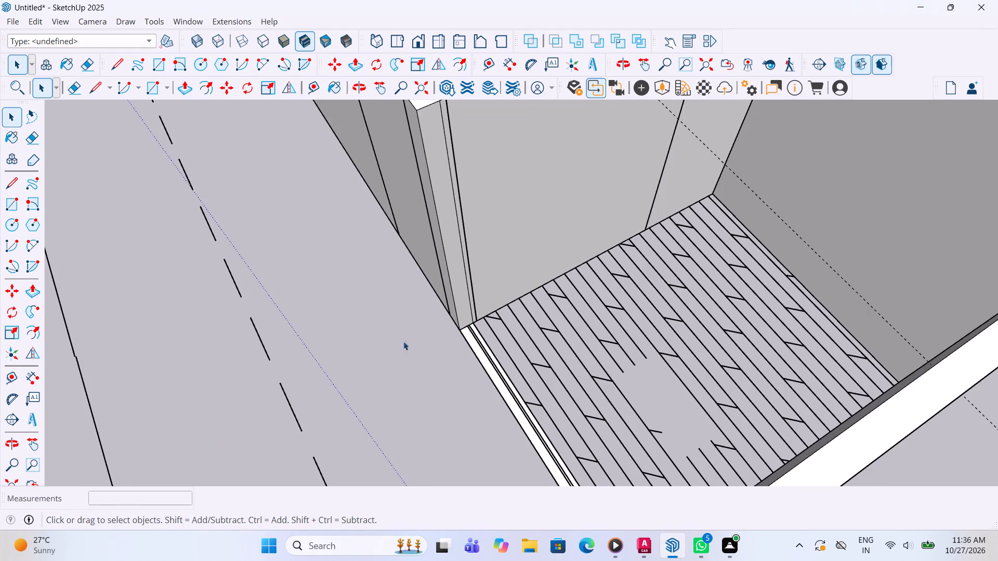
Extrude the grouped side border strip of the wood-decked balcony up 11' to the wall top, and leave the group.
double_click(489, 364)
key(p)
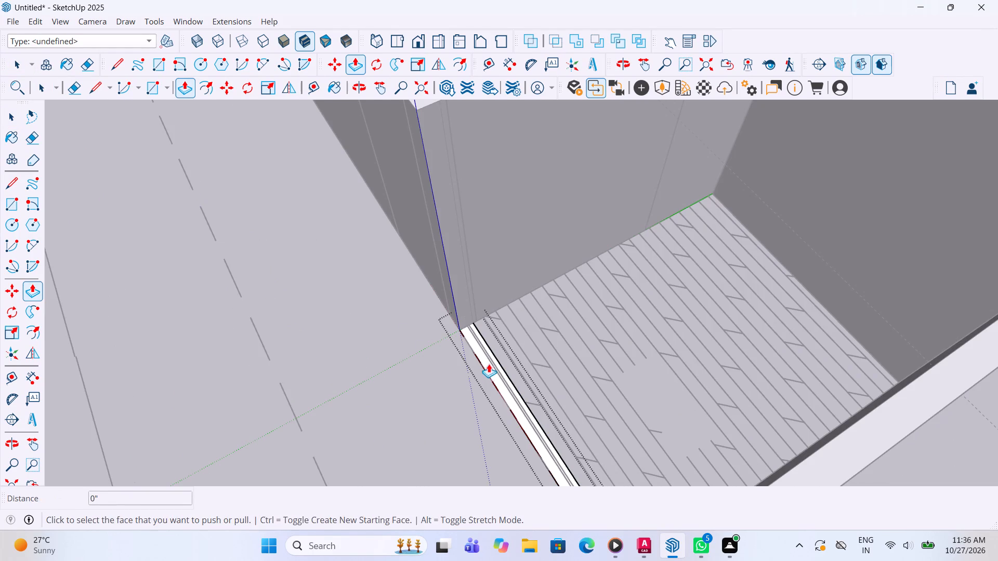
click(489, 363)
click(879, 416)
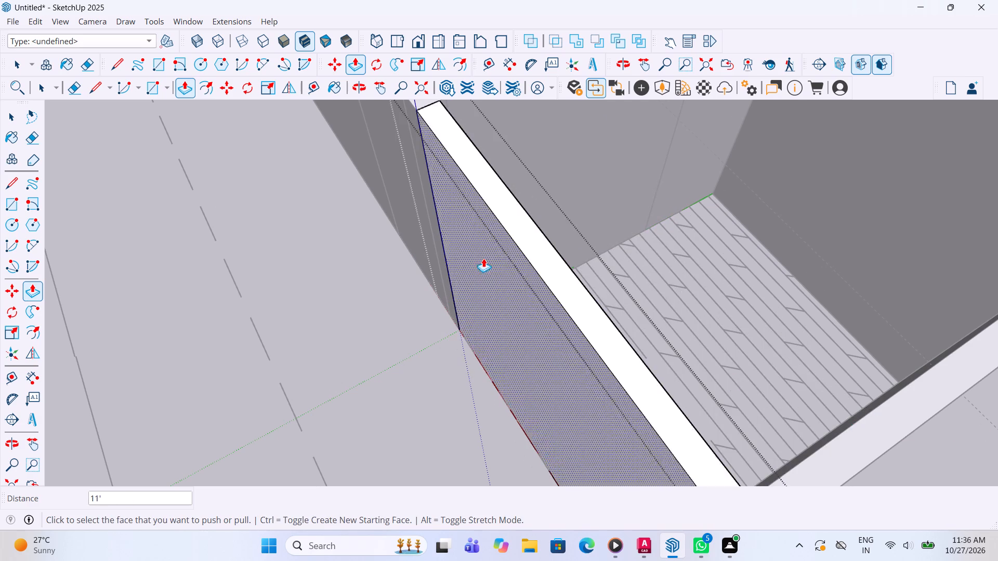
scroll(483, 257, down, 9)
key(space)
click(462, 363)
Examine the extruded walls of the middle floor plan from several sides.
scroll(476, 343, down, 5)
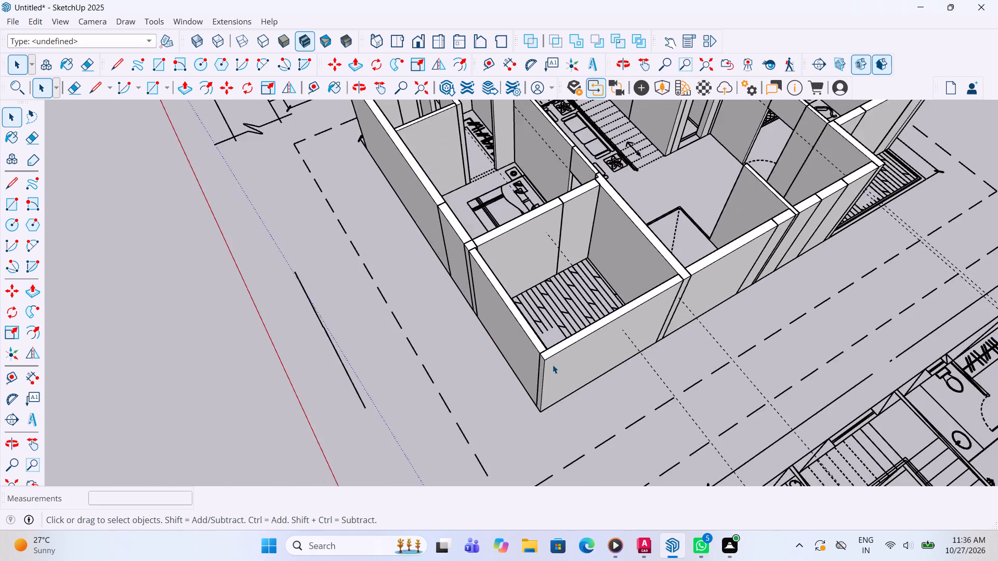
middle_drag(646, 355, 553, 356)
scroll(560, 403, down, 5)
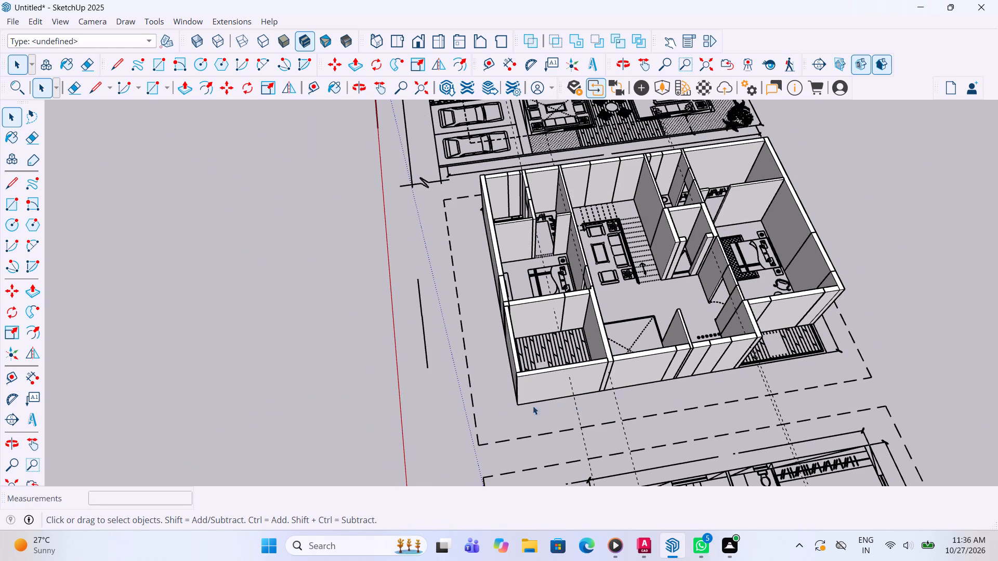
middle_drag(510, 408, 710, 432)
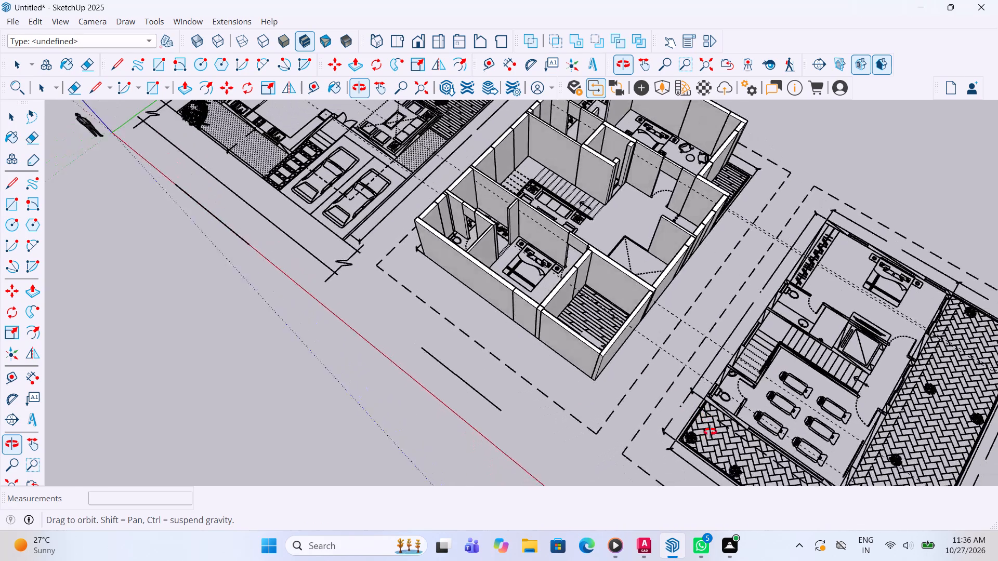
middle_drag(710, 432, 831, 420)
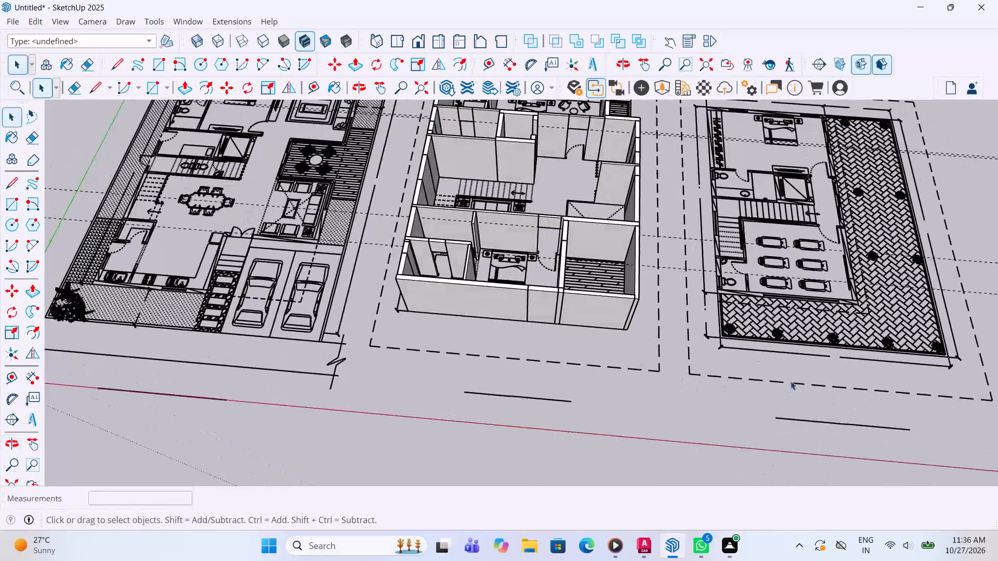
scroll(792, 382, down, 5)
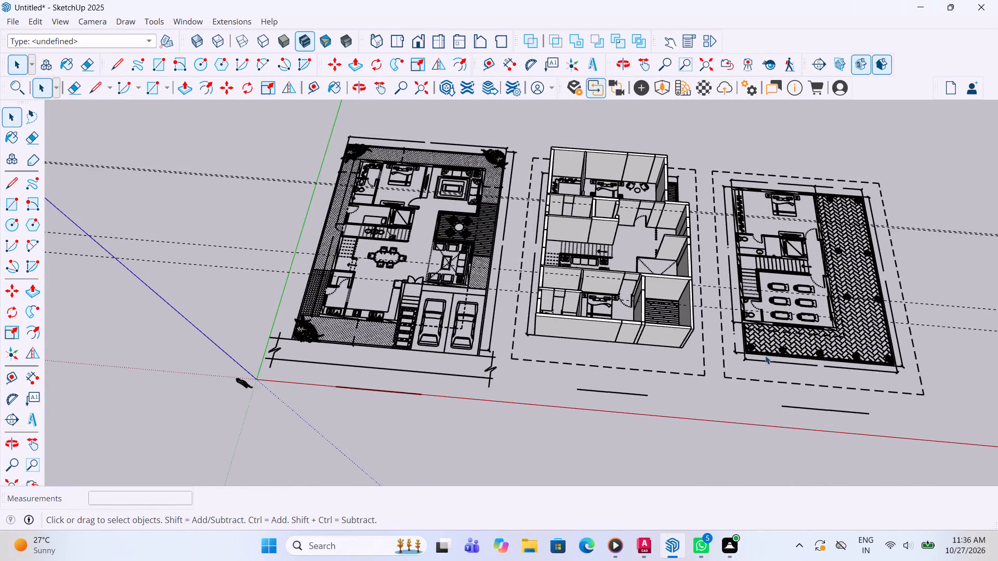
scroll(644, 276, up, 3)
scroll(551, 233, up, 12)
middle_drag(564, 275, 383, 313)
scroll(539, 285, up, 1)
scroll(414, 313, down, 4)
scroll(586, 318, down, 12)
scroll(551, 291, up, 5)
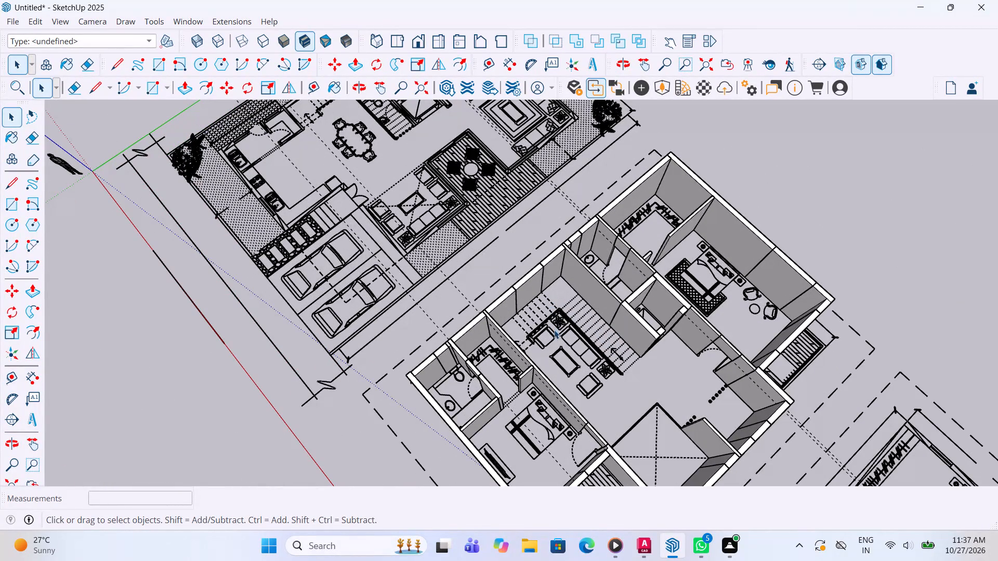
Draw a rectangle of about 1' by 4' over the dashed stair tread at the arrow's start, beside the living room seating.
scroll(554, 330, up, 2)
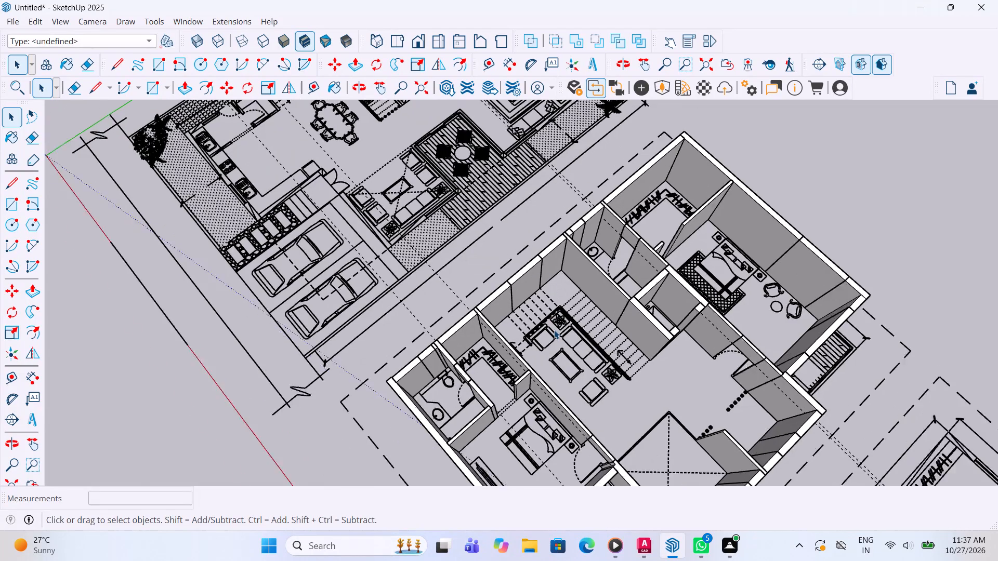
scroll(554, 330, up, 5)
middle_drag(558, 342, 543, 338)
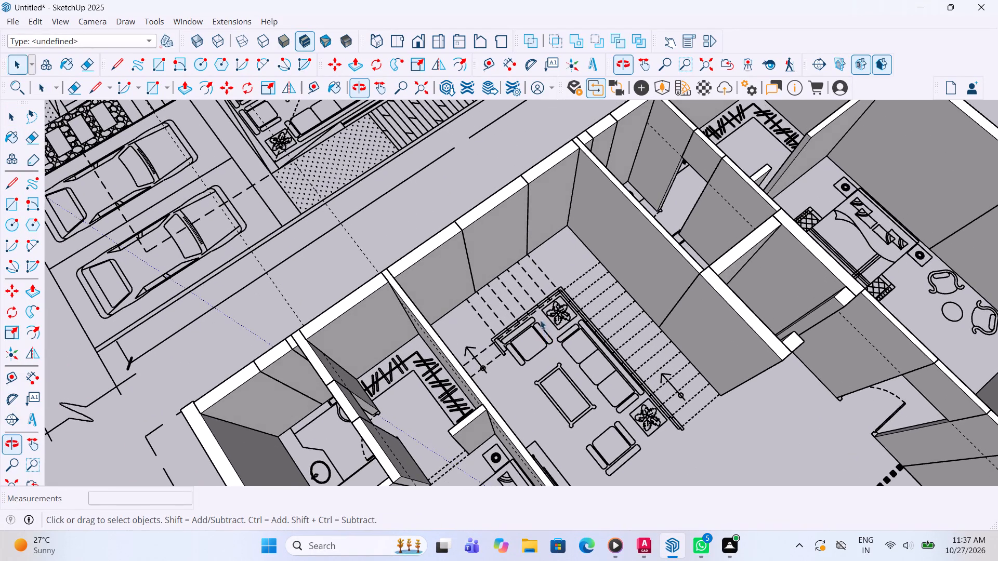
scroll(497, 323, up, 5)
scroll(517, 369, up, 1)
middle_drag(513, 367, 359, 353)
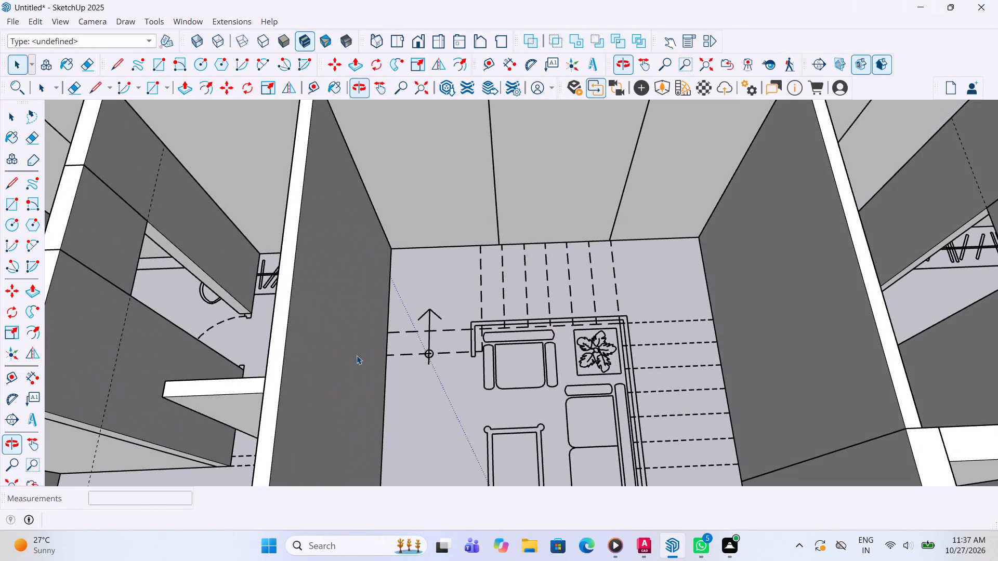
click(2, 203)
scroll(382, 354, up, 3)
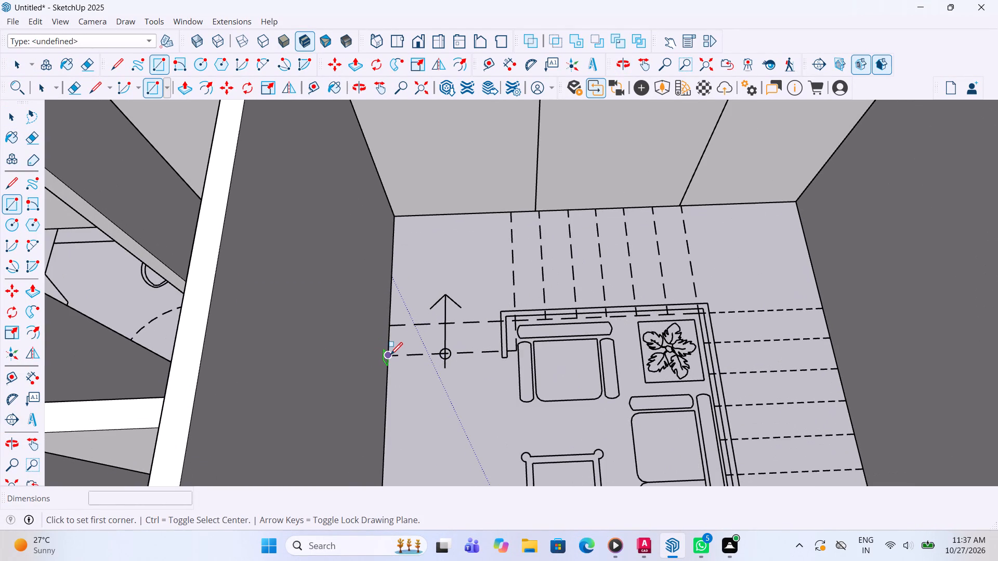
click(390, 356)
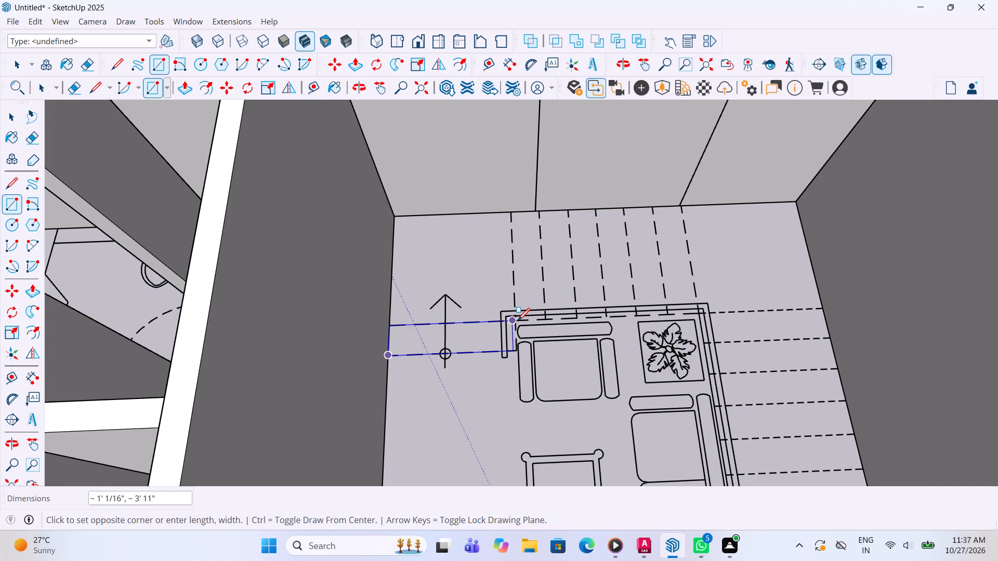
scroll(518, 319, up, 8)
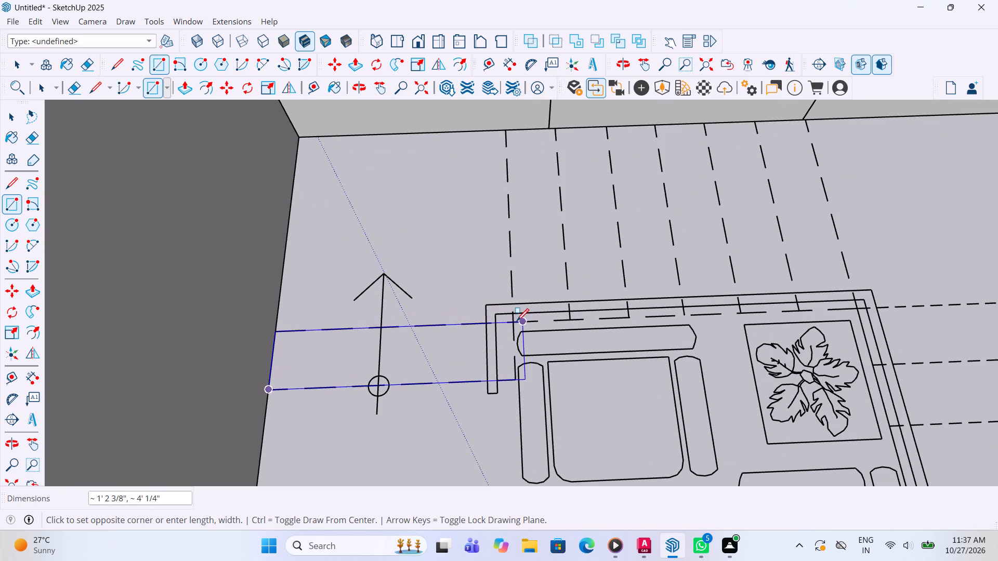
click(517, 322)
key(space)
Make a group from the stair tread rectangle's face beside the living room seating.
click(458, 343)
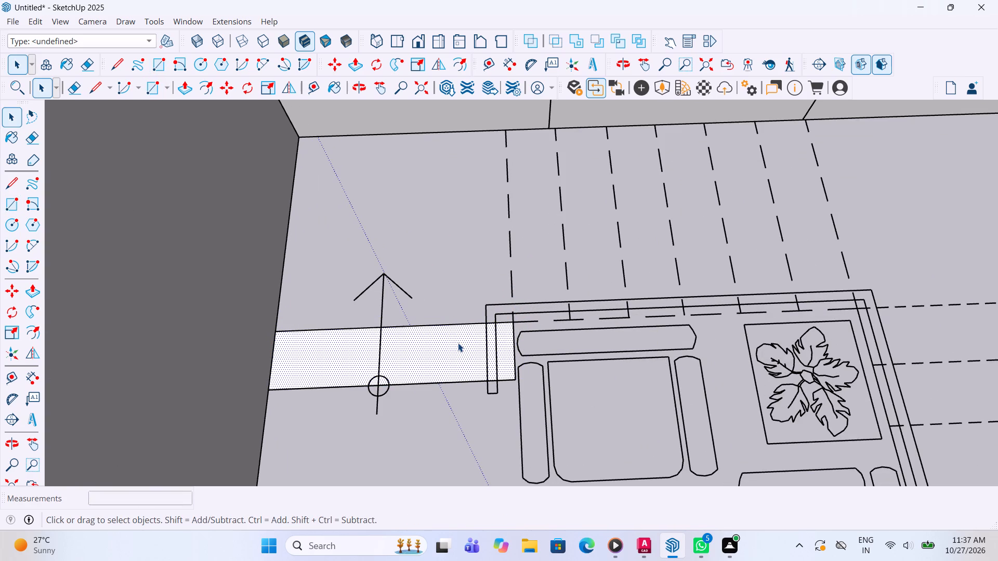
right_click(457, 345)
click(512, 210)
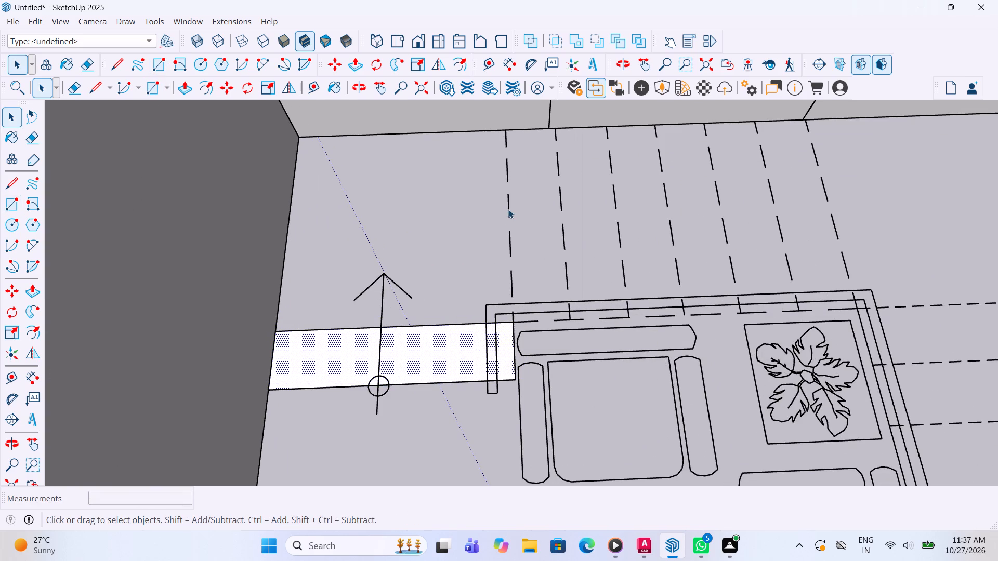
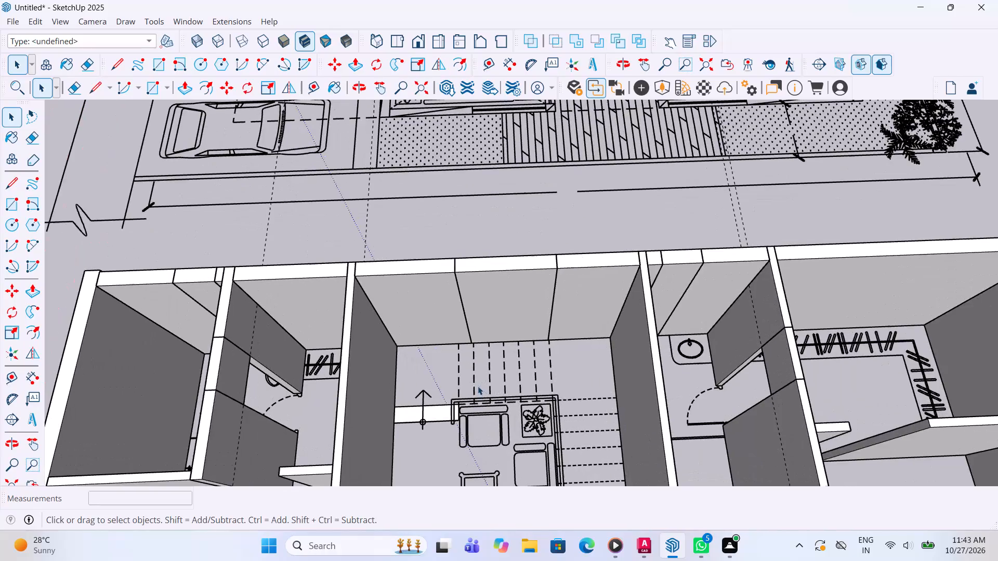
Draw the stair landing rectangle, about 4' 1/2" by 4' 1/16", in the room corner around the plan's arrow.
scroll(411, 389, up, 3)
click(13, 207)
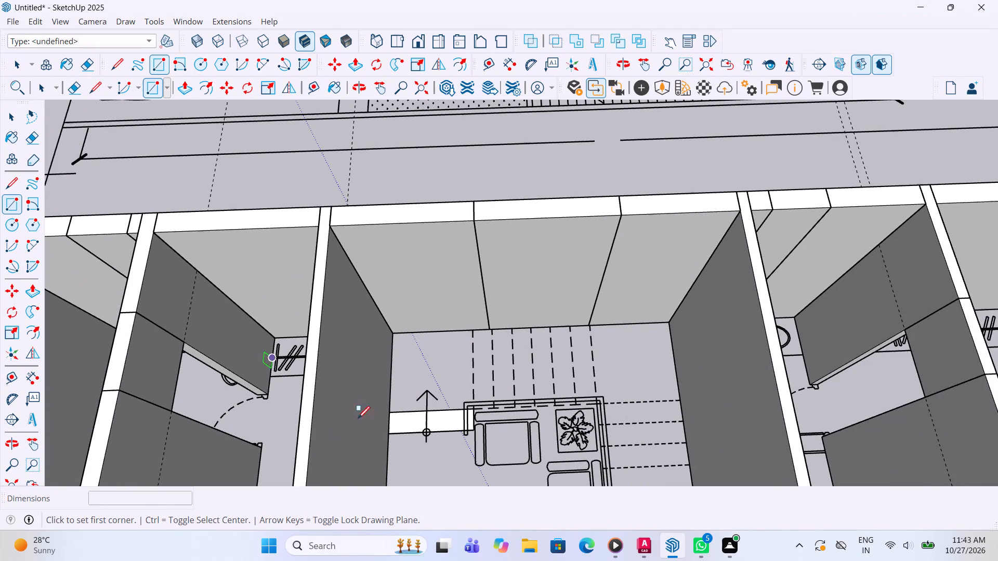
scroll(331, 442, up, 3)
click(402, 405)
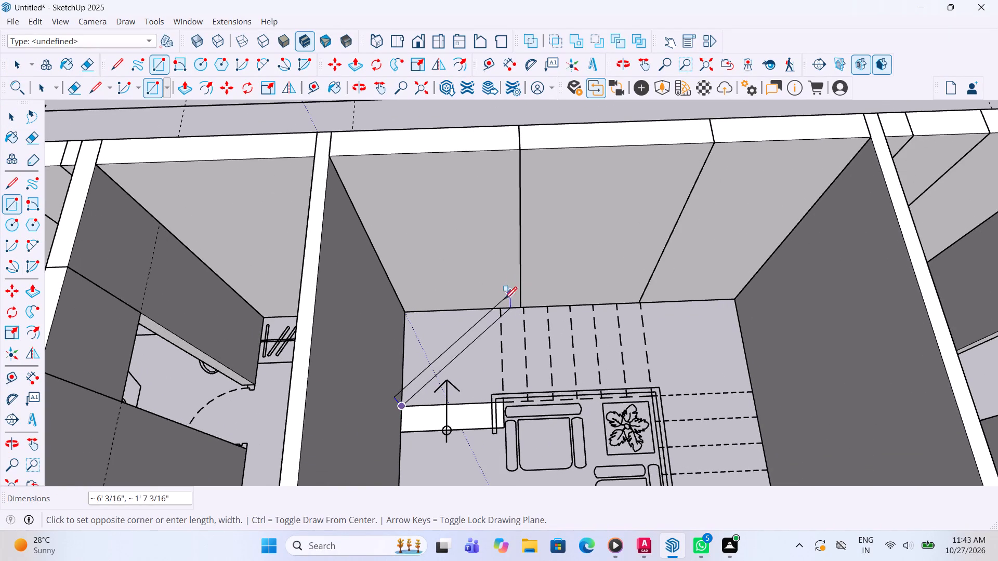
click(502, 306)
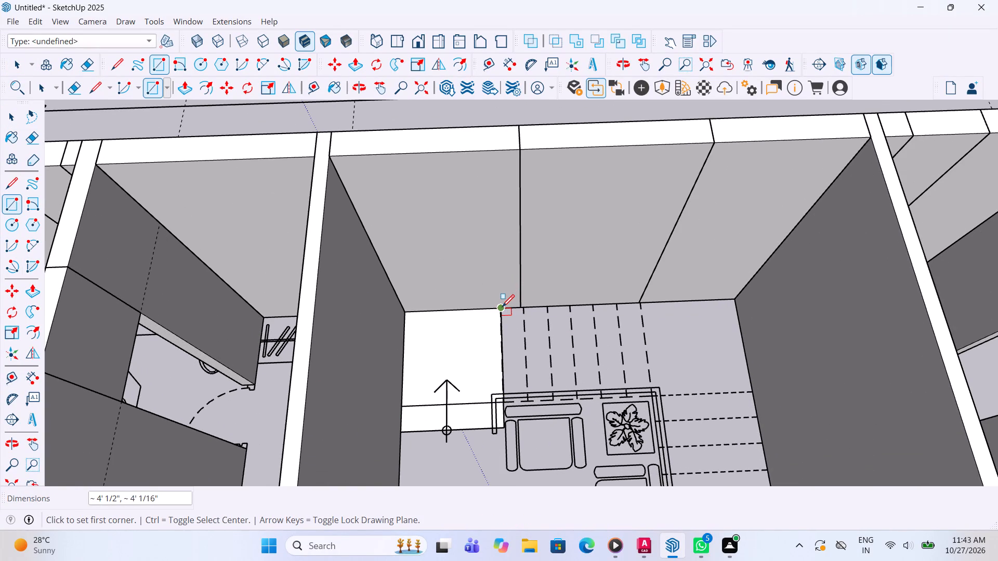
Draw a tread rectangle, about 11 7/16" by 4' 1/16", beside the landing, following the first dashed stair line.
click(502, 308)
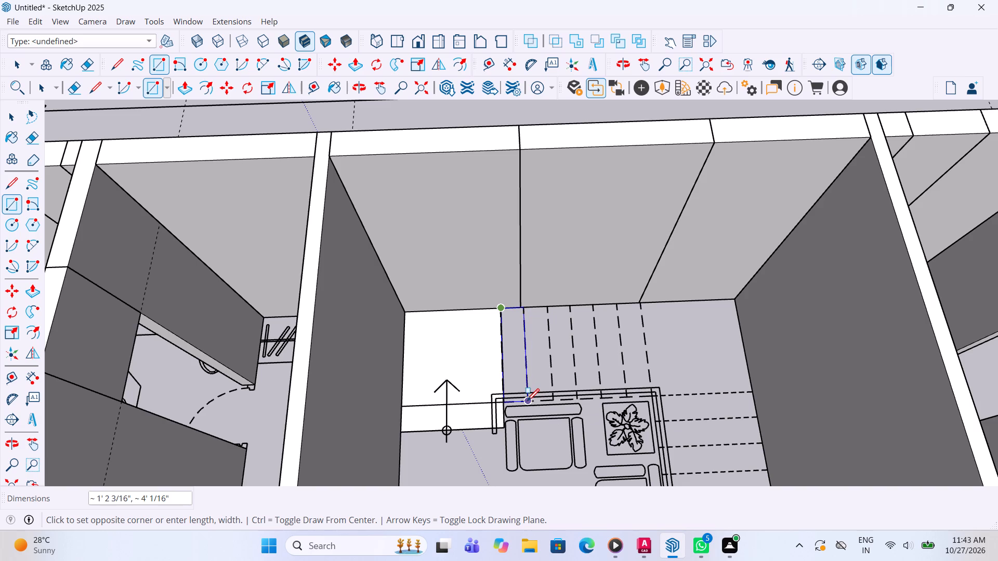
scroll(527, 402, up, 4)
click(528, 403)
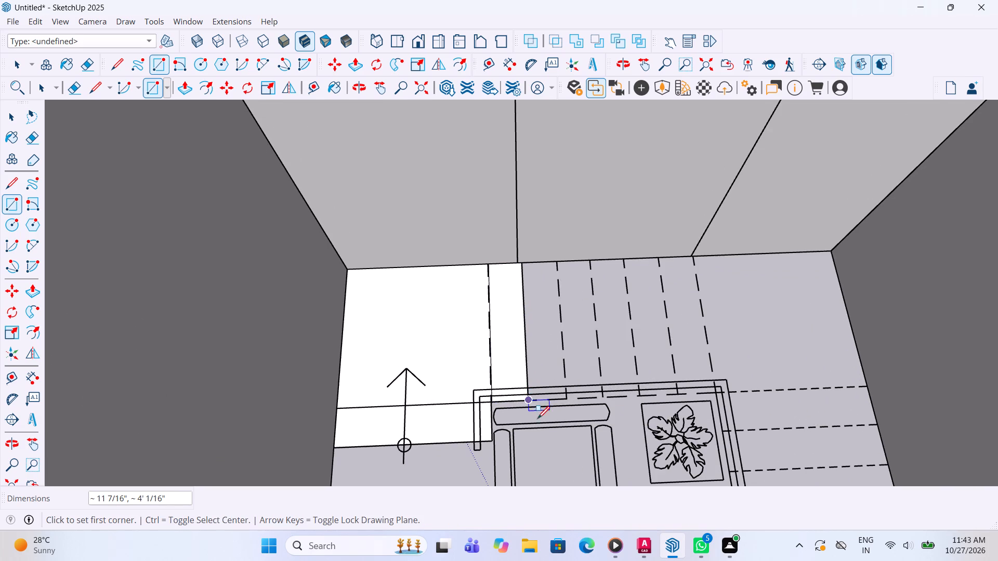
key(space)
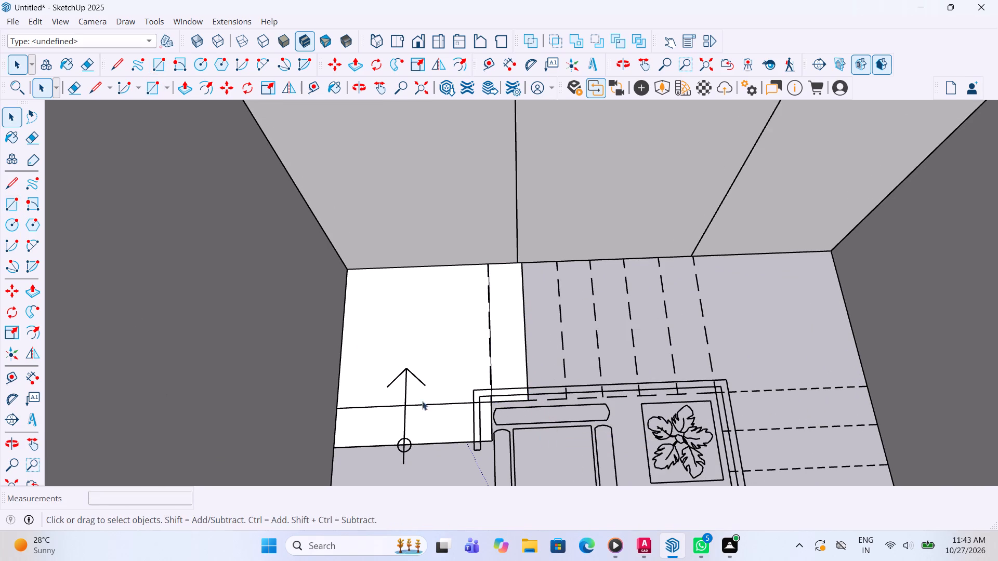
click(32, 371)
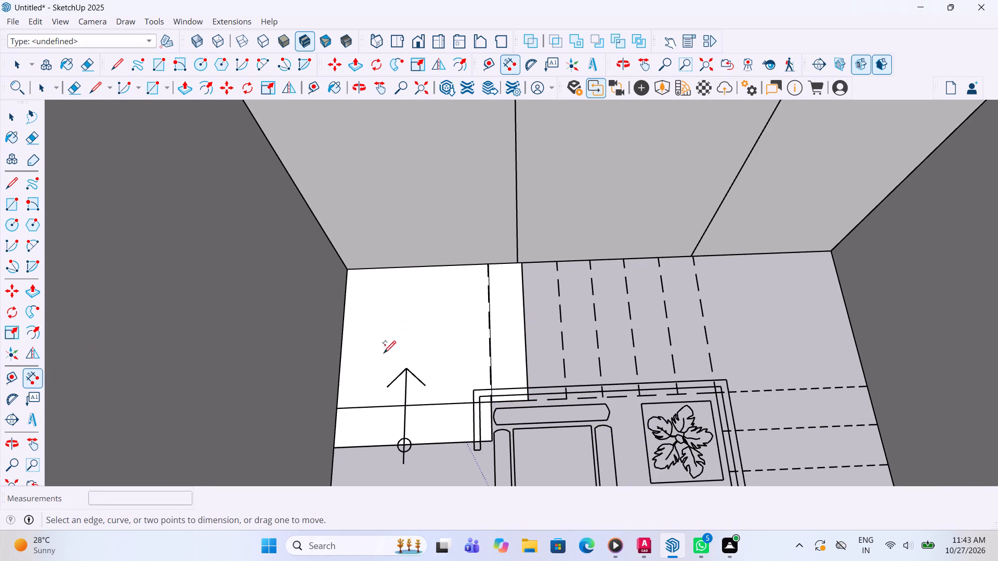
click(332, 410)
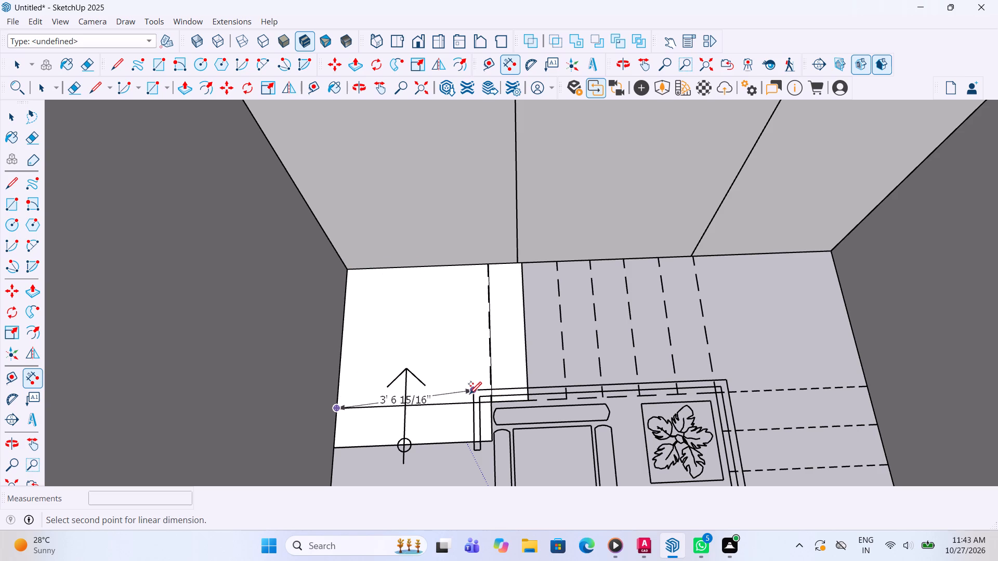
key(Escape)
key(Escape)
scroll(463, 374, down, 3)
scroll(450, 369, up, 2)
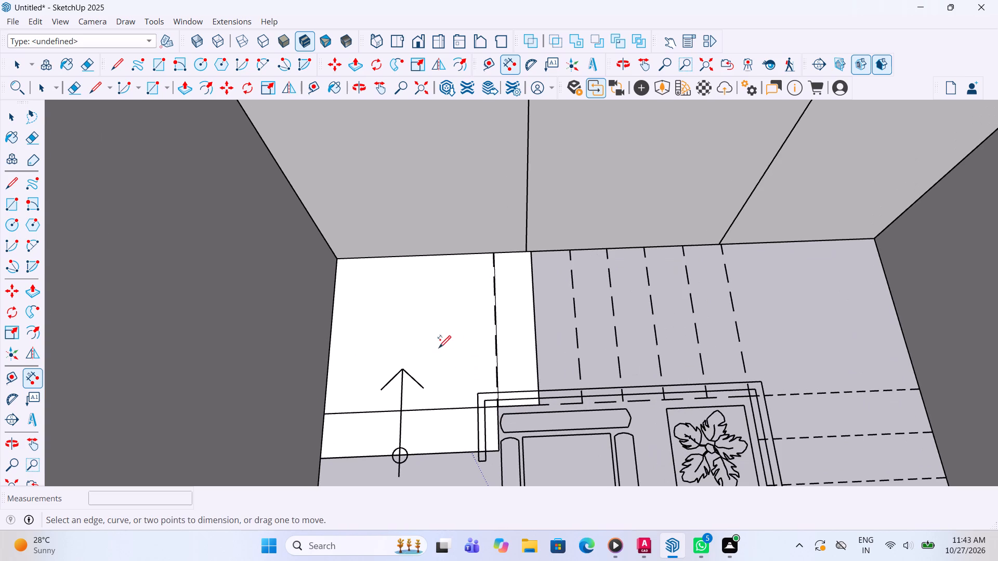
Make the landing face a group and push/pull it up 6".
key(space)
click(433, 311)
right_click(433, 311)
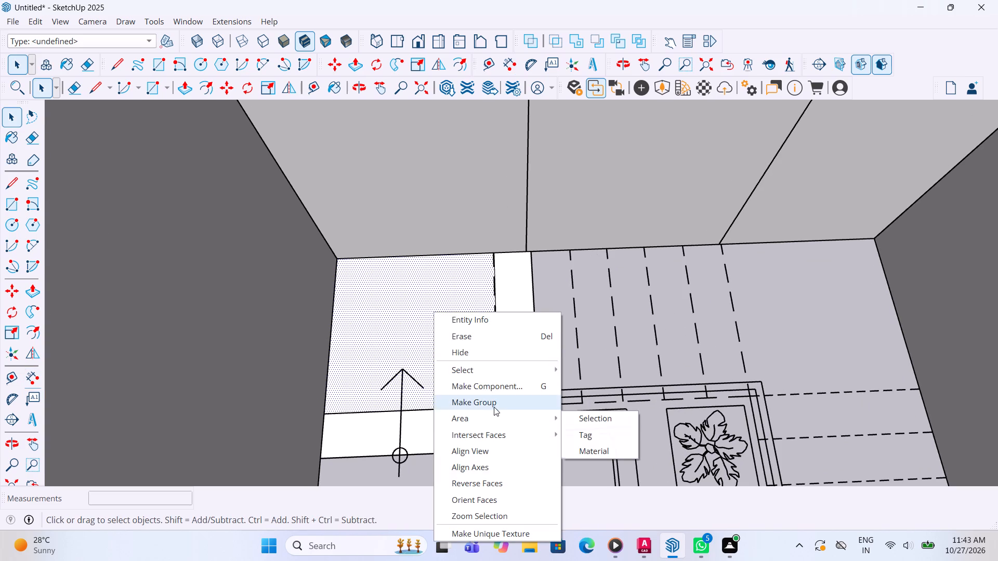
click(494, 406)
double_click(461, 357)
key(p)
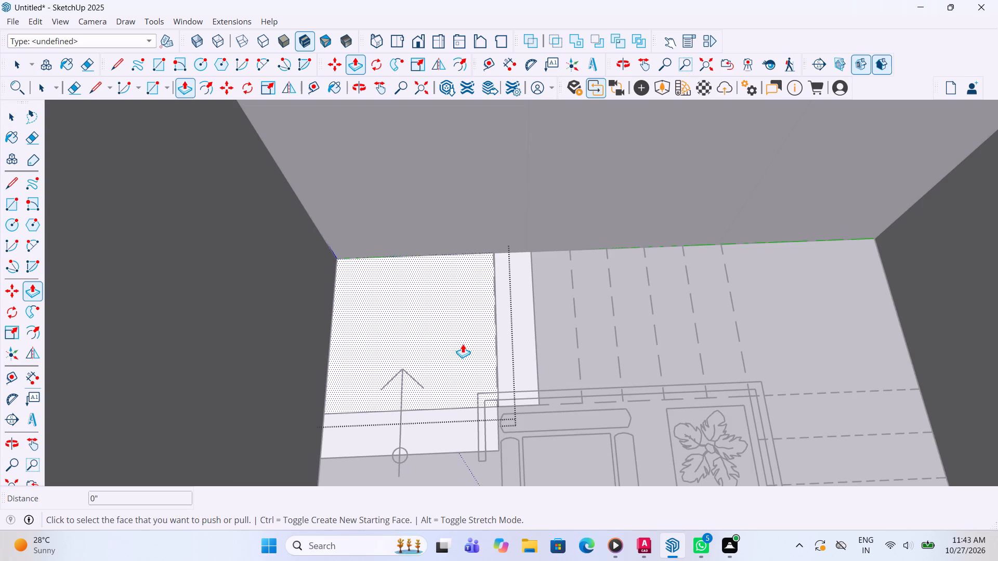
click(463, 344)
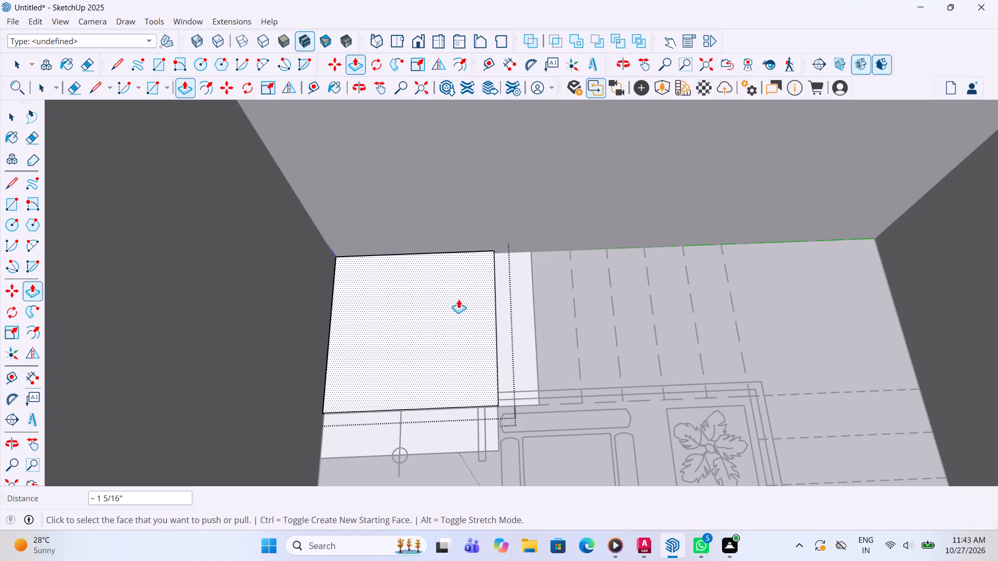
text(6")
key(Return)
key(space)
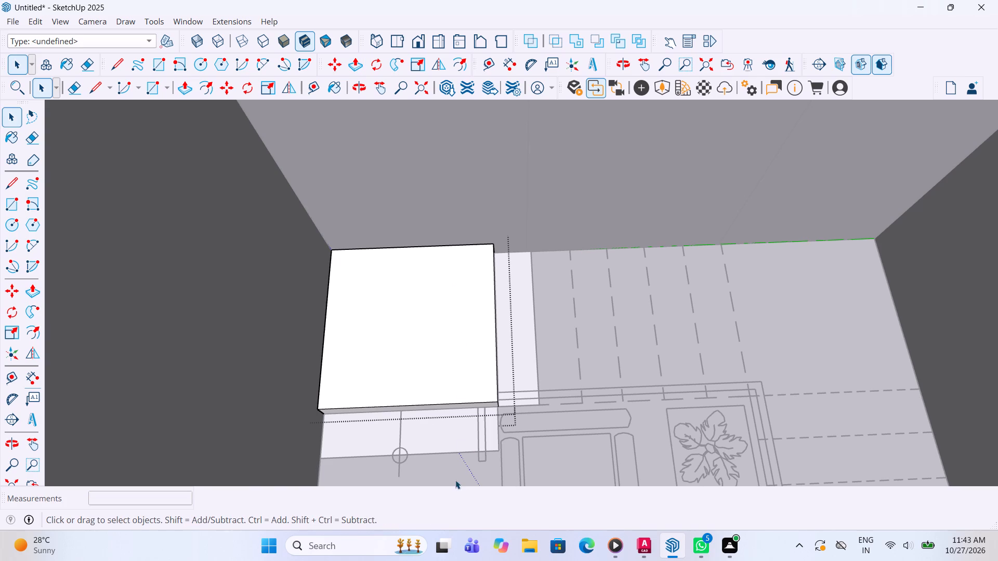
click(452, 472)
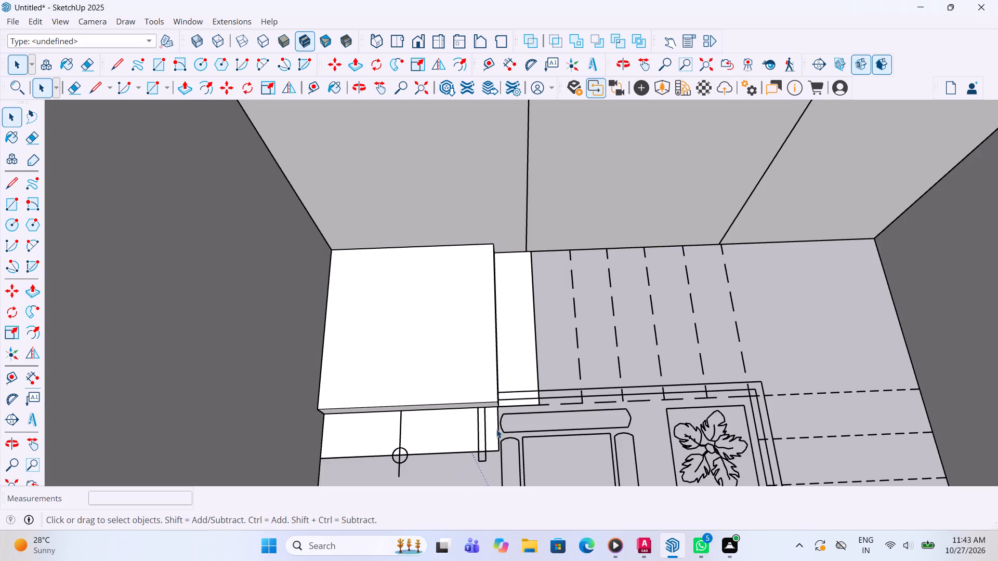
Make the narrow tread face beside the landing a group and push/pull it up 6".
scroll(474, 431, down, 3)
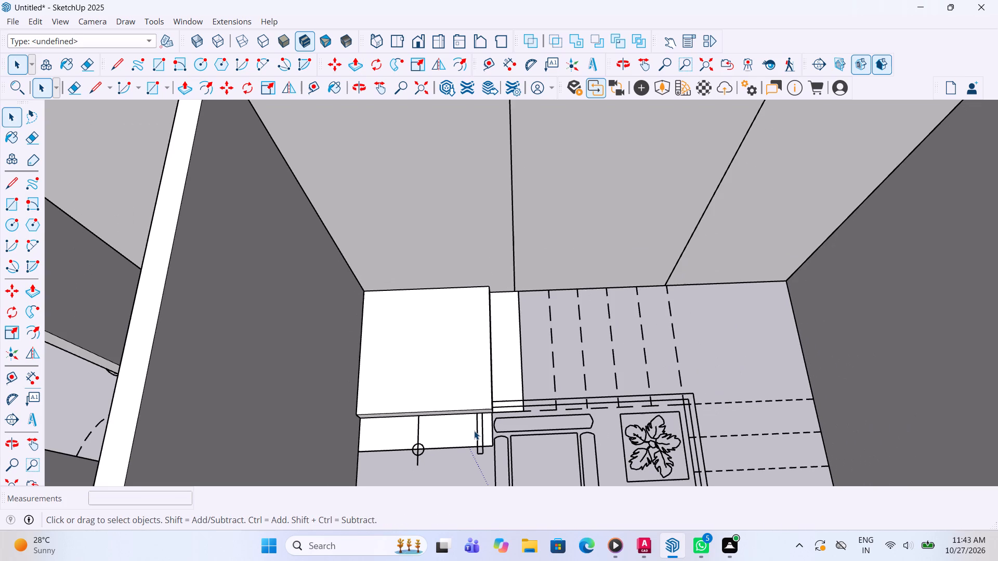
scroll(474, 431, up, 2)
scroll(510, 392, up, 1)
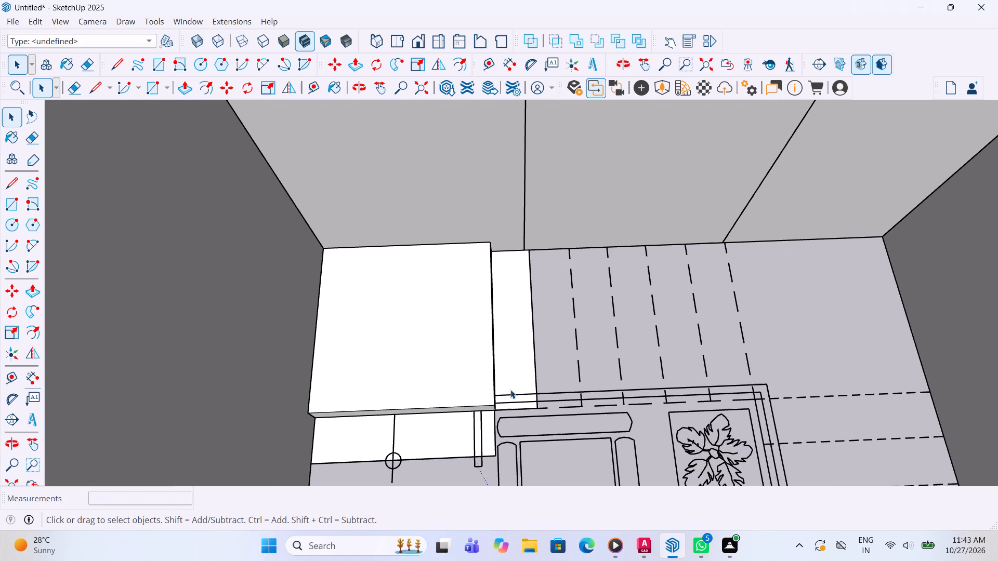
click(508, 368)
right_click(511, 360)
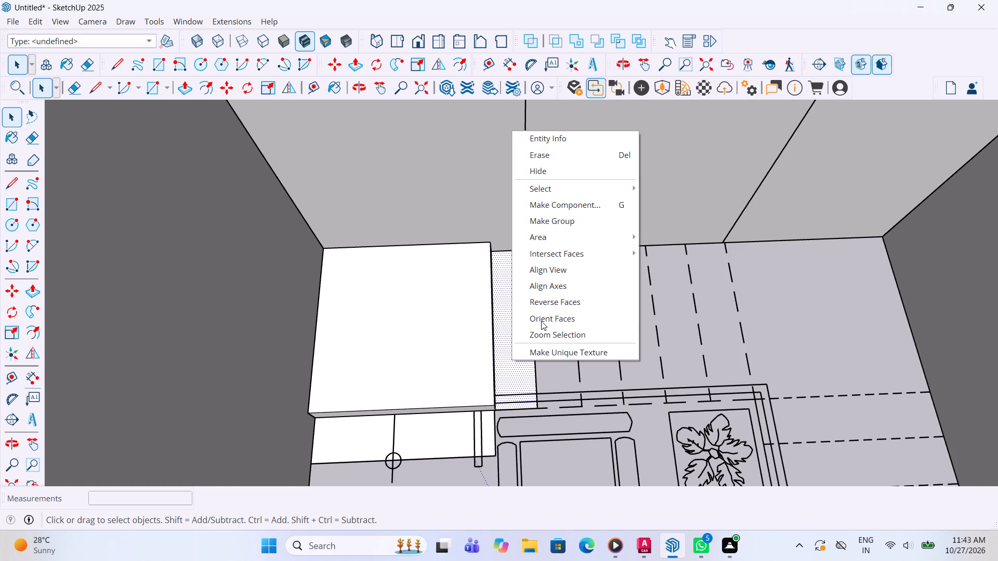
click(598, 224)
click(510, 316)
click(510, 316)
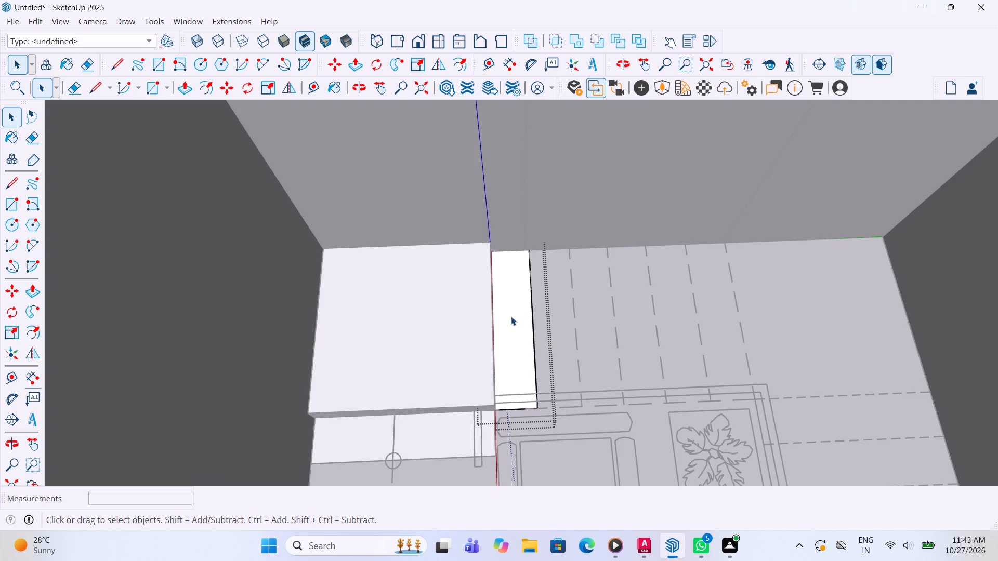
key(p)
click(511, 312)
key(6)
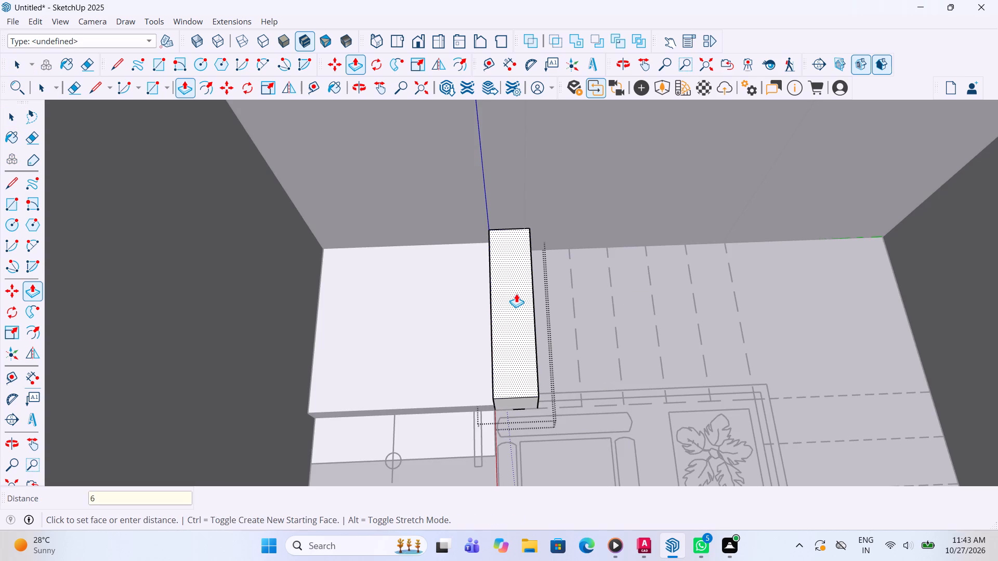
key(shift+quotedbl)
key(Return)
key(space)
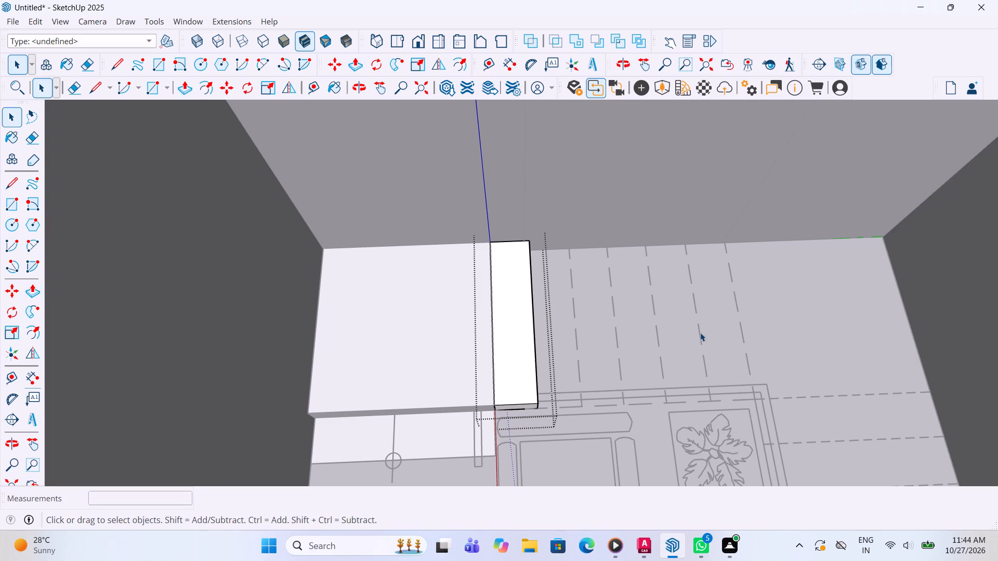
click(638, 339)
Move the tread block up 6" so its bottom corner sits at the landing's top corner.
click(518, 359)
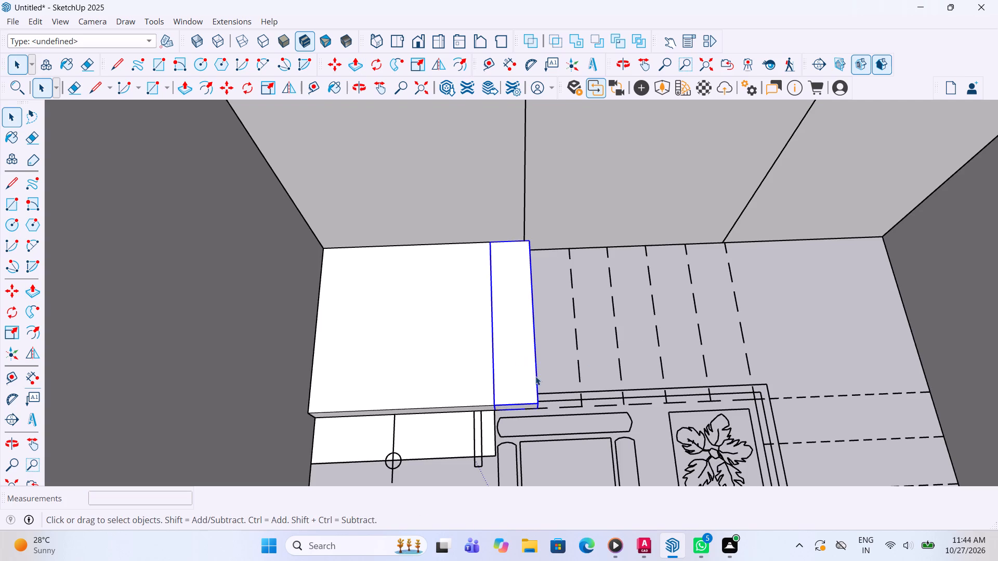
key(m)
scroll(534, 416, up, 4)
scroll(484, 418, up, 8)
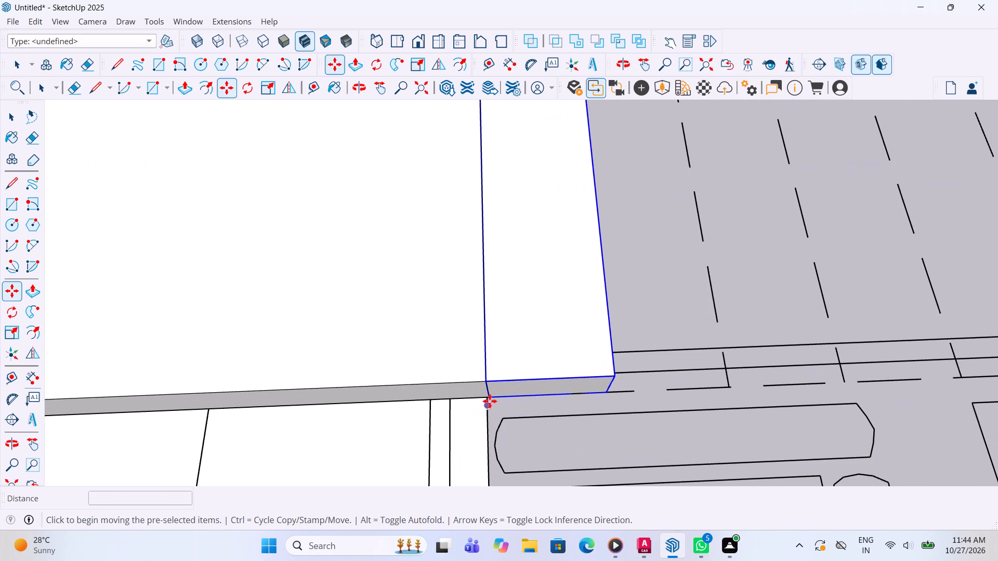
click(494, 400)
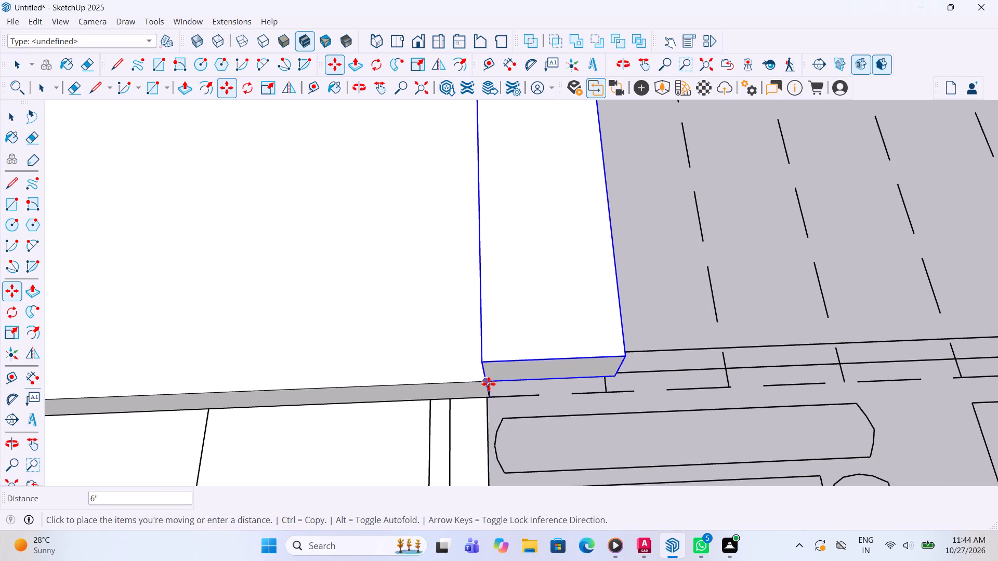
click(487, 381)
scroll(470, 386, down, 5)
key(space)
click(629, 322)
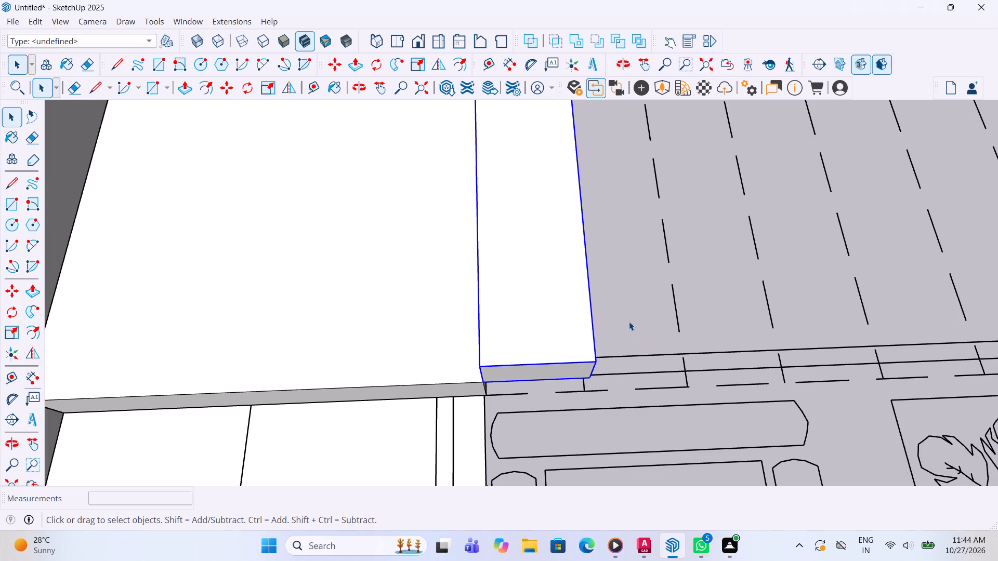
Examine the landing and the raised tread block against the dashed stair plan from several angles.
scroll(449, 352, down, 13)
middle_drag(585, 305, 458, 276)
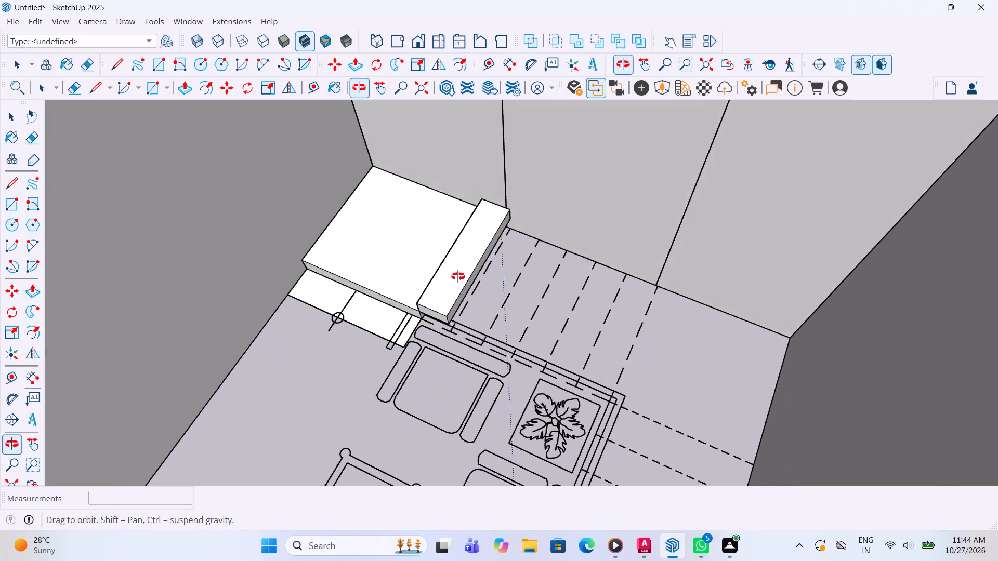
middle_drag(458, 276, 456, 244)
middle_drag(464, 234, 507, 191)
middle_click(507, 190)
scroll(429, 299, down, 4)
middle_drag(590, 262, 614, 257)
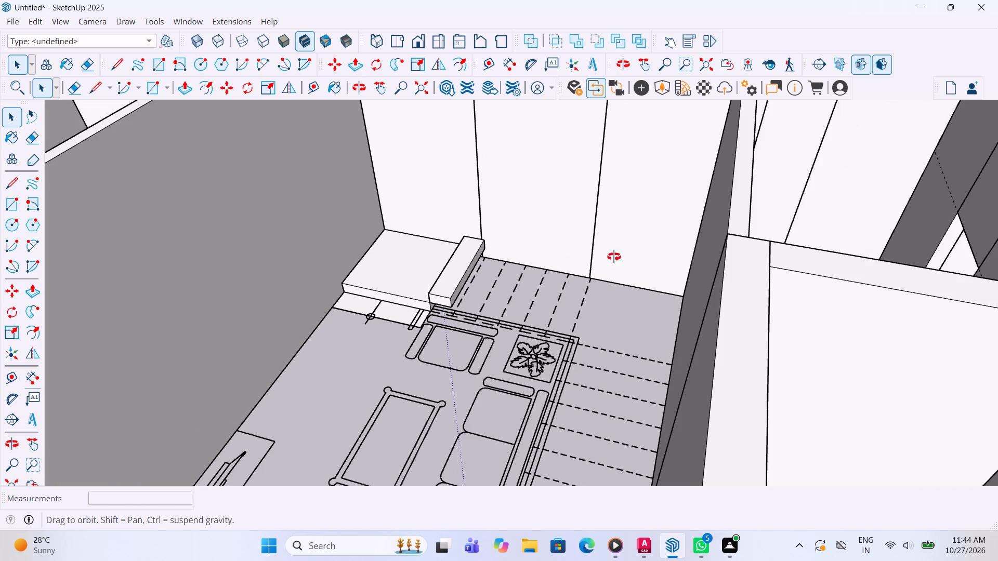
middle_drag(614, 257, 676, 244)
scroll(508, 280, up, 3)
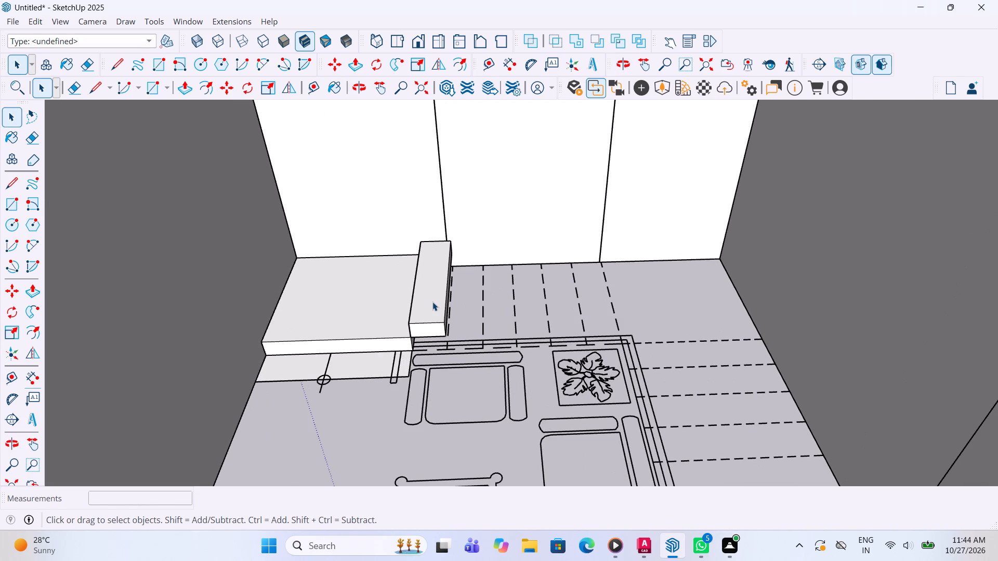
scroll(432, 306, down, 1)
scroll(414, 316, up, 1)
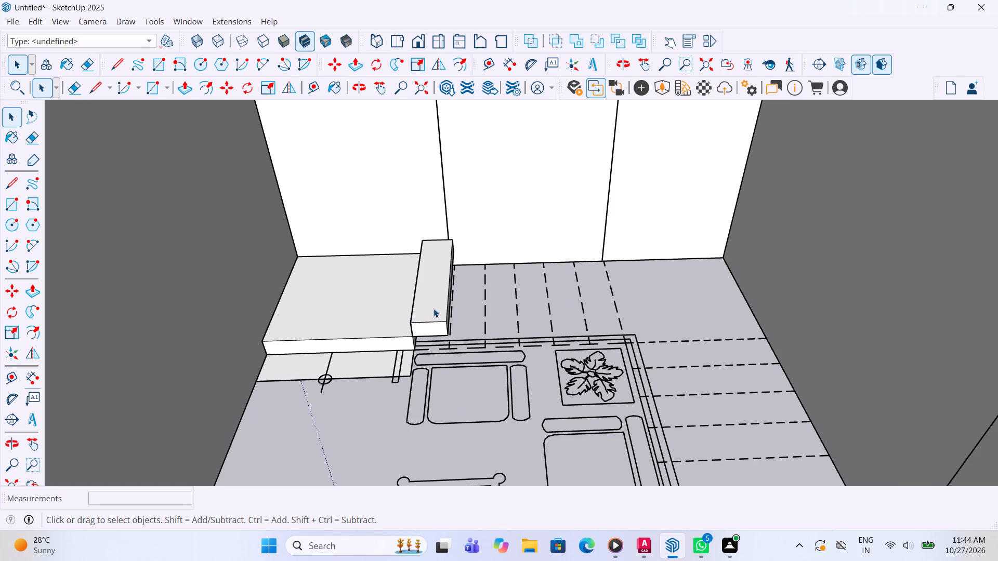
scroll(442, 348, down, 3)
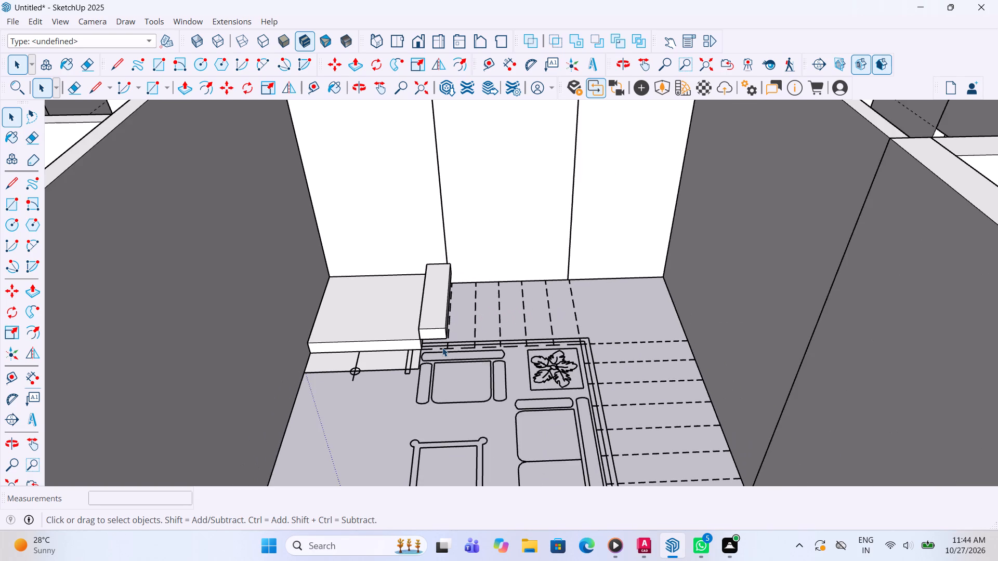
scroll(442, 348, down, 4)
middle_drag(445, 333, 458, 382)
scroll(454, 335, up, 3)
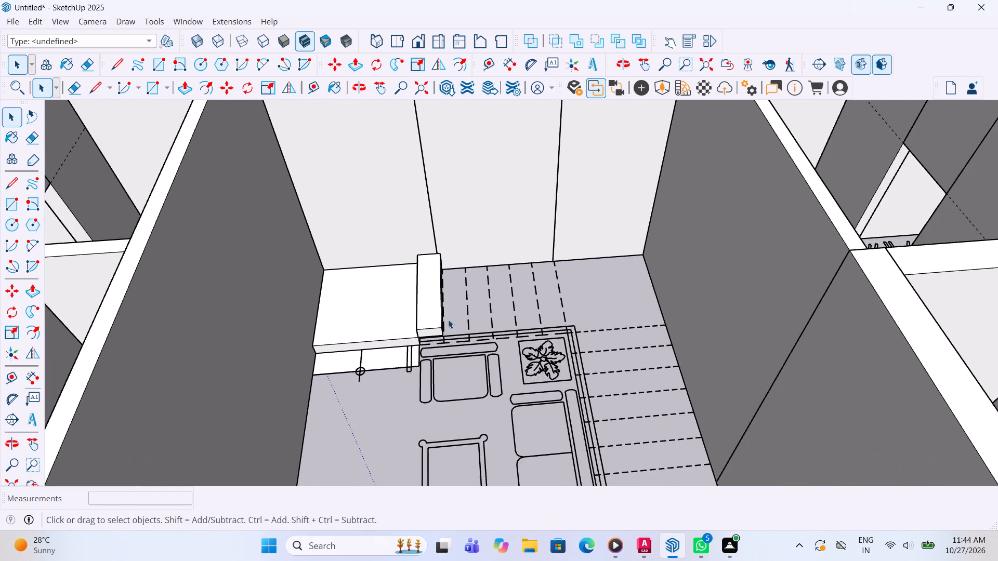
Copy the raised tread block twice up the flight, setting each copy's bottom corner on the previous tread's top corner, about 1' 1" apart.
scroll(442, 318, up, 3)
click(429, 318)
scroll(429, 328, up, 3)
key(m)
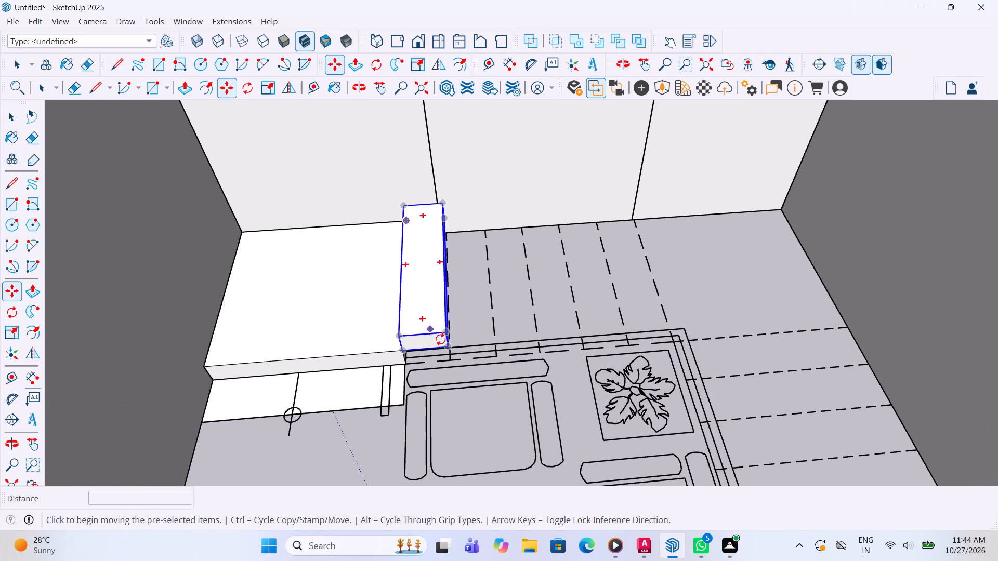
click(405, 353)
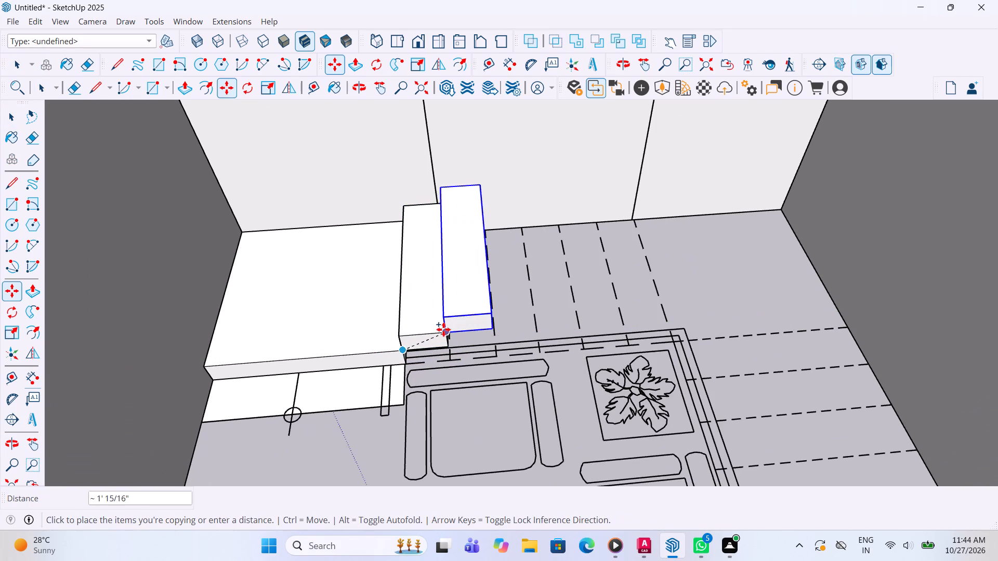
click(444, 328)
key(m)
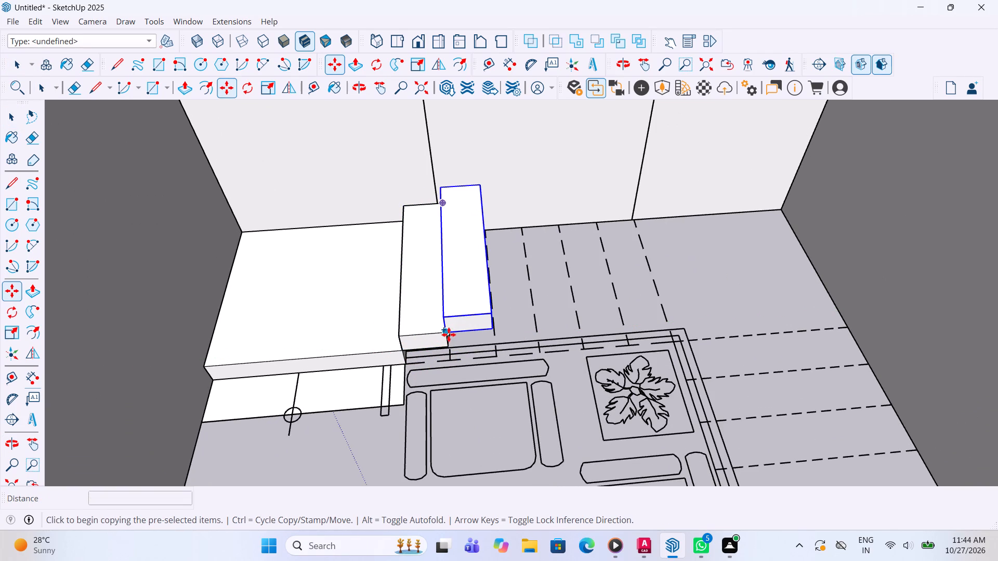
click(449, 335)
click(491, 313)
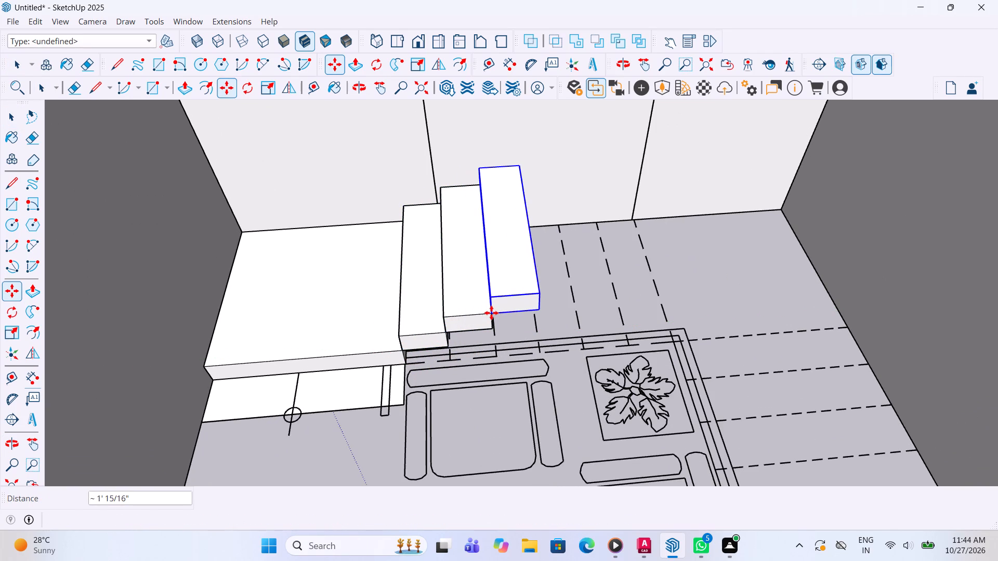
Copy the topmost tread three more times in the same way, each one corner to corner, about 1' 1" along the slope.
key(m)
click(490, 315)
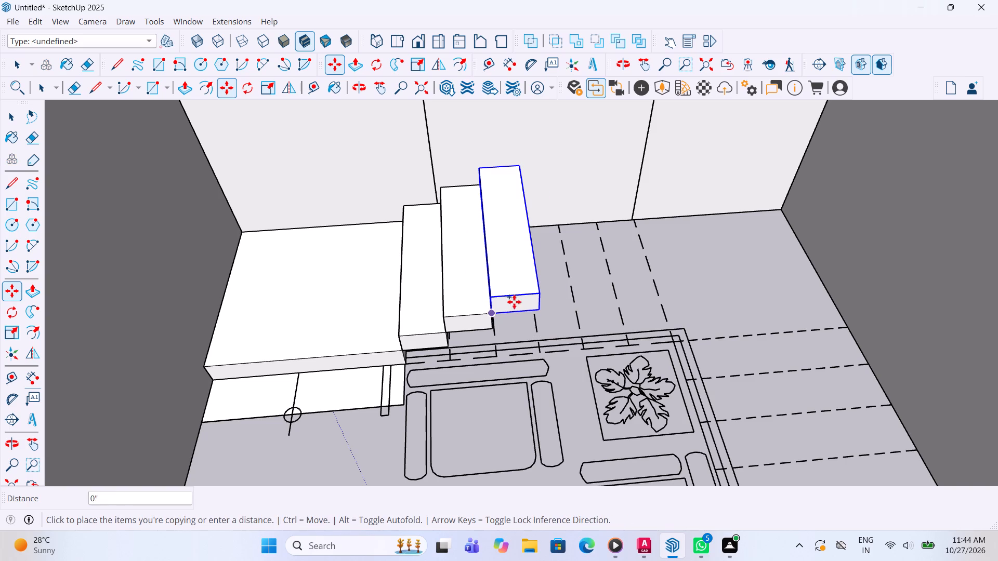
click(539, 292)
key(m)
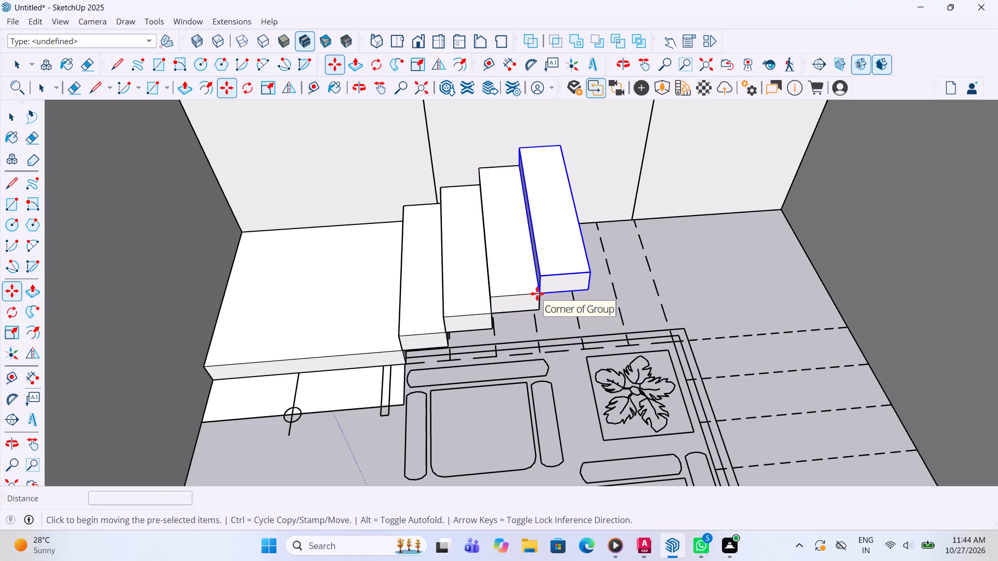
double_click(543, 296)
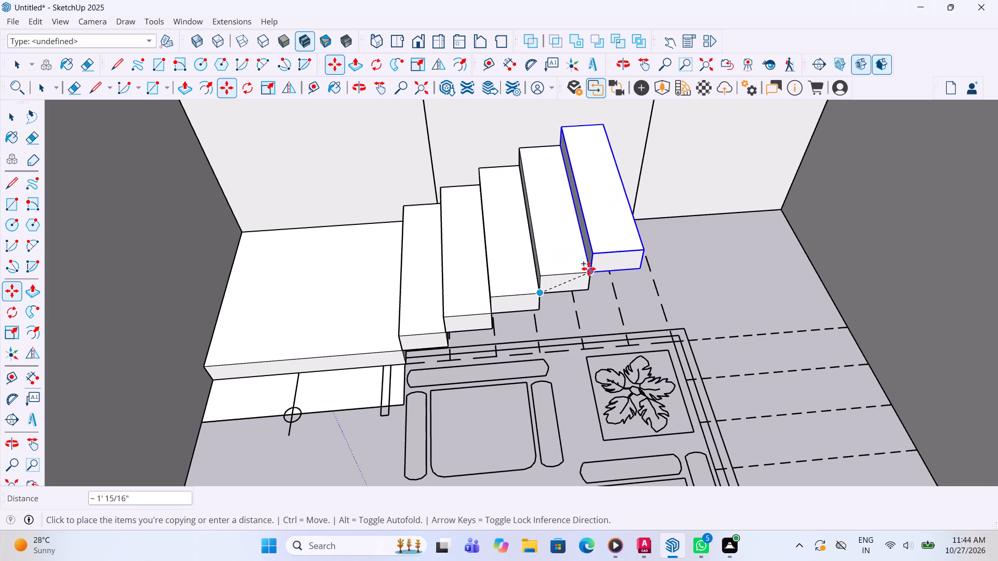
click(590, 271)
key(m)
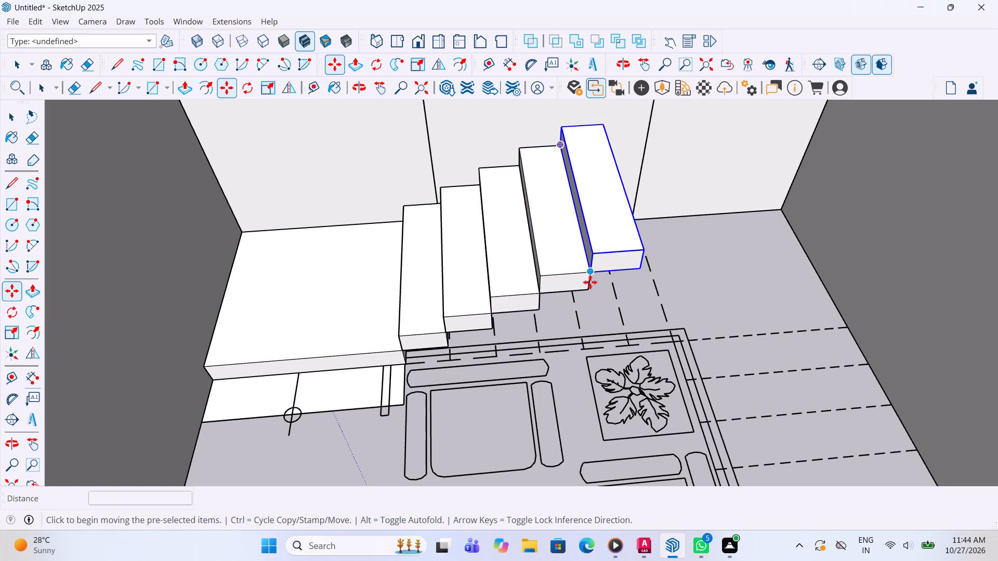
double_click(591, 278)
click(640, 253)
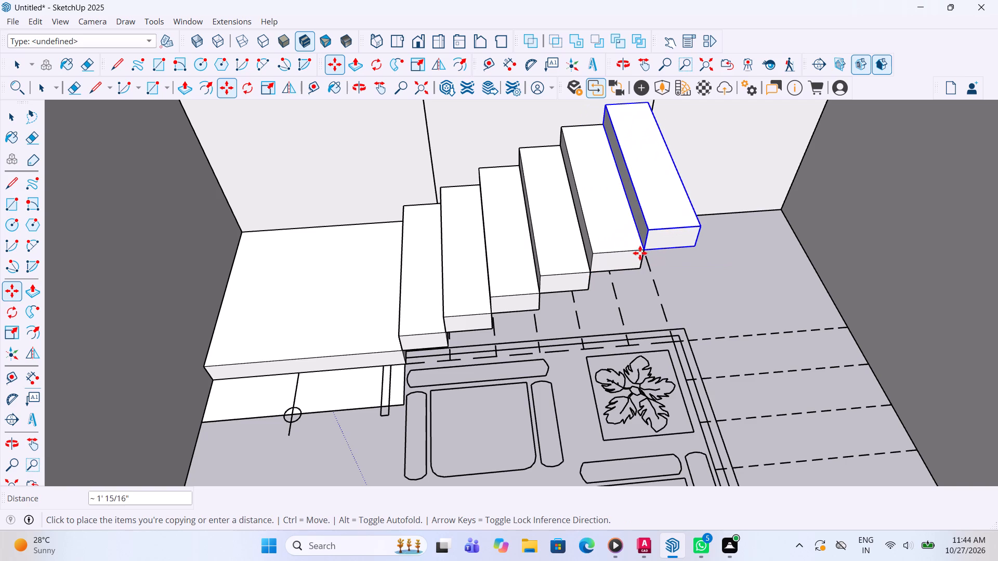
Examine the copied treads against the landing and the dashed stair lines from several angles.
scroll(555, 271, down, 3)
middle_drag(533, 257, 459, 206)
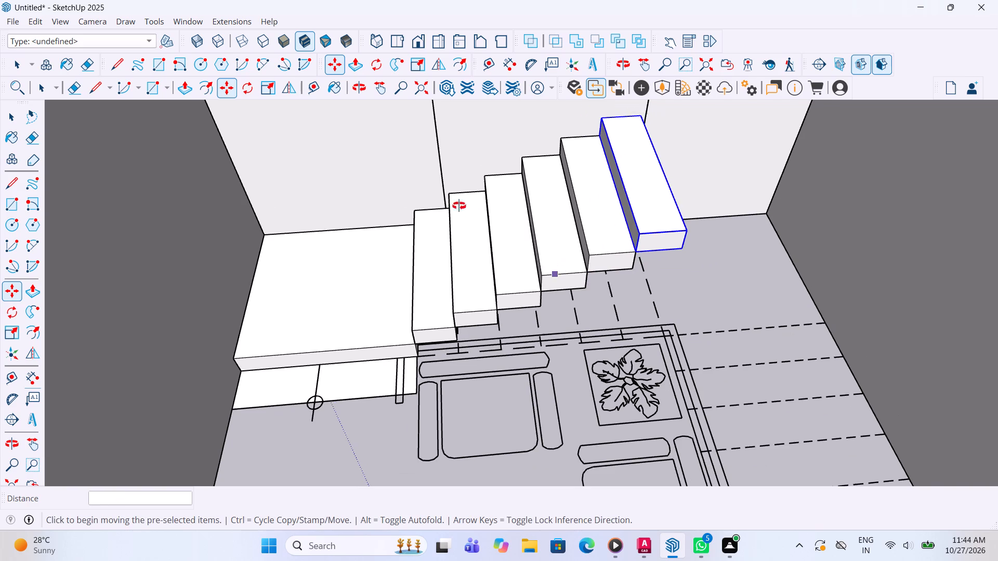
middle_drag(459, 206, 441, 166)
key(space)
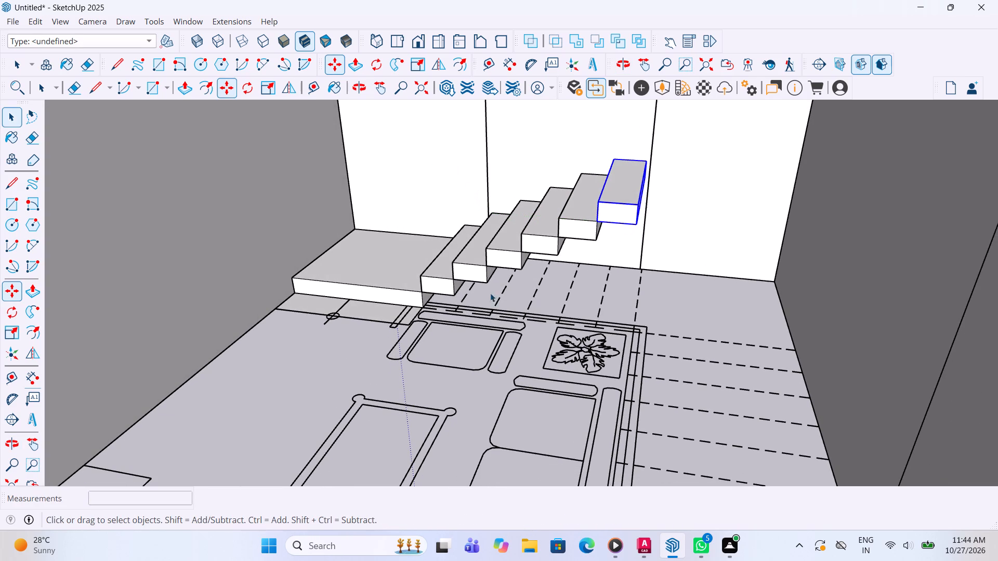
click(339, 346)
middle_drag(533, 257, 597, 243)
scroll(451, 264, up, 1)
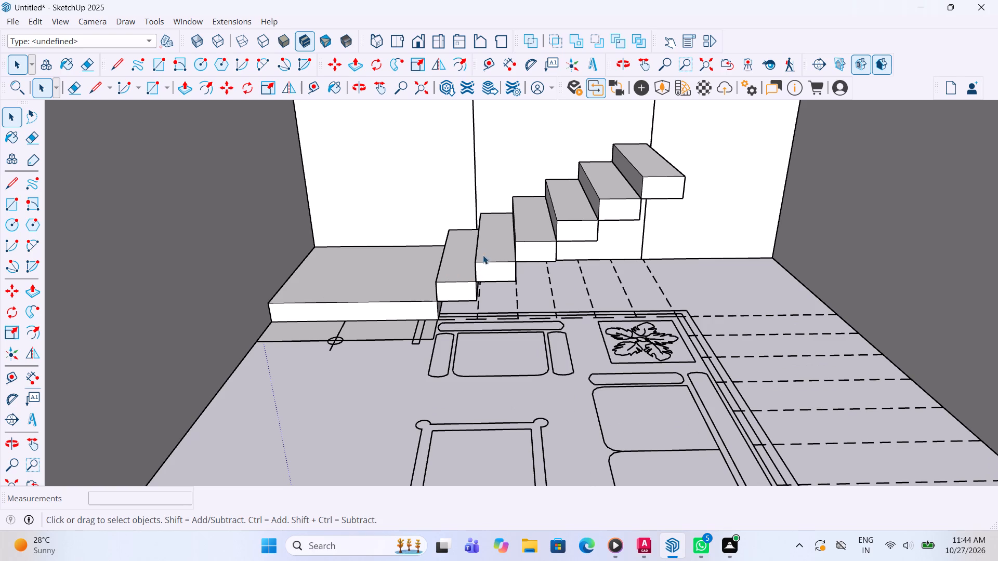
scroll(457, 223, up, 1)
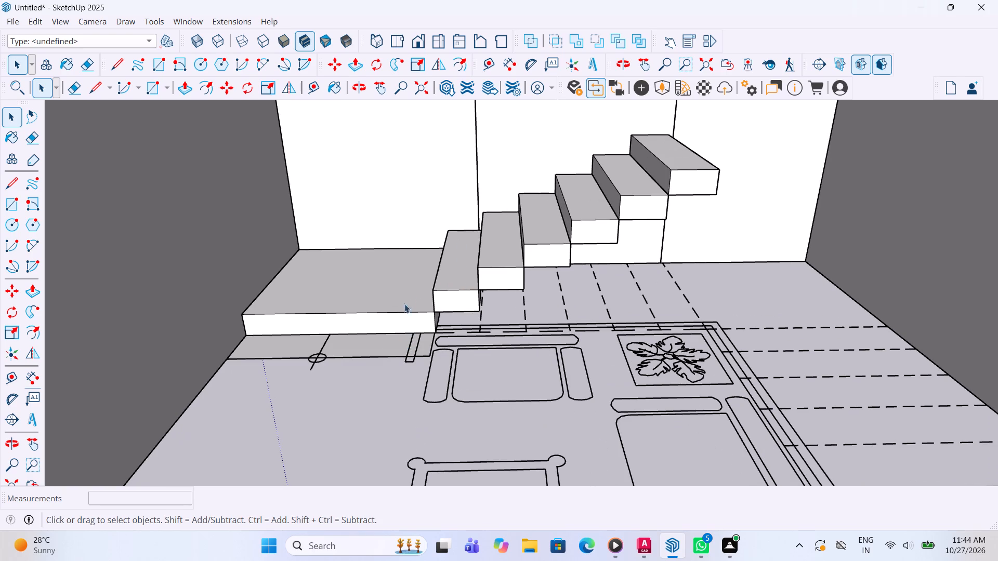
middle_drag(409, 295, 489, 326)
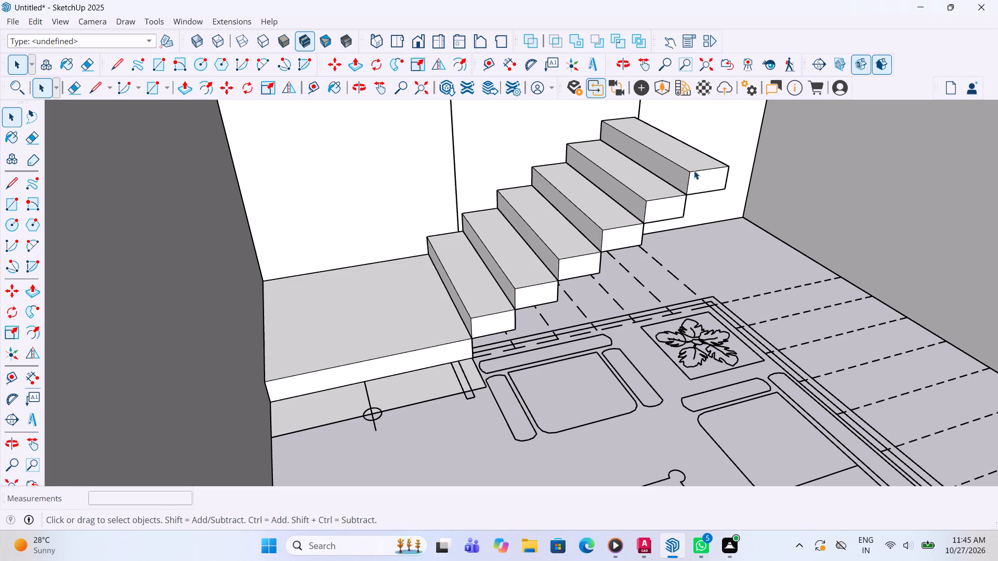
scroll(457, 333, down, 6)
scroll(611, 245, up, 4)
middle_drag(610, 245, 562, 243)
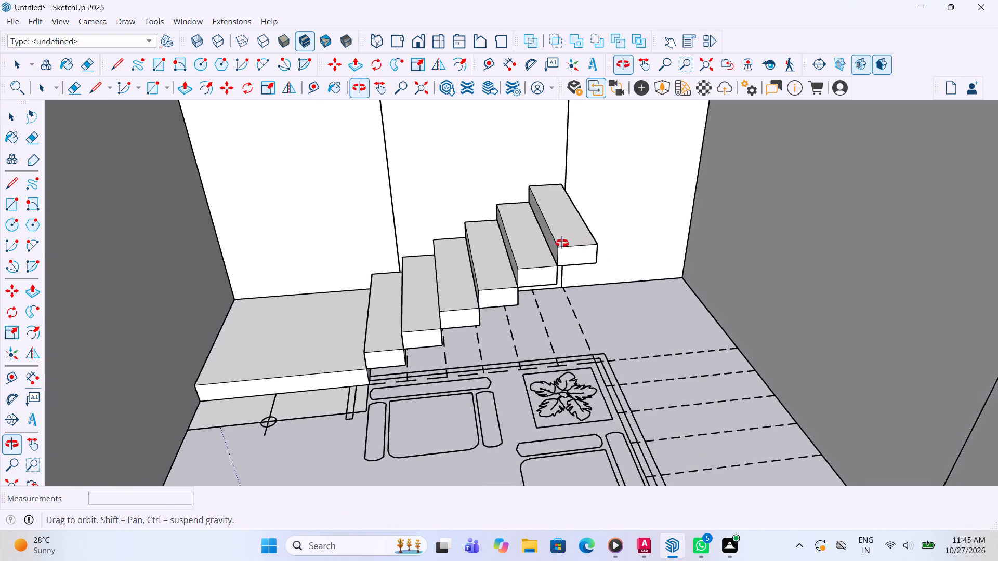
middle_drag(562, 243, 561, 243)
Draw a rectangle of about 4' by 4' in the room corner, from the first flight's last dashed line to the second flight's first one.
click(12, 204)
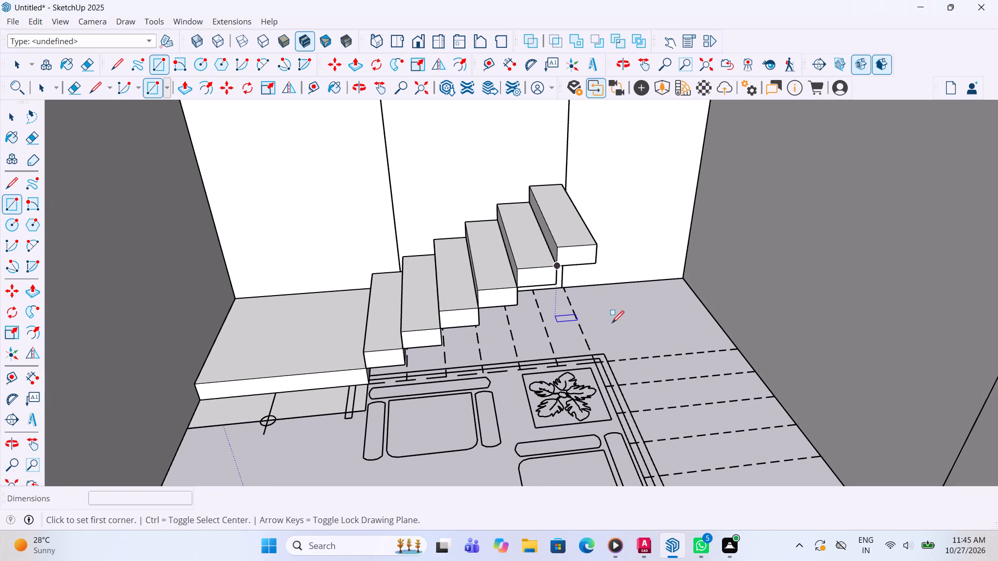
scroll(660, 330, up, 5)
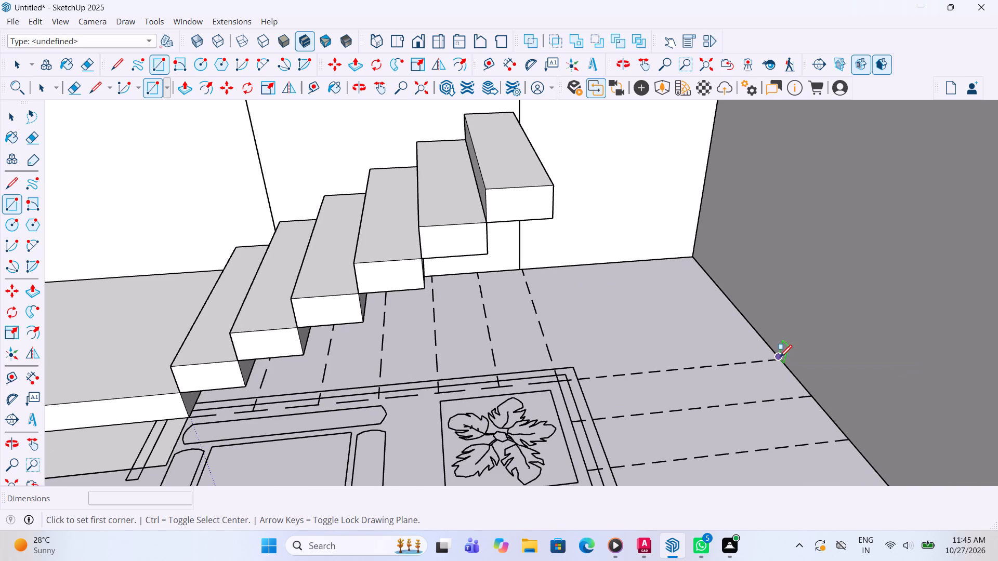
scroll(658, 323, up, 3)
scroll(497, 252, up, 10)
click(490, 257)
scroll(489, 262, down, 8)
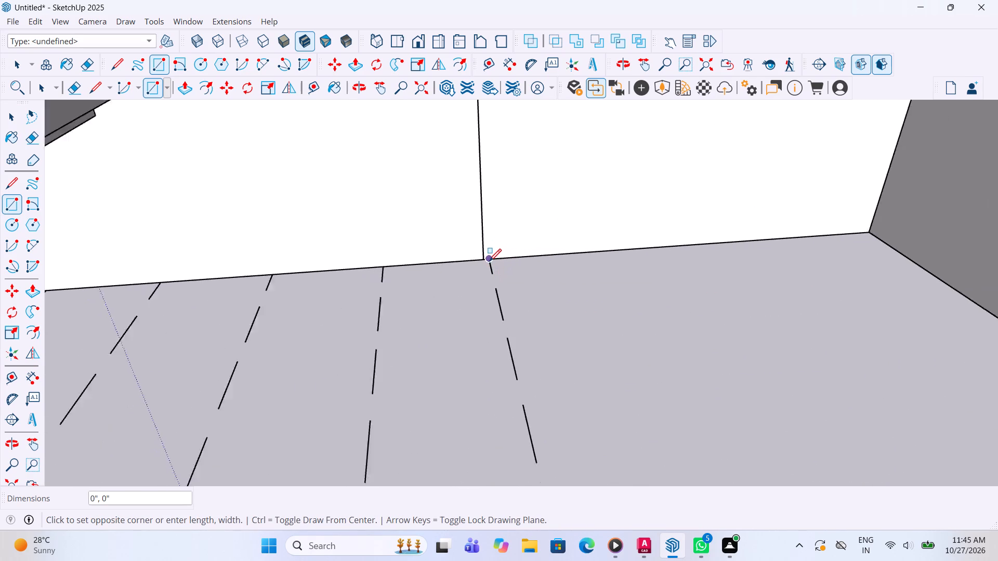
scroll(489, 262, down, 8)
scroll(873, 374, up, 8)
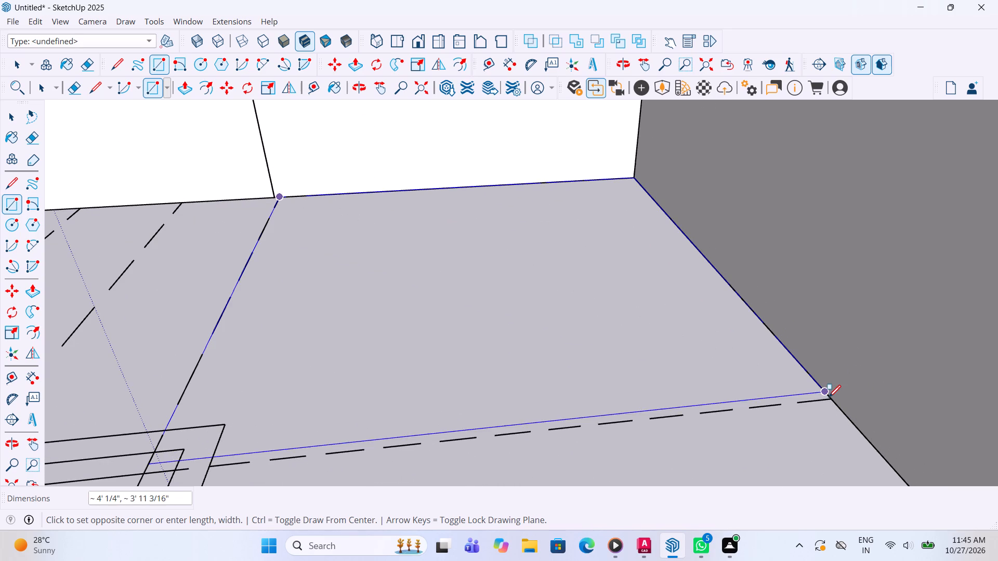
click(829, 400)
Make the corner landing face a group.
middle_drag(718, 399, 704, 397)
scroll(705, 369, down, 8)
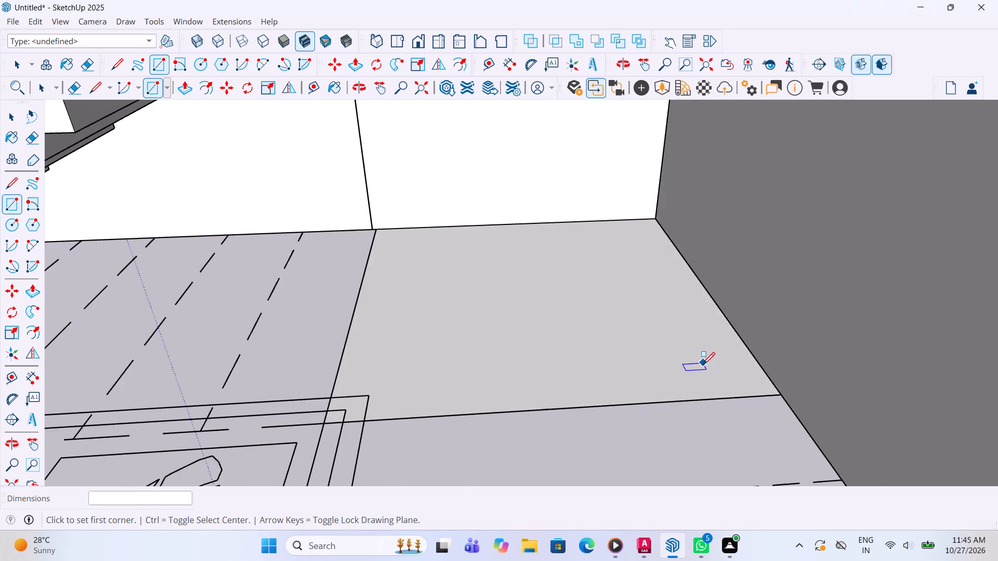
scroll(703, 366, down, 2)
key(space)
middle_drag(620, 338, 612, 374)
click(568, 348)
right_click(568, 346)
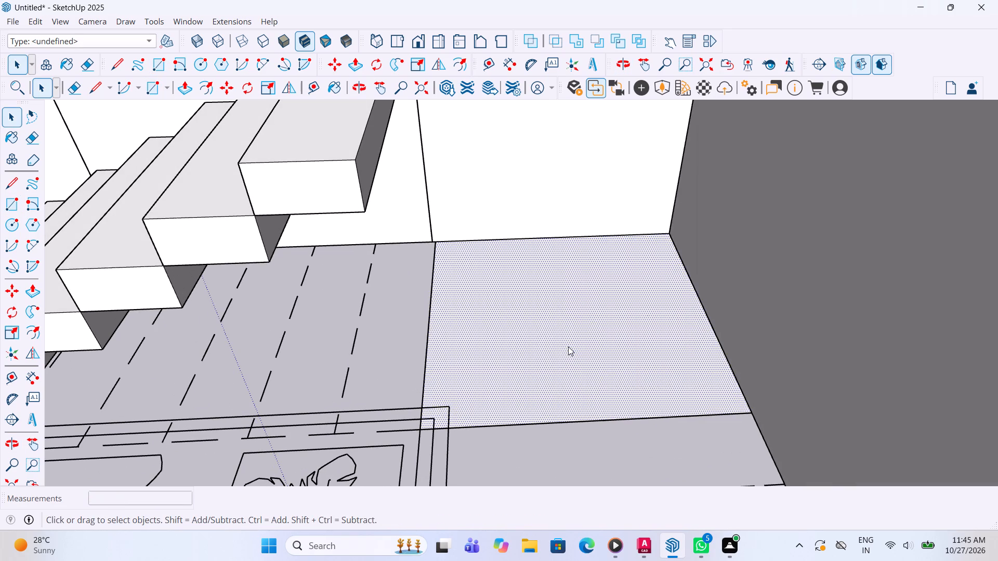
click(627, 207)
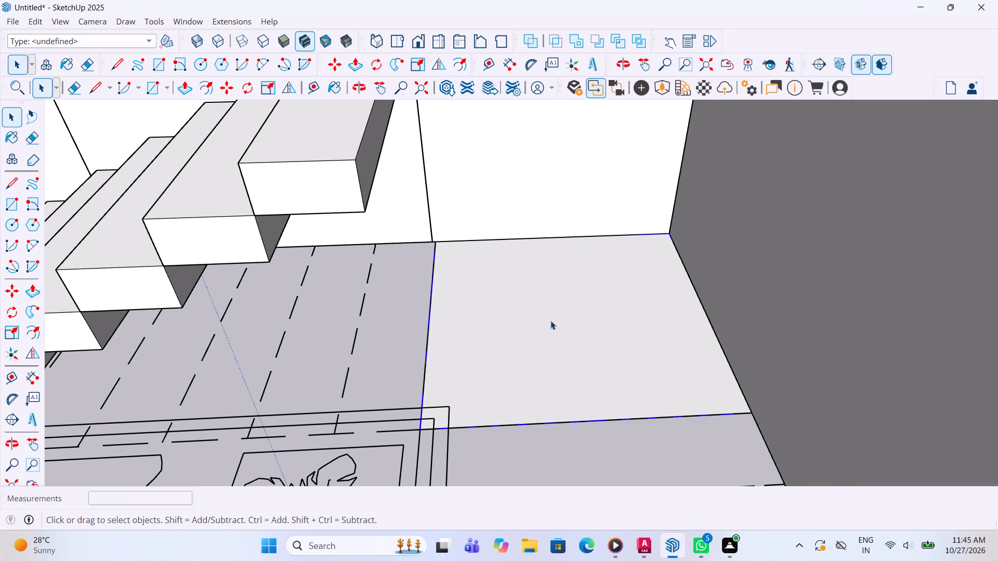
Push/pull the corner landing face up 6" inside its group and leave the group.
click(550, 320)
double_click(550, 320)
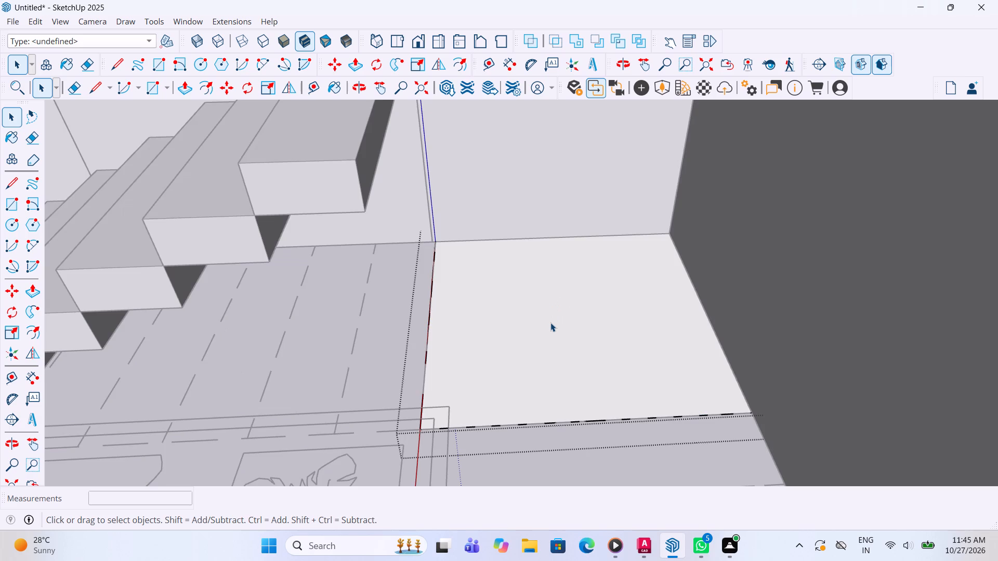
key(p)
click(551, 355)
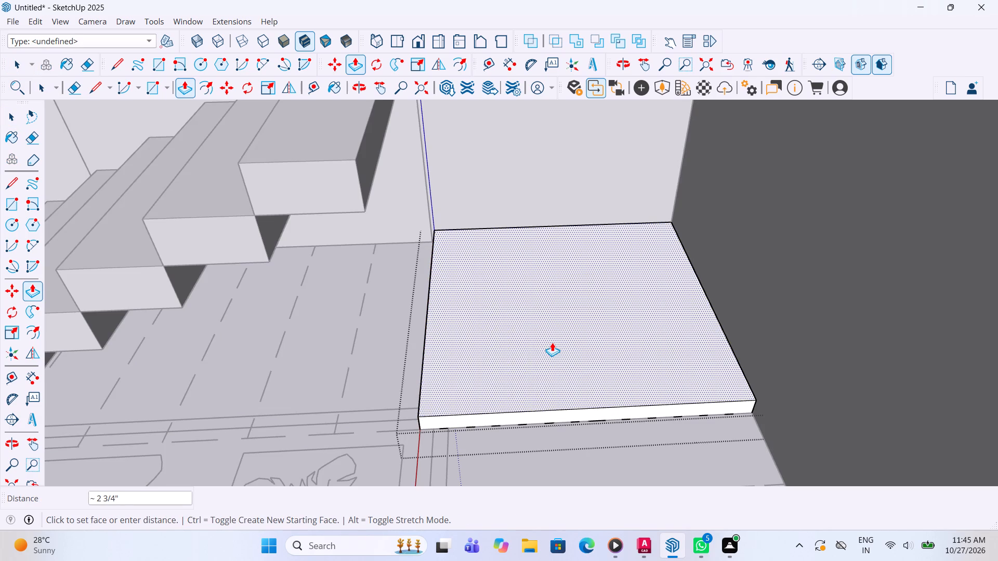
key(6)
key(shift+quotedbl)
key(Return)
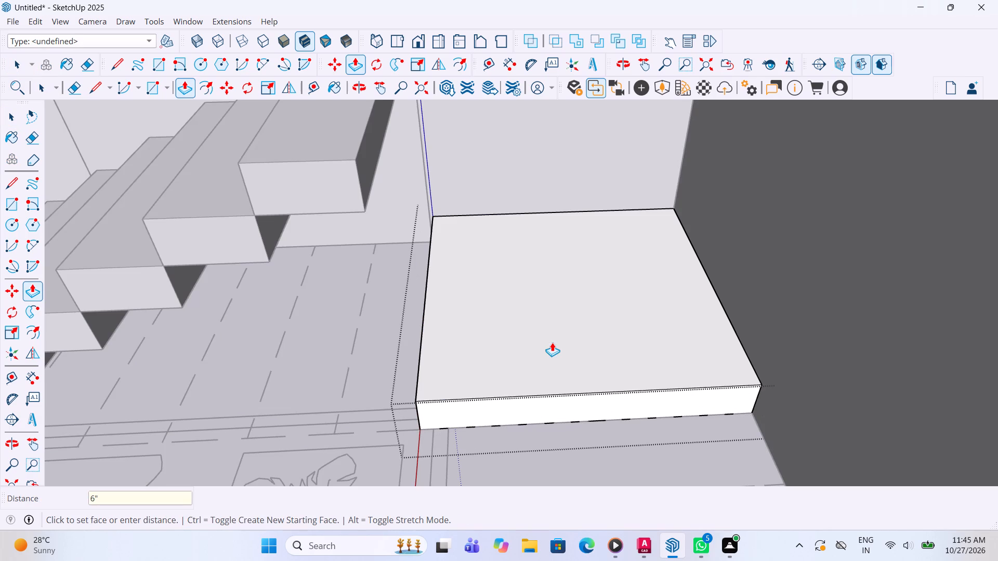
key(space)
scroll(552, 342, down, 3)
click(558, 426)
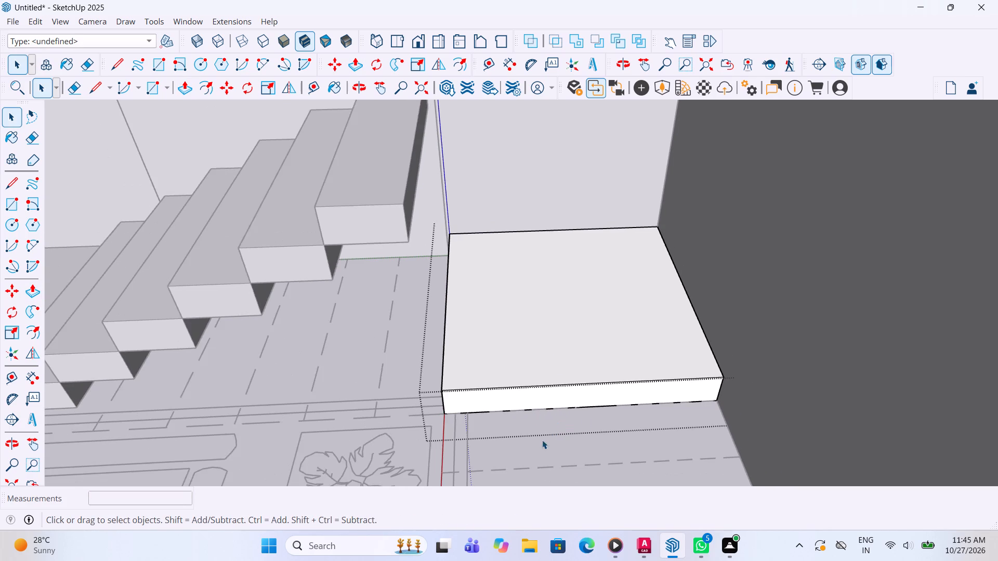
click(501, 296)
click(603, 520)
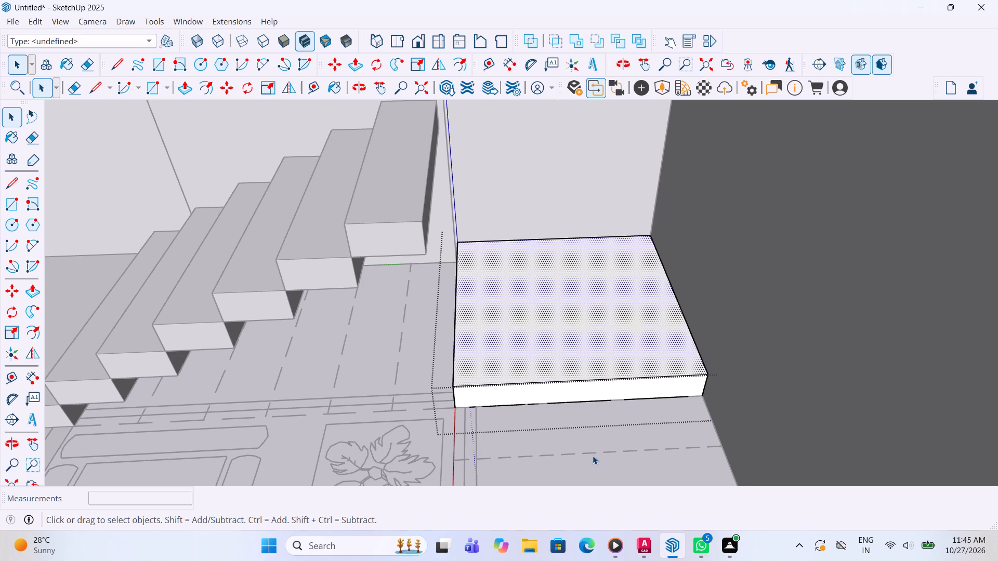
click(593, 456)
Move the corner landing block up so its bottom corner sits at the top corner of the highest tread.
click(522, 330)
key(m)
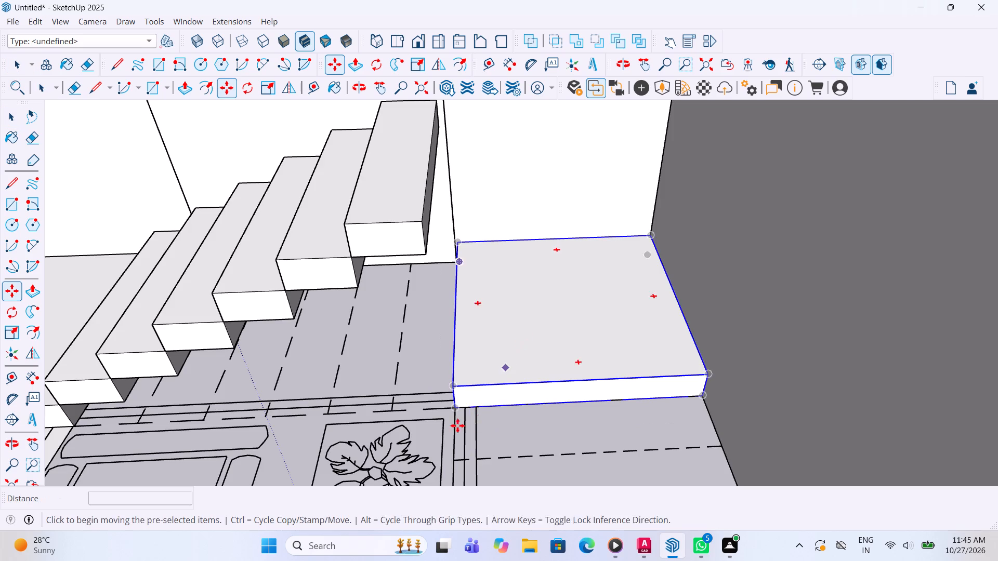
click(454, 408)
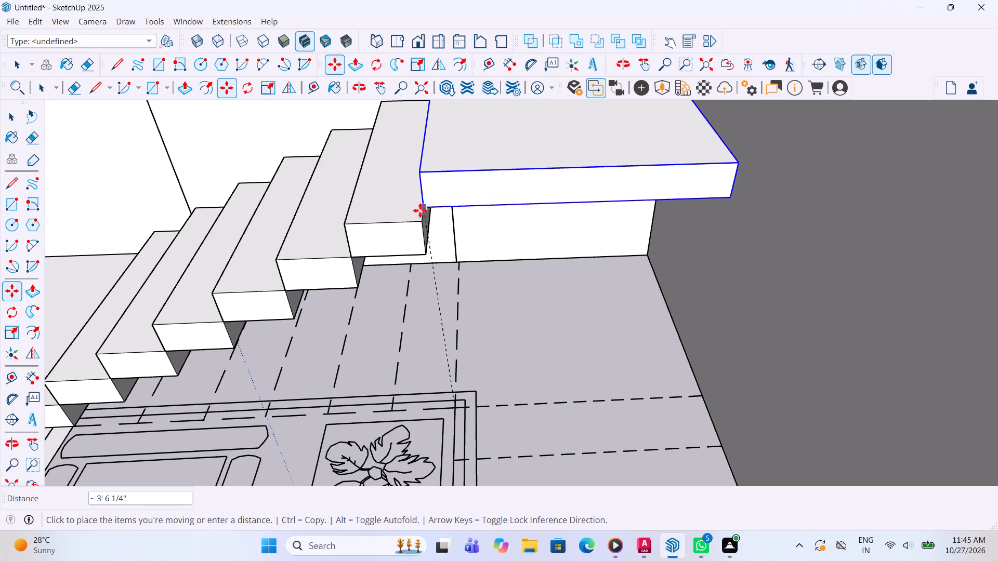
click(421, 219)
key(space)
click(541, 336)
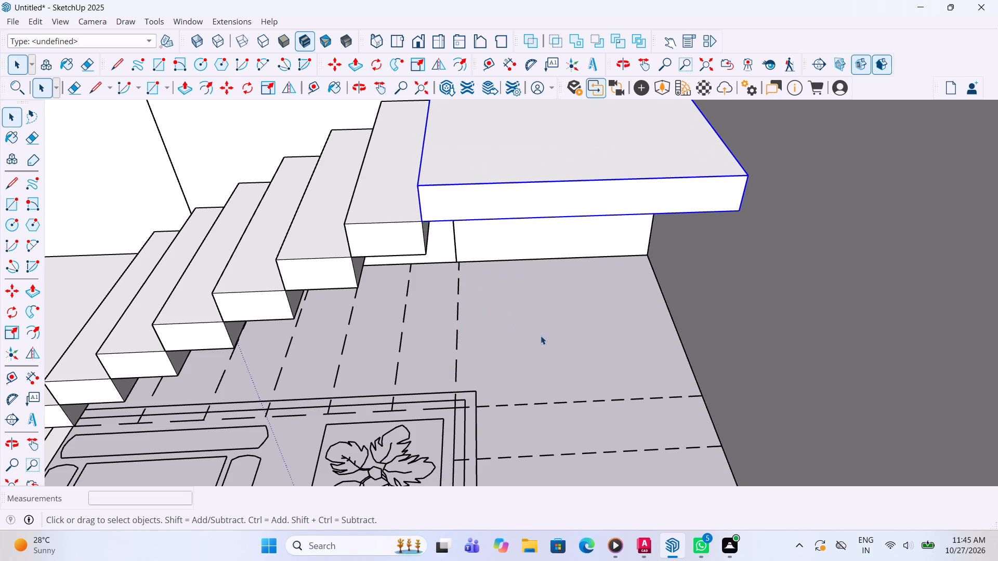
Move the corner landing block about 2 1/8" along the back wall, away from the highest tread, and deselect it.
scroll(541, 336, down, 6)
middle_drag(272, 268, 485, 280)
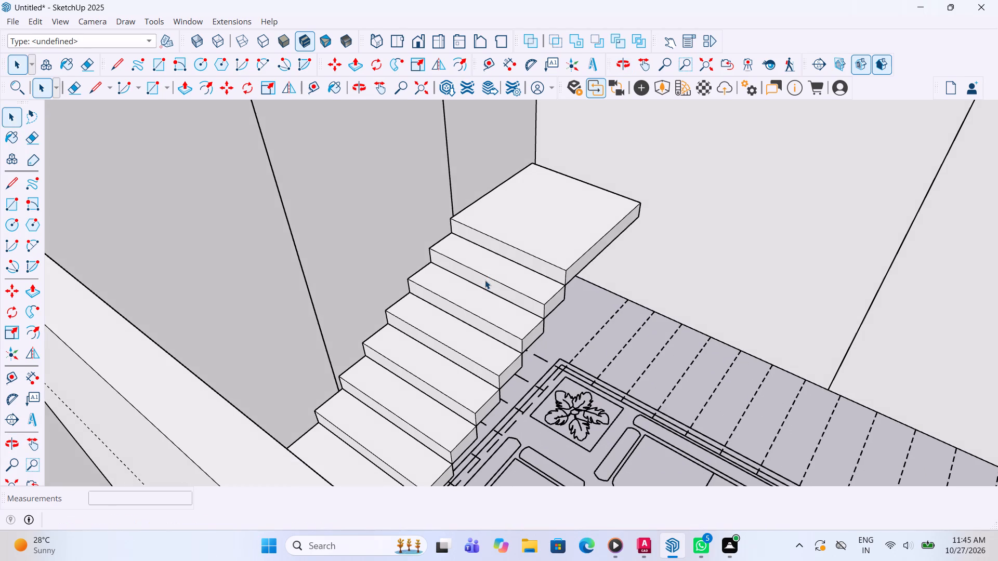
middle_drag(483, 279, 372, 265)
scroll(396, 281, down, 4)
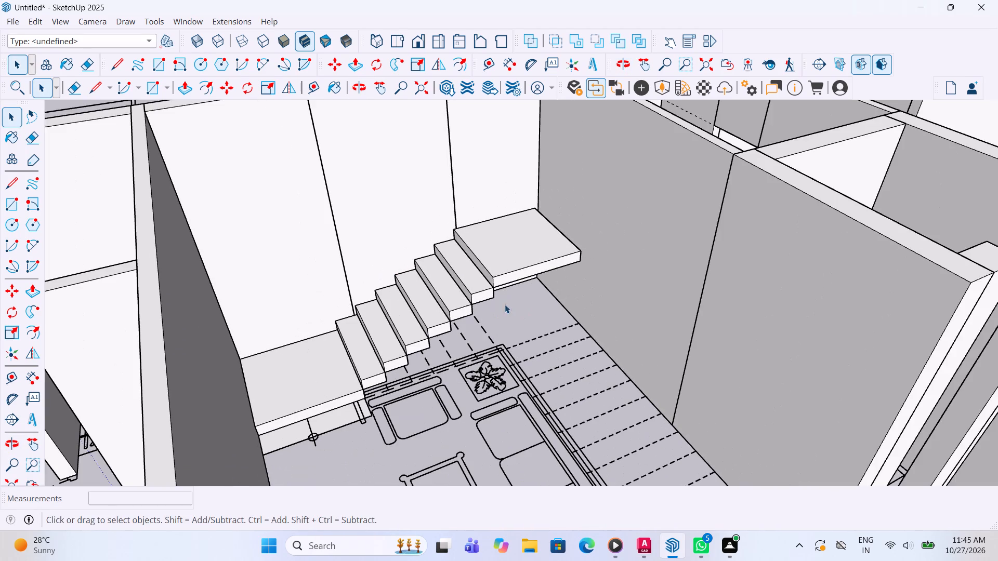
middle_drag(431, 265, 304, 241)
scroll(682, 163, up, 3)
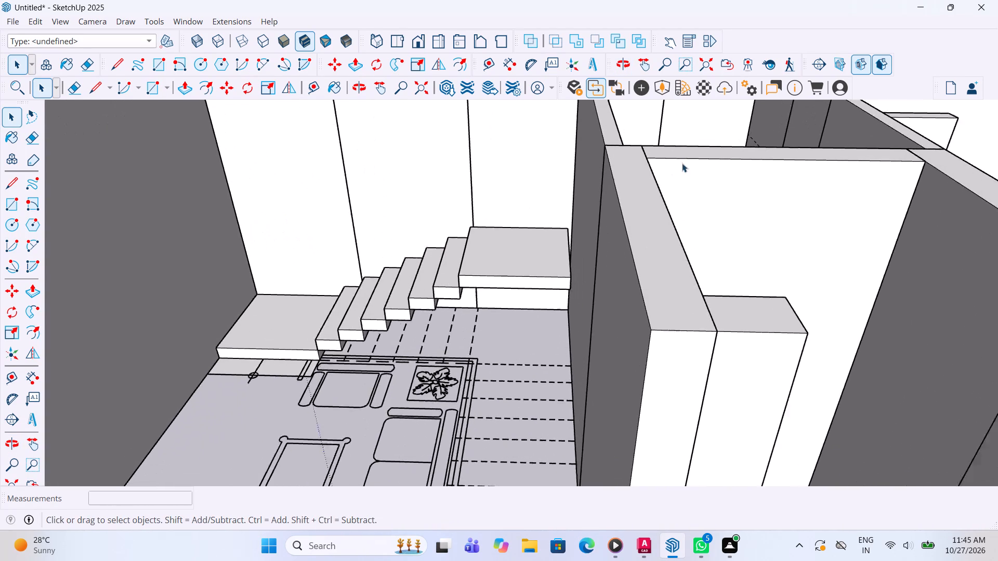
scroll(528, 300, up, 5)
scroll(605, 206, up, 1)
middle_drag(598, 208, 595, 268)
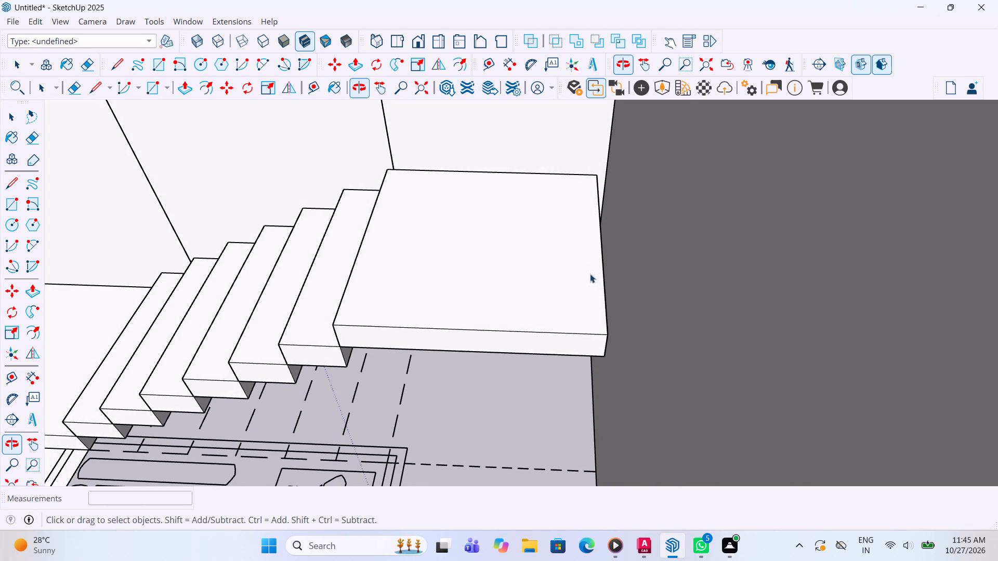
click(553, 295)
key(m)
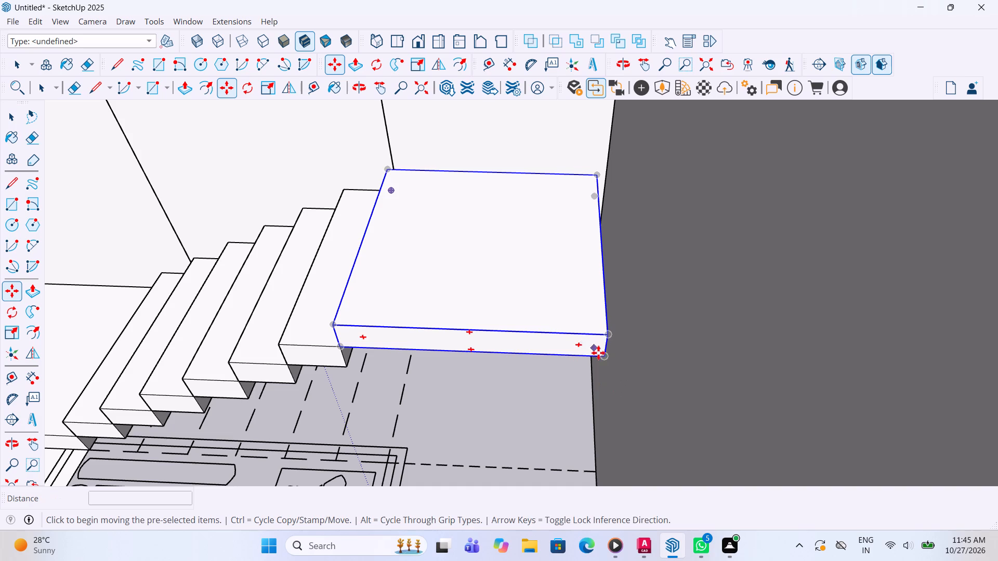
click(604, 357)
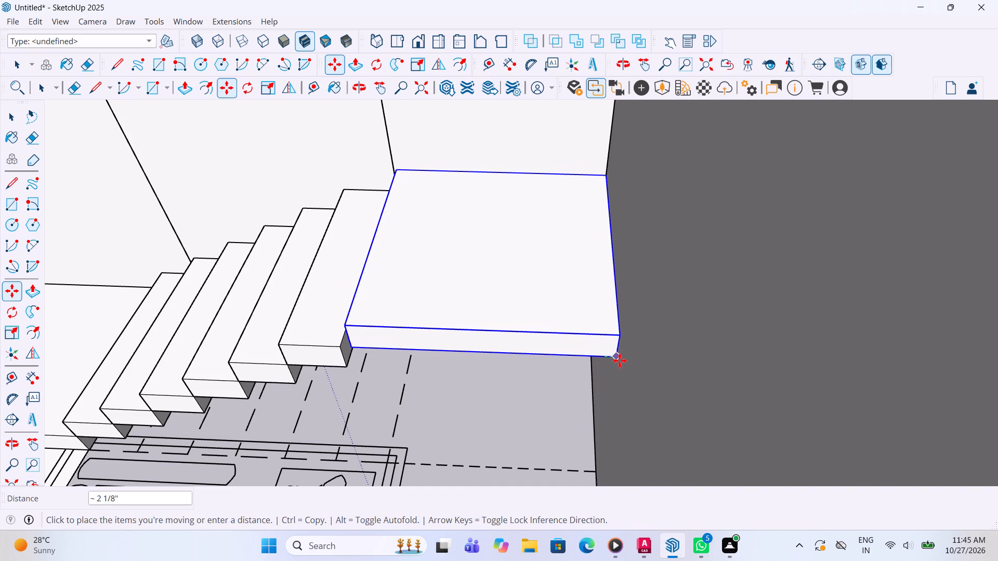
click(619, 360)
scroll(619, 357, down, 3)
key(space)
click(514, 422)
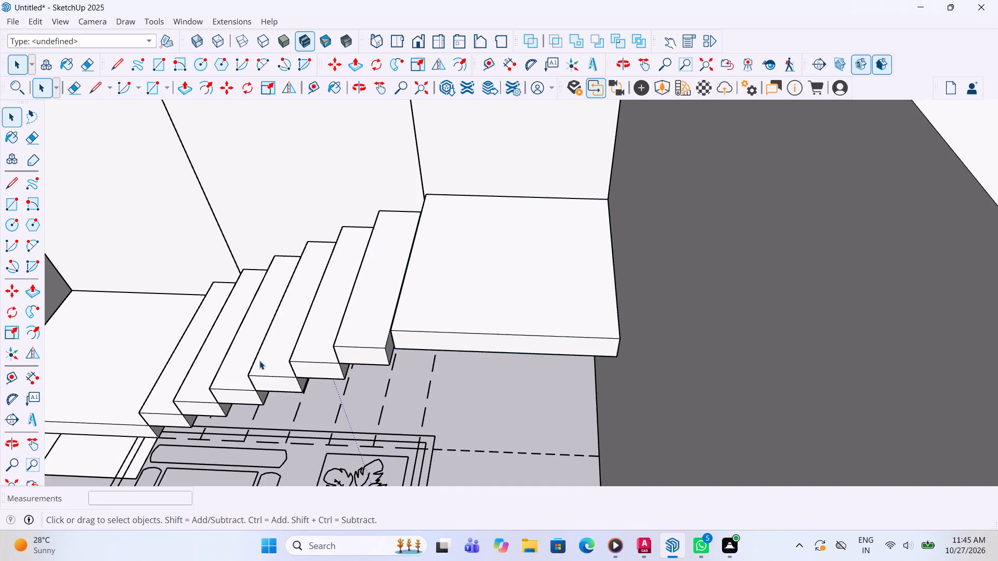
Delete the corner landing block beside the highest tread.
middle_drag(265, 354, 360, 284)
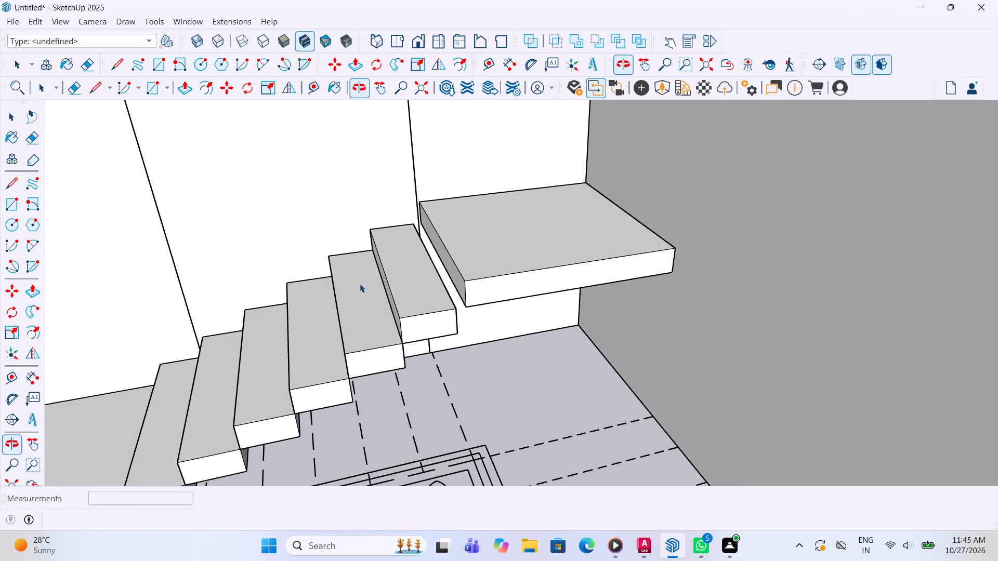
scroll(375, 257, down, 5)
middle_drag(367, 261, 344, 261)
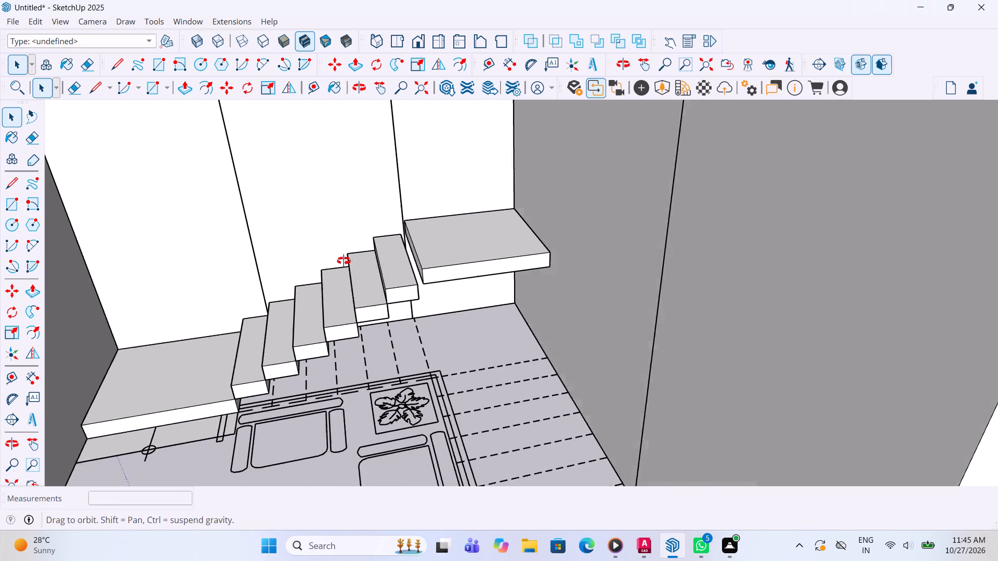
middle_drag(344, 261, 343, 291)
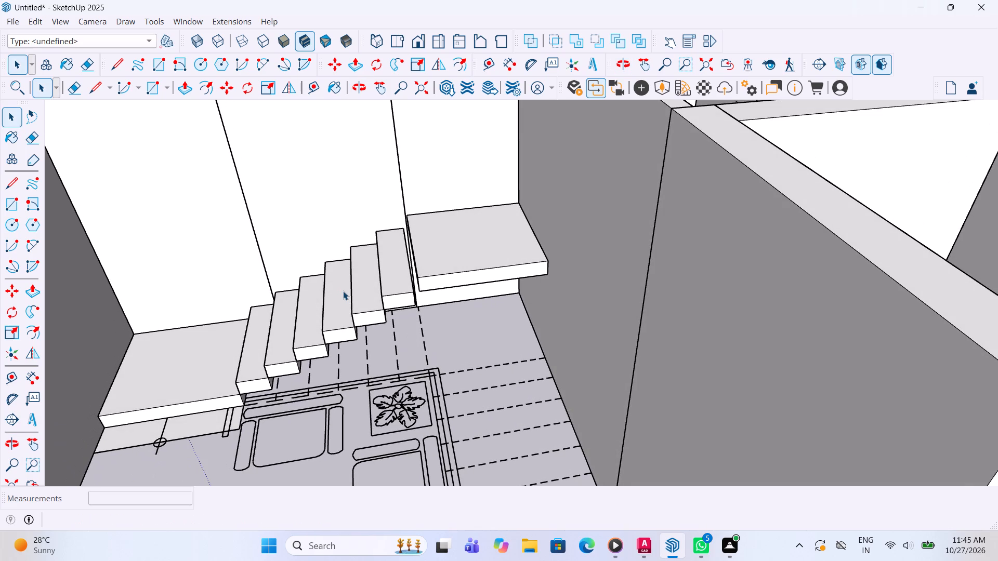
scroll(456, 404, up, 3)
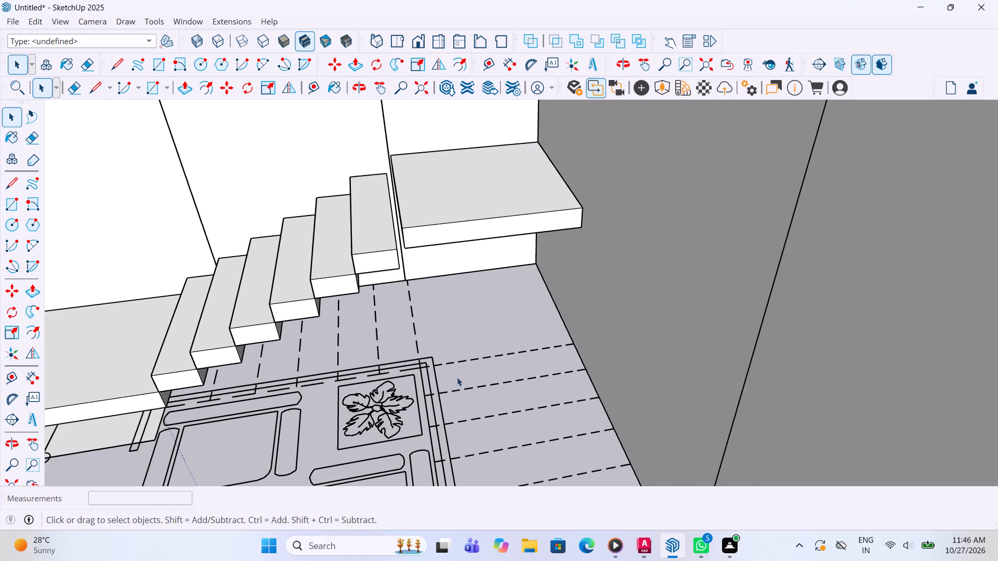
click(425, 173)
key(Delete)
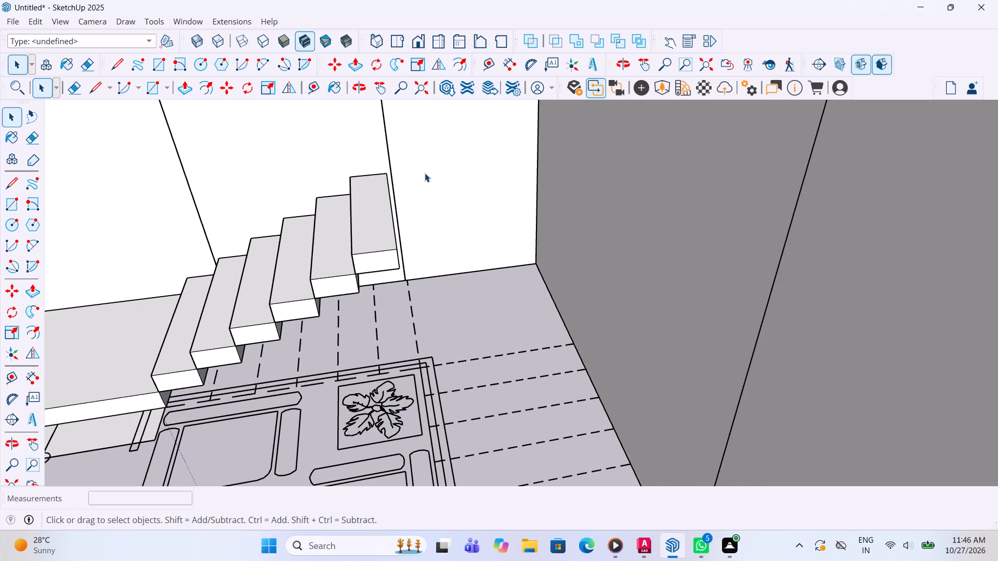
Draw a rectangle of about 4' by 1' on the floor between the first flight's last two dashed lines.
middle_drag(393, 261, 380, 260)
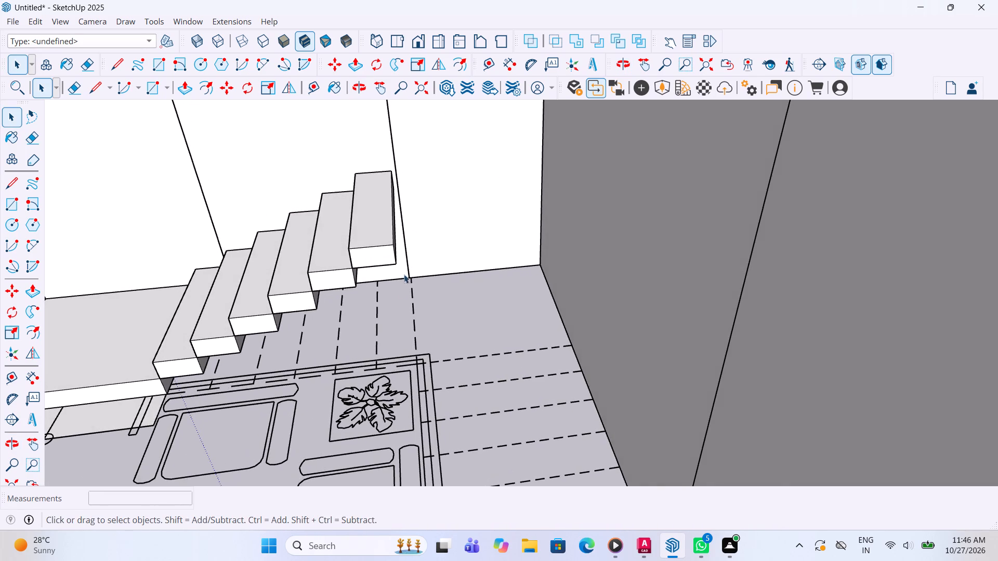
scroll(391, 301, up, 3)
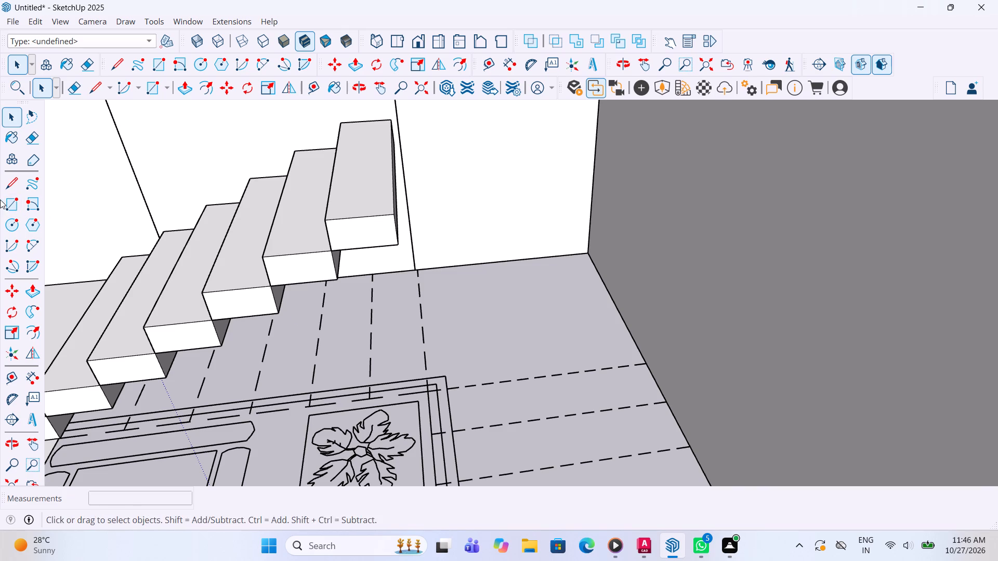
click(10, 202)
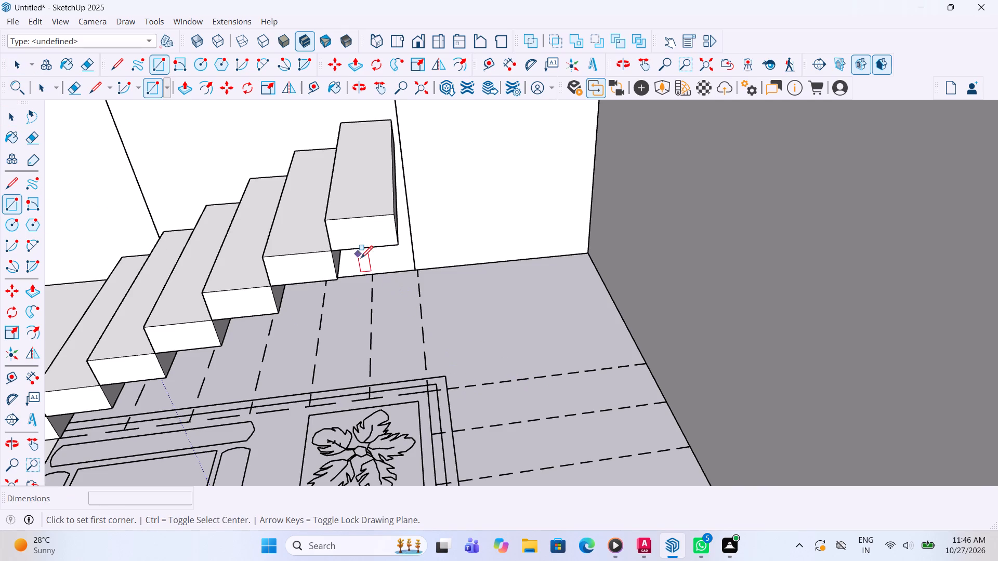
scroll(455, 426, up, 4)
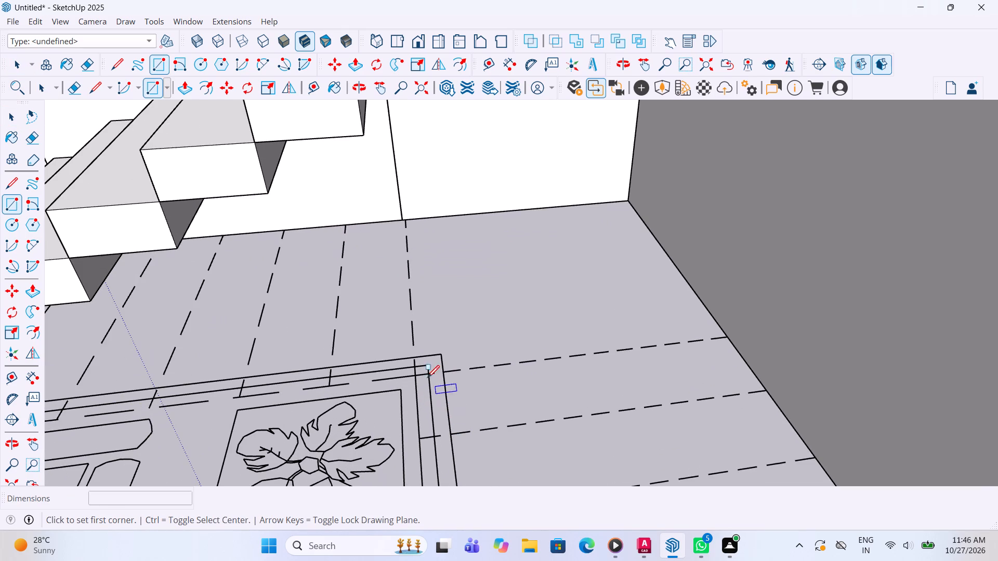
click(415, 376)
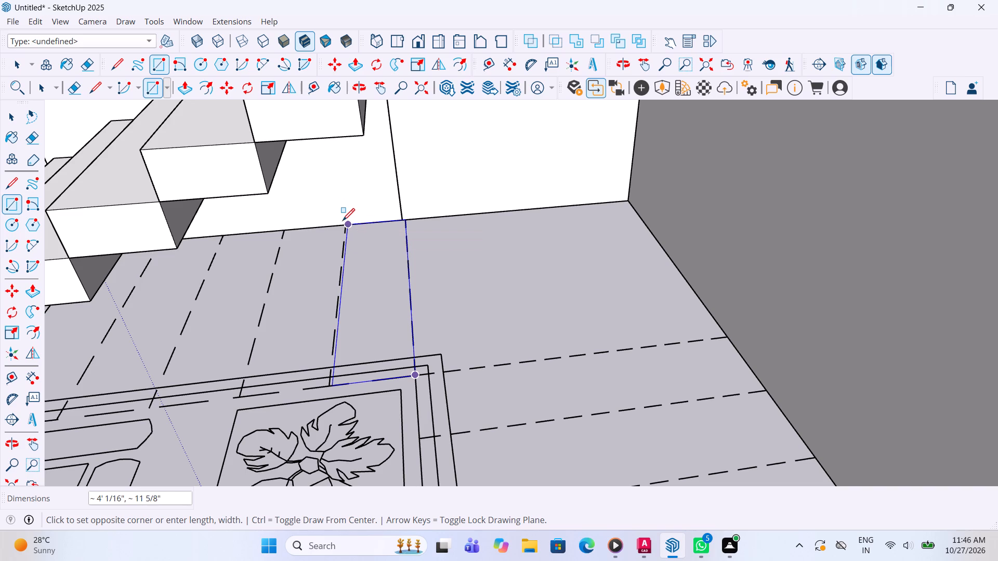
scroll(343, 221, up, 13)
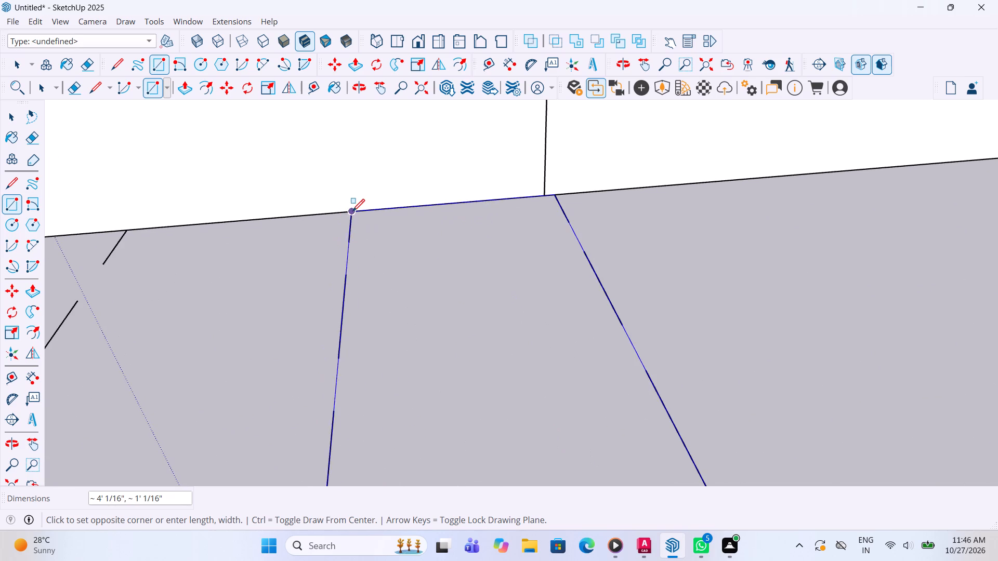
click(350, 215)
scroll(344, 214, down, 7)
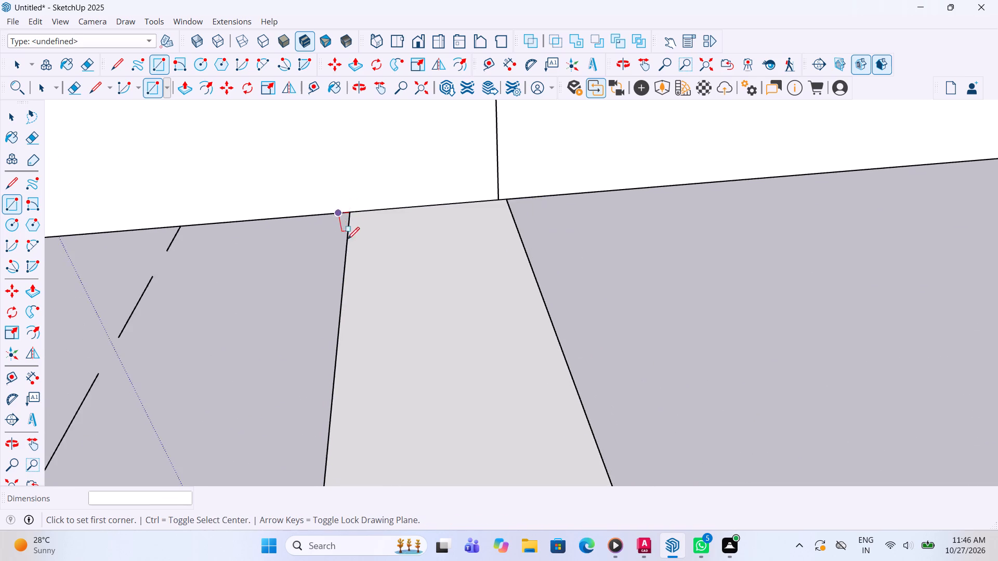
scroll(347, 241, down, 10)
scroll(368, 315, down, 6)
scroll(386, 396, down, 13)
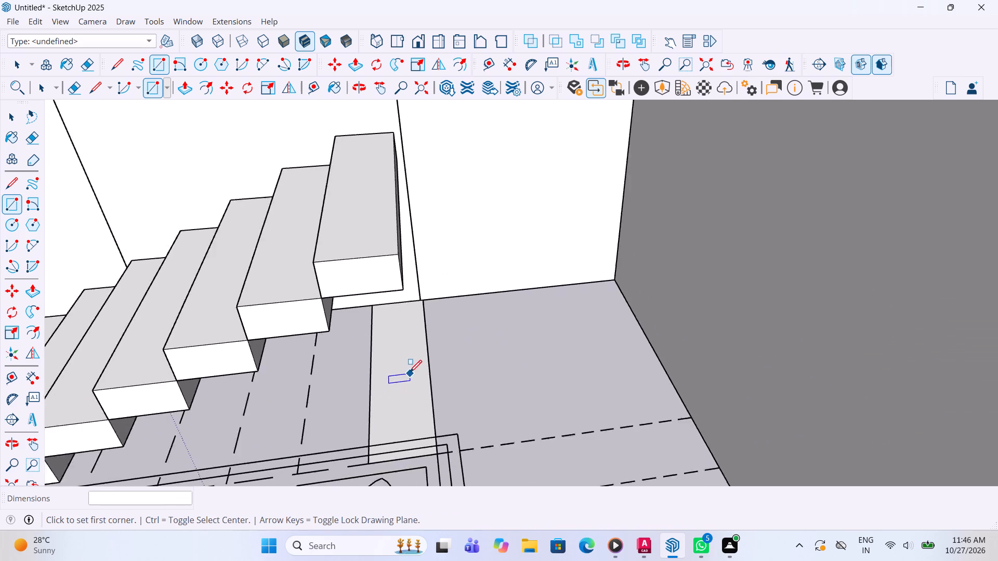
scroll(410, 373, down, 2)
middle_drag(410, 338, 412, 257)
key(space)
Make the new tread face on the floor, below the highest tread, a group.
scroll(378, 340, down, 4)
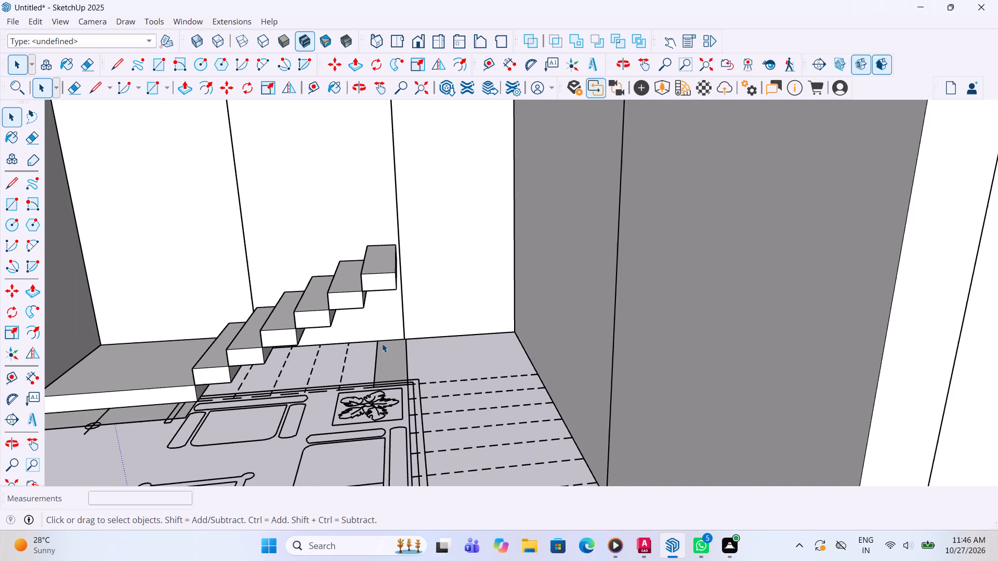
scroll(366, 280, up, 4)
middle_drag(366, 278, 379, 390)
scroll(399, 280, down, 4)
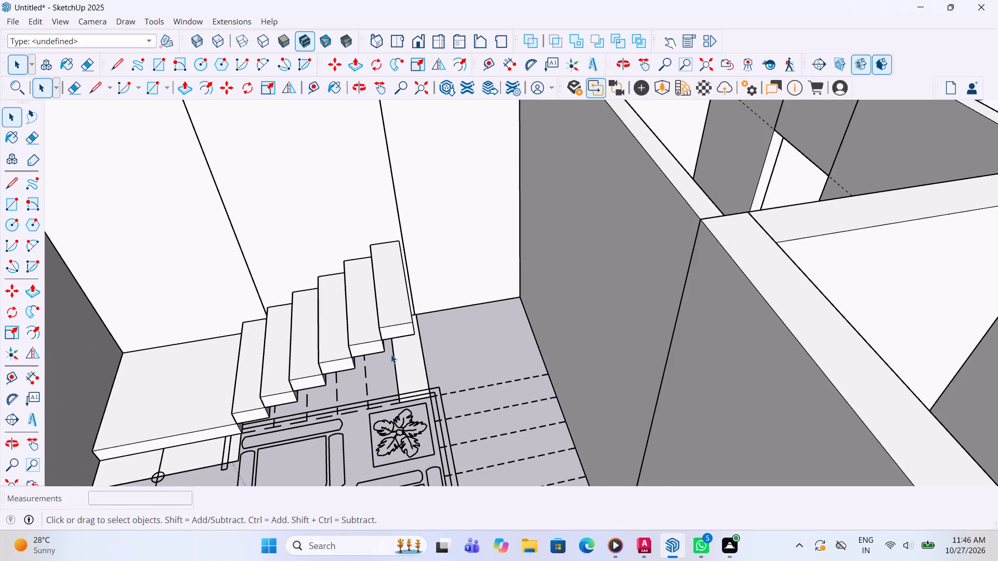
middle_drag(389, 354, 371, 352)
scroll(405, 295, up, 2)
click(395, 298)
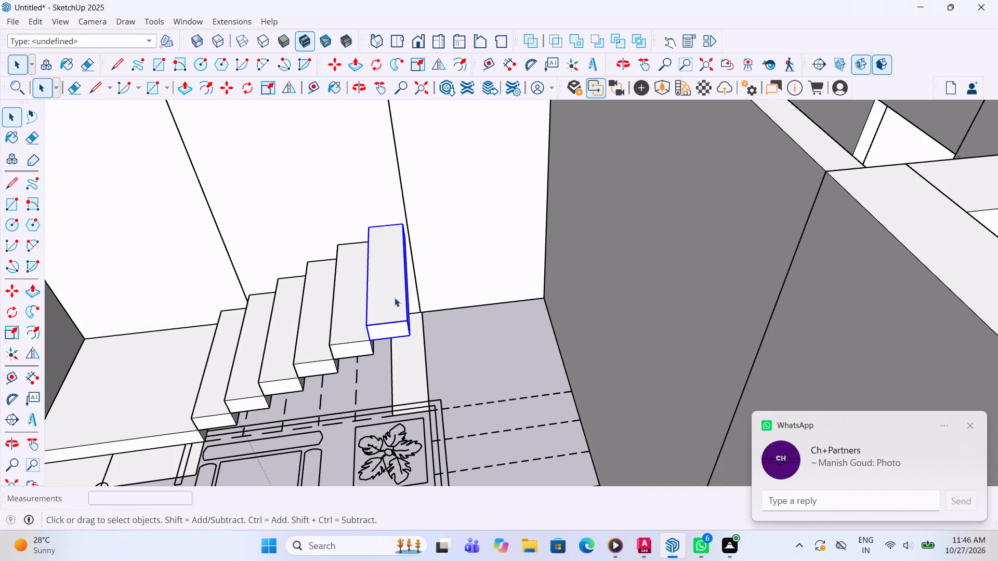
click(491, 371)
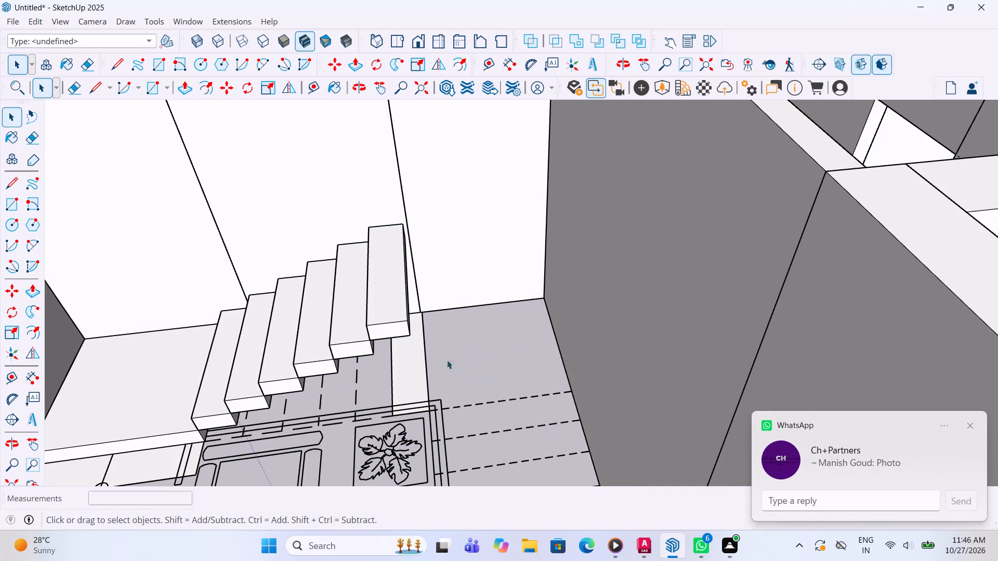
click(405, 371)
right_click(405, 371)
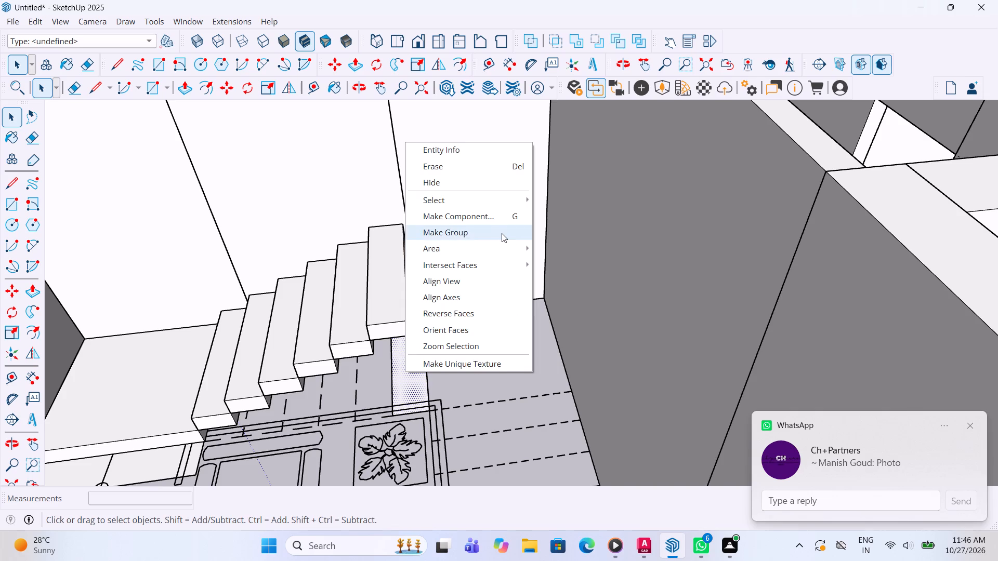
click(502, 233)
click(429, 375)
Push/pull the new floor tread face up 6" inside its group and leave the group.
double_click(416, 385)
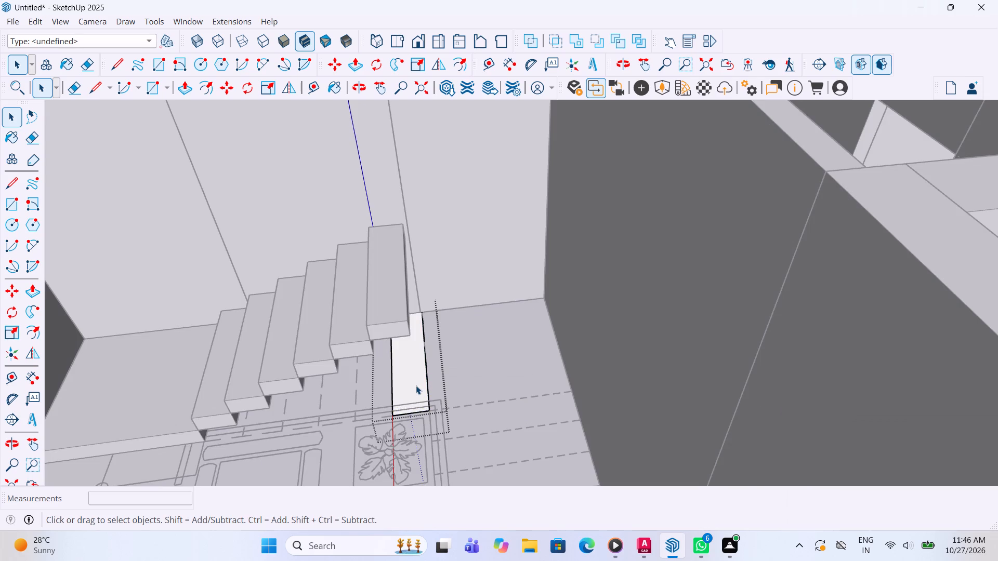
key(p)
click(415, 383)
key(6)
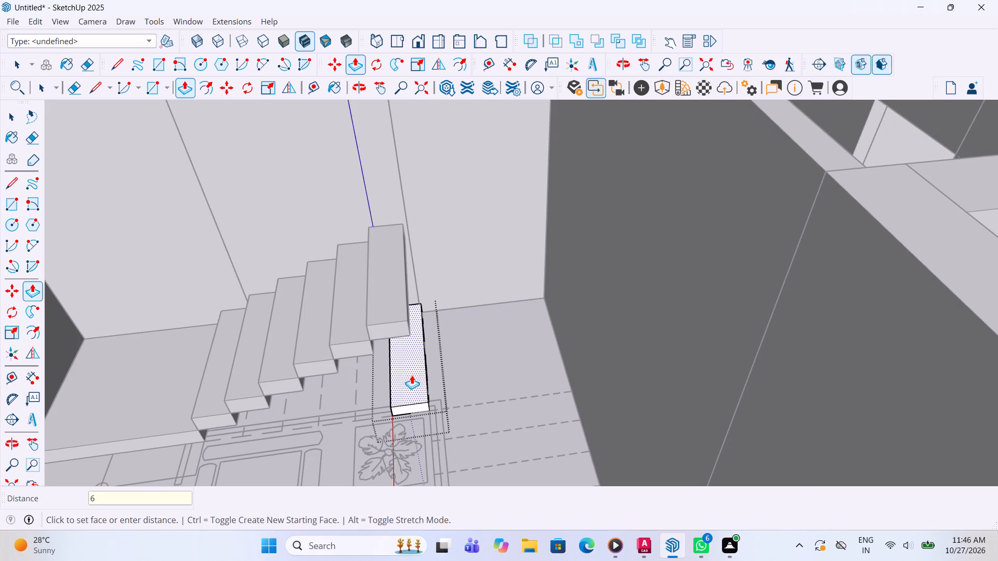
key(shift+quotedbl)
key(Return)
key(space)
click(559, 349)
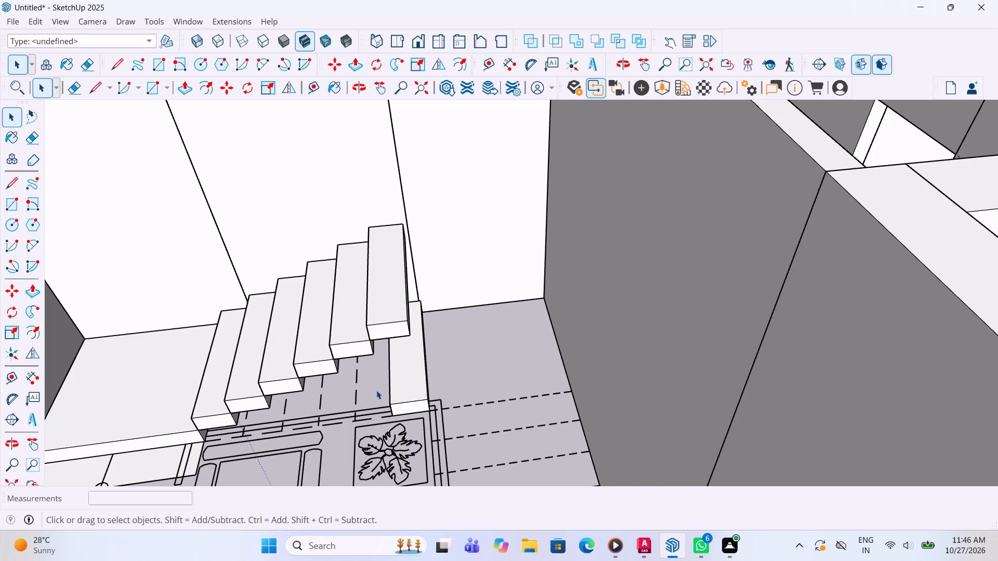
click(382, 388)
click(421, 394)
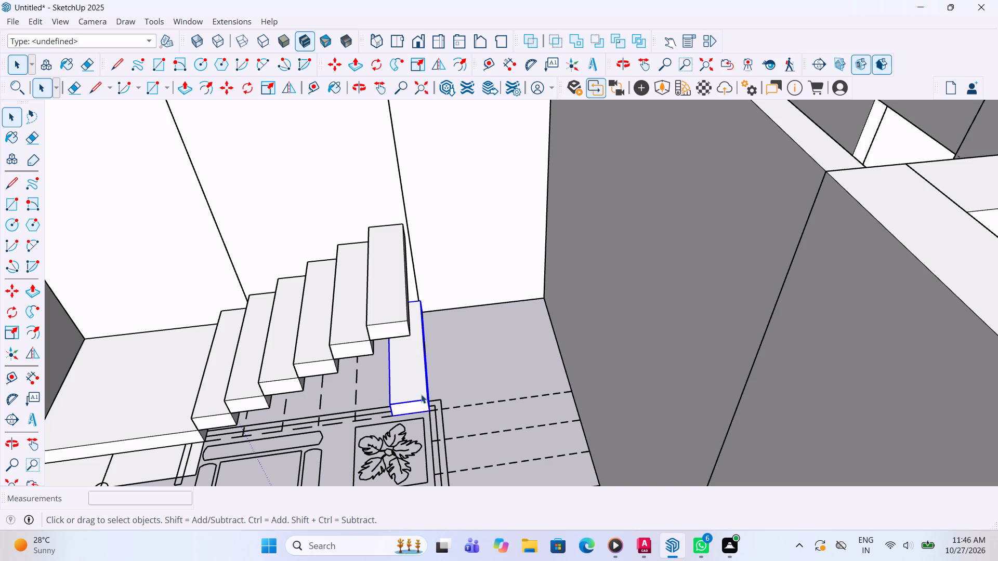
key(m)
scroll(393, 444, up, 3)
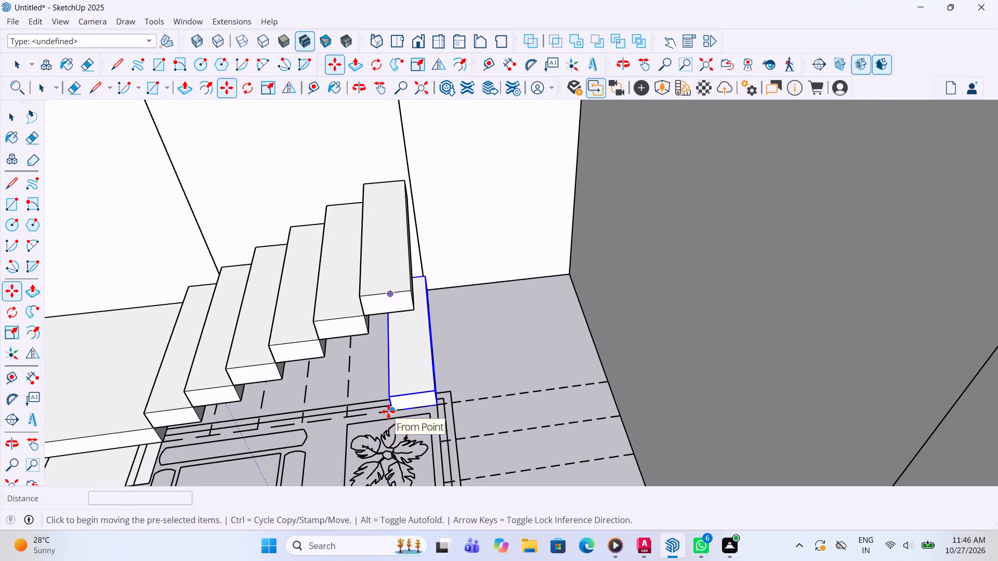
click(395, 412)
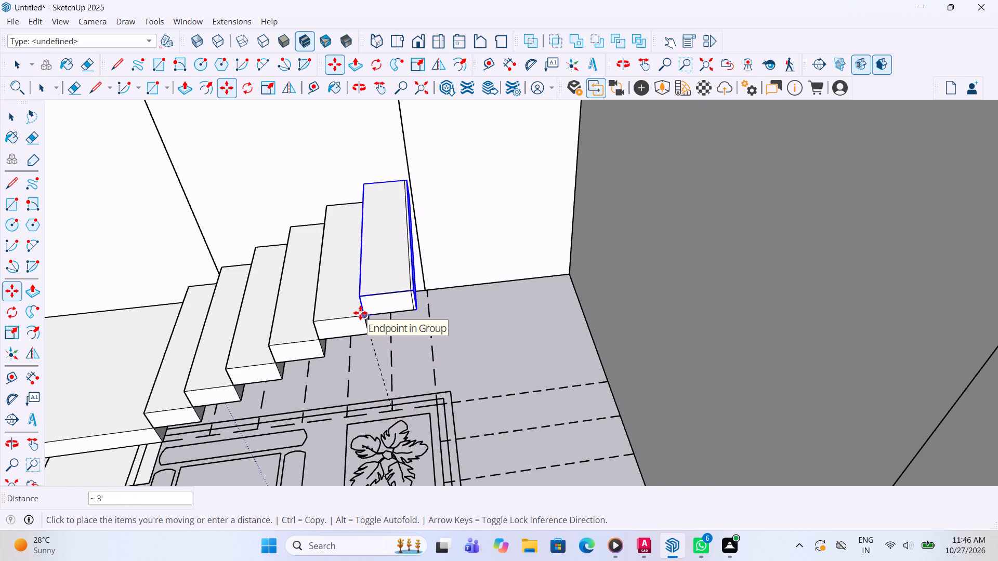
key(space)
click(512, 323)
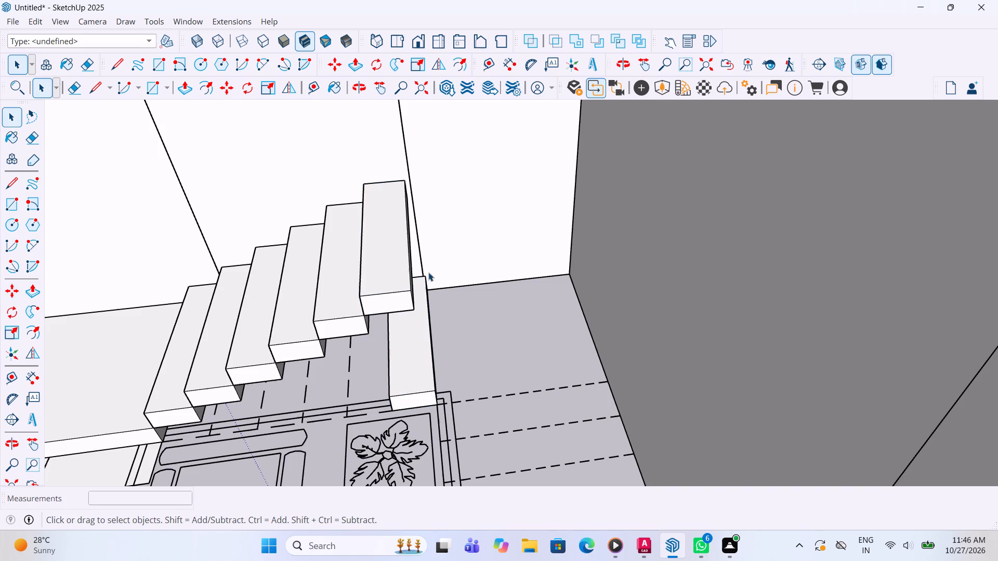
Delete the four intermediate treads of the first flight, between its lowest and highest treads.
scroll(424, 224, down, 4)
scroll(245, 324, up, 3)
click(302, 348)
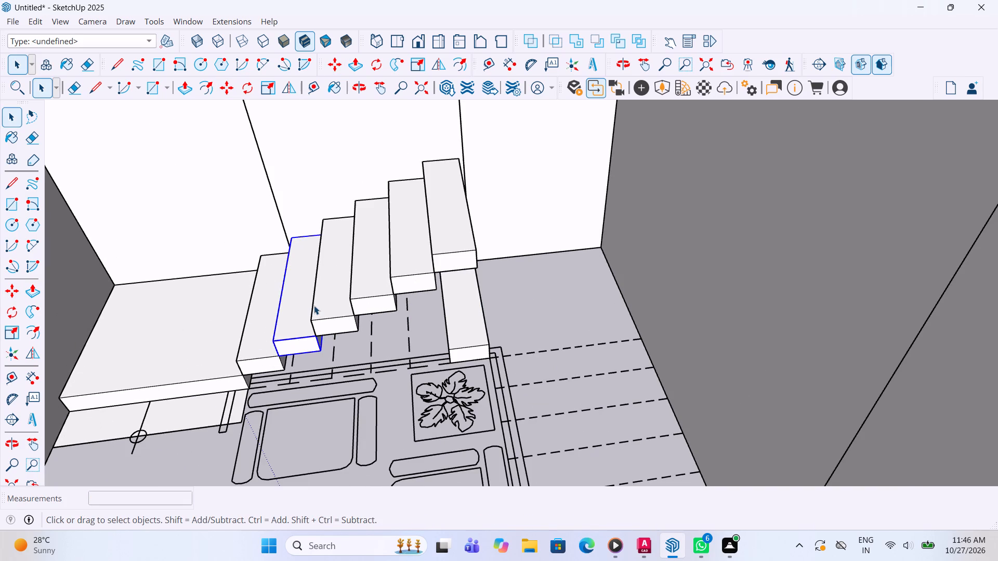
key(Delete)
click(327, 289)
key(Delete)
click(371, 264)
key(Delete)
click(412, 246)
key(Delete)
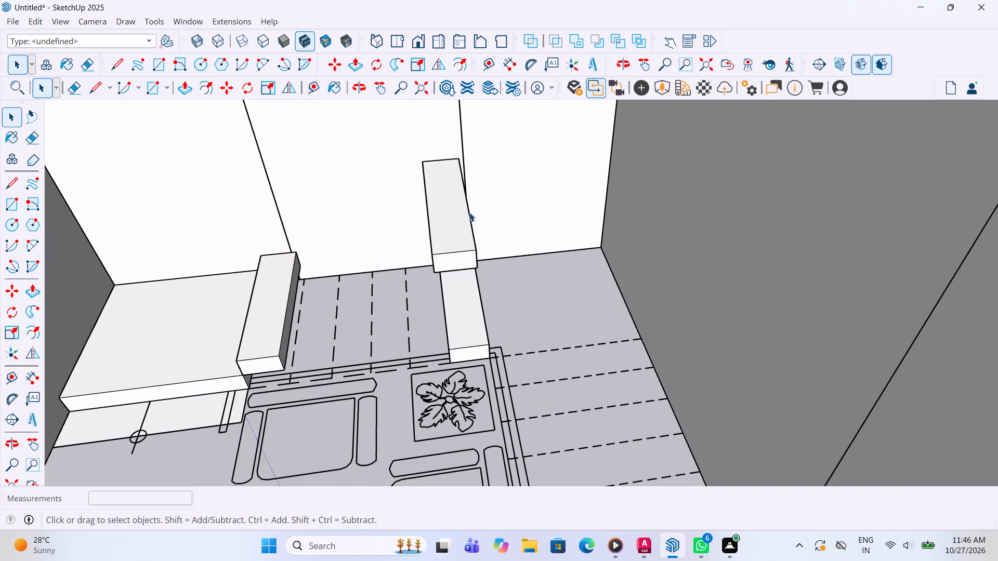
Delete the two remaining old raised treads of the first flight: the highest one and the lowest one beside the landing.
click(469, 212)
key(Delete)
scroll(331, 315, up, 2)
scroll(290, 344, up, 2)
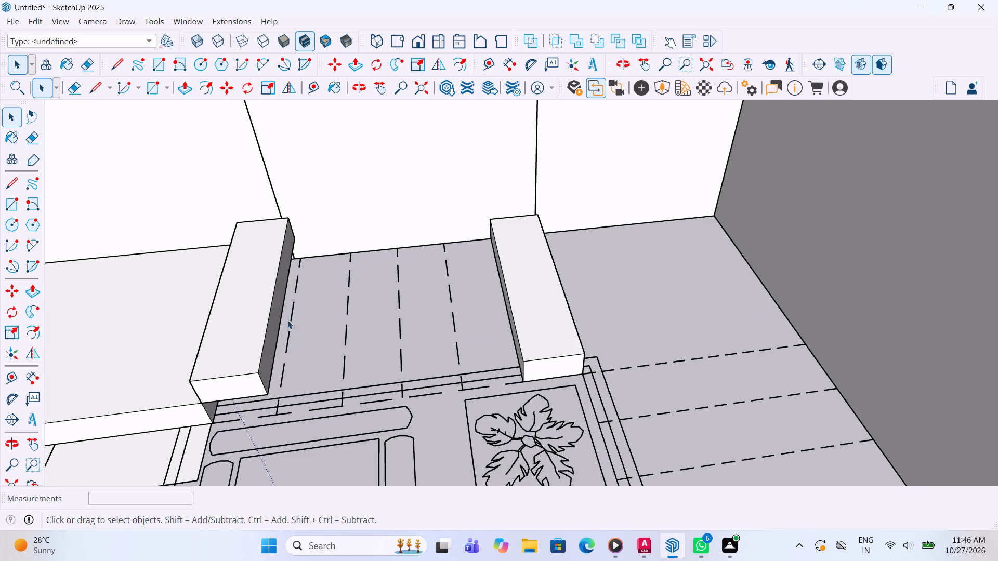
middle_drag(286, 303, 237, 221)
scroll(155, 307, up, 4)
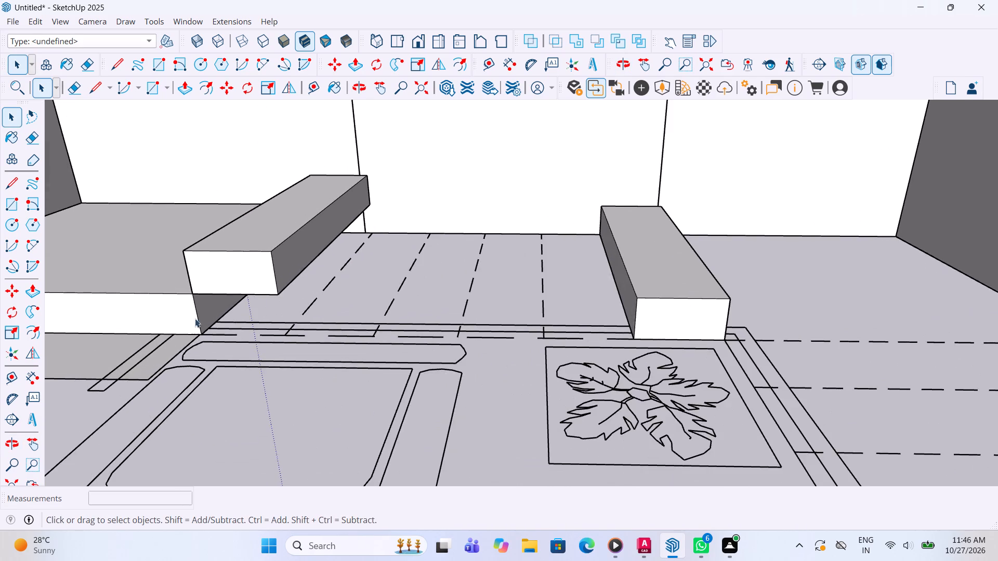
middle_drag(475, 364, 475, 422)
click(237, 303)
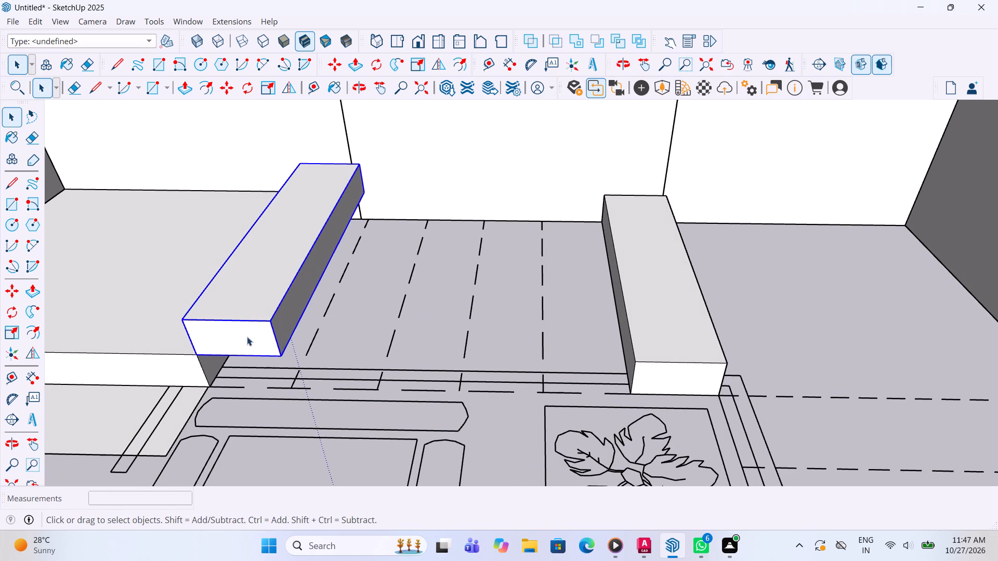
key(Delete)
Draw a rectangle of about 4' by 11 7/16" on the floor from the landing's front bottom corner to the first dashed line's wall end.
click(17, 211)
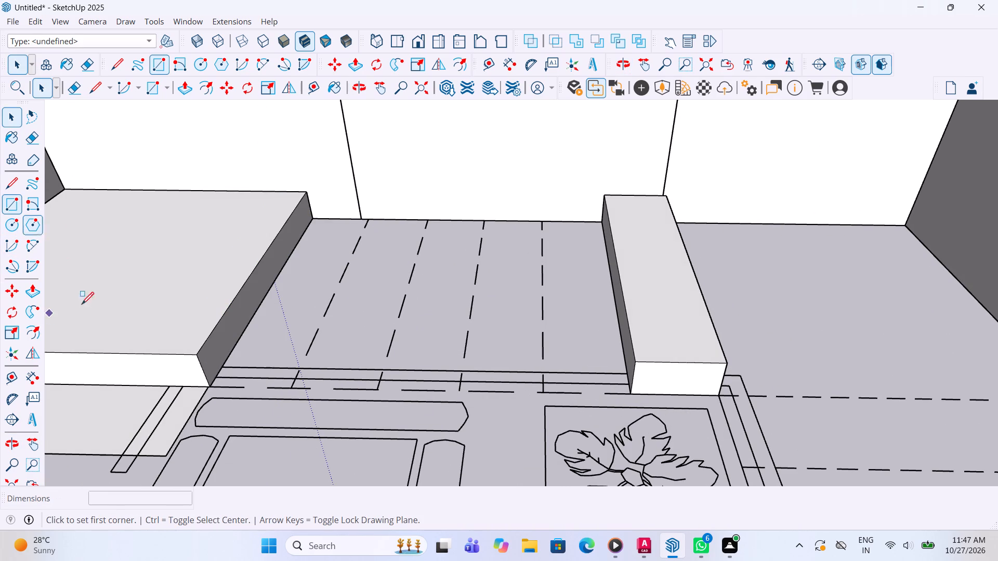
middle_drag(253, 351, 274, 401)
click(234, 447)
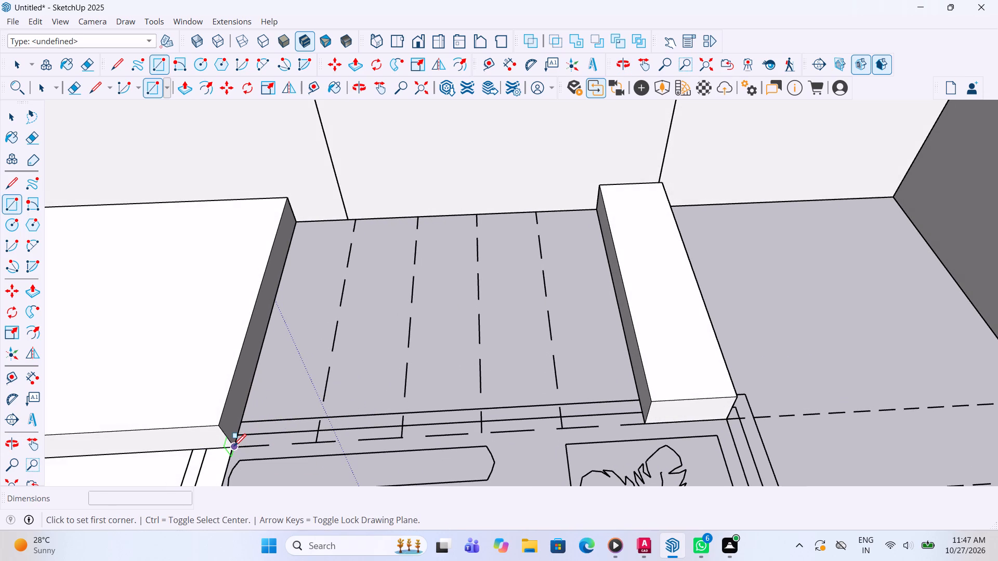
click(355, 217)
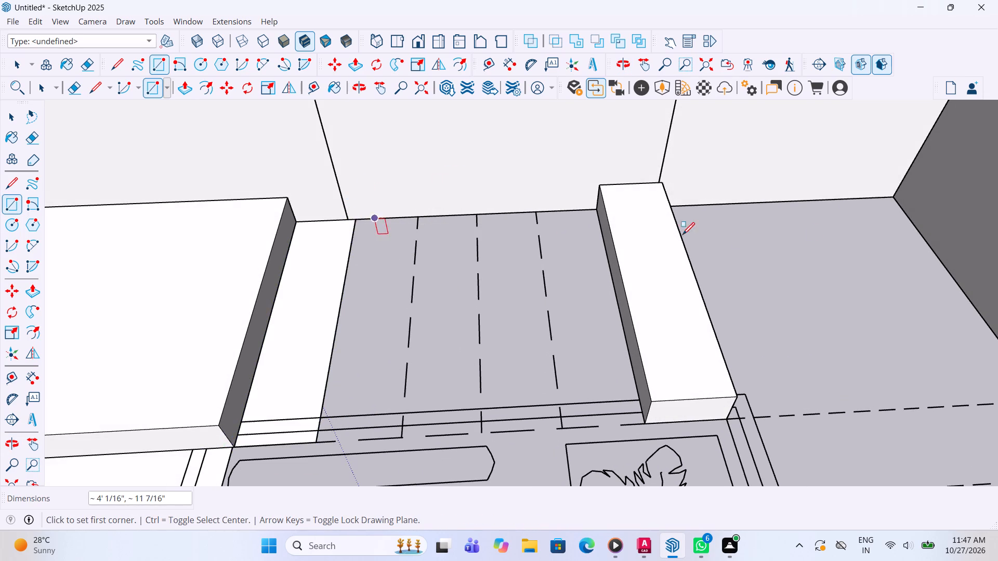
scroll(812, 247, down, 4)
key(space)
click(764, 279)
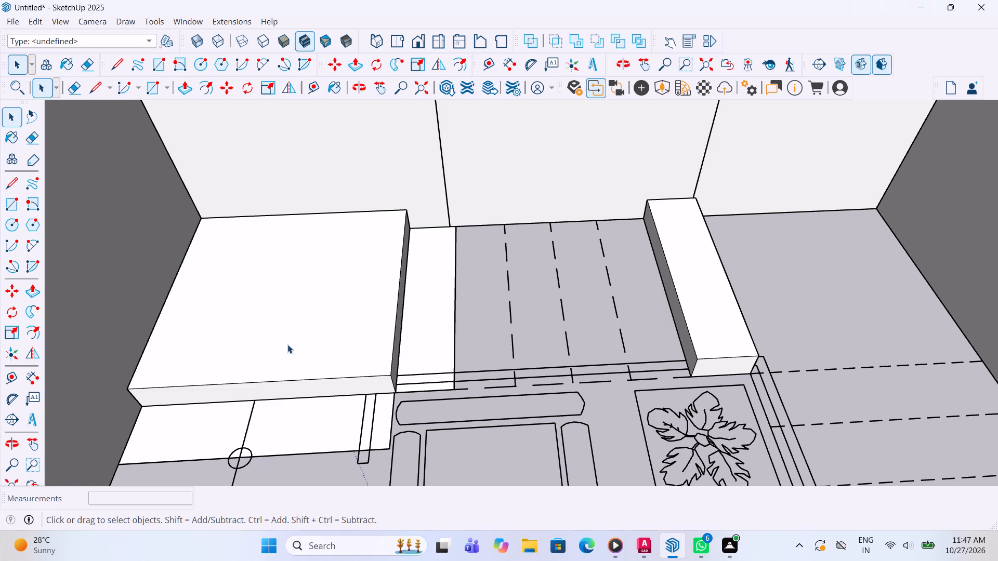
Check the tread spacing along the flight's front edge, from the landing corner past each dashed line to the floor tread.
click(25, 373)
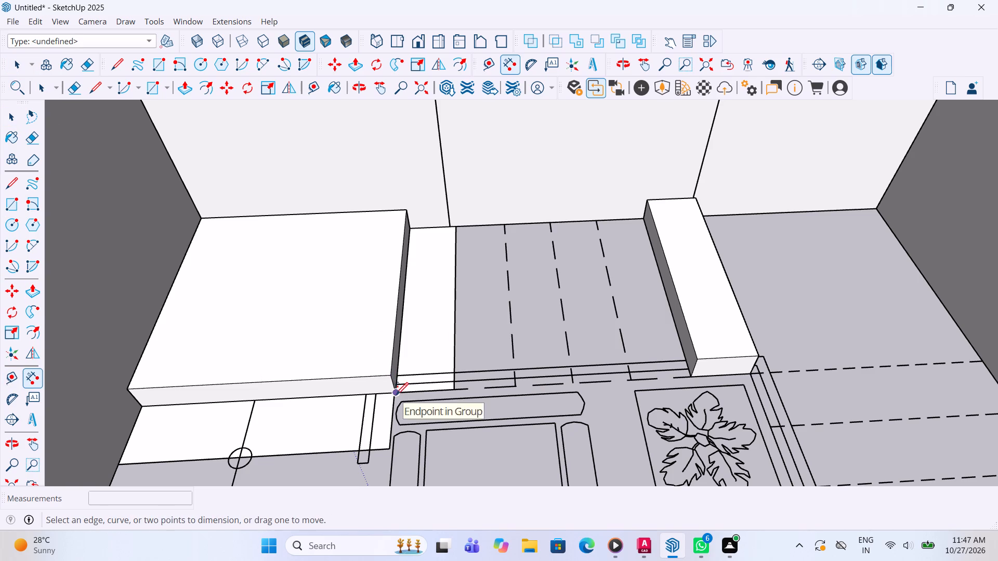
click(396, 396)
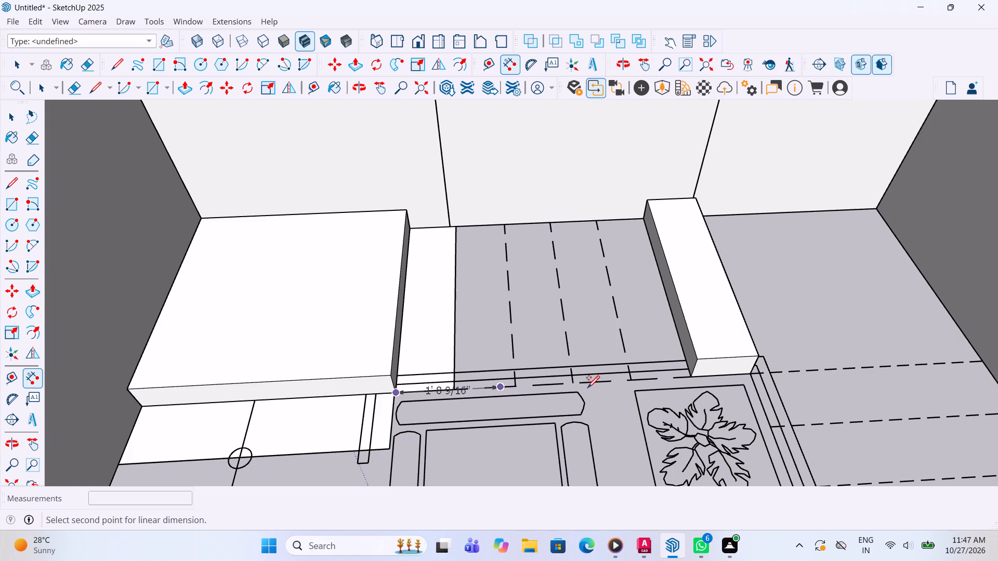
click(24, 375)
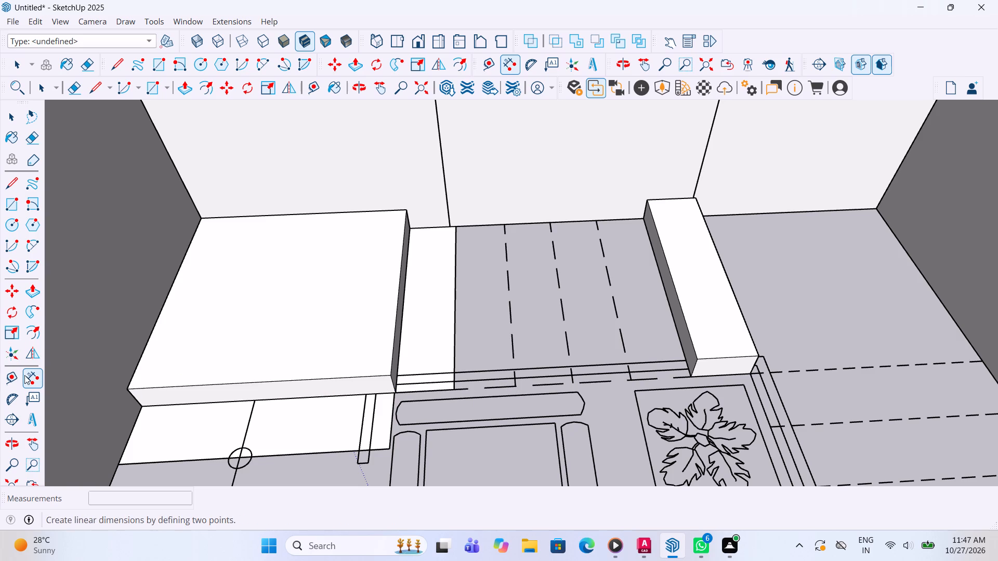
click(453, 390)
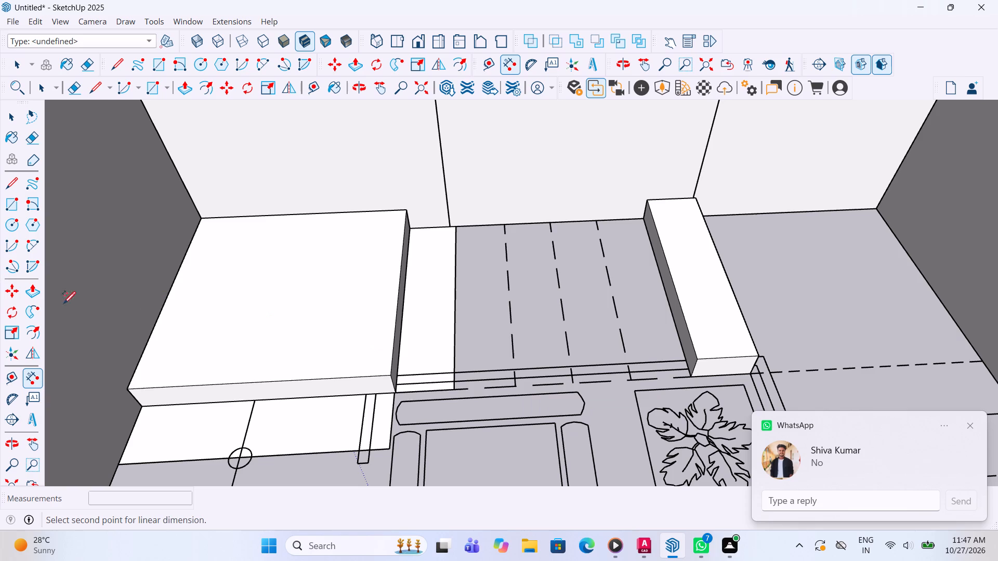
click(28, 373)
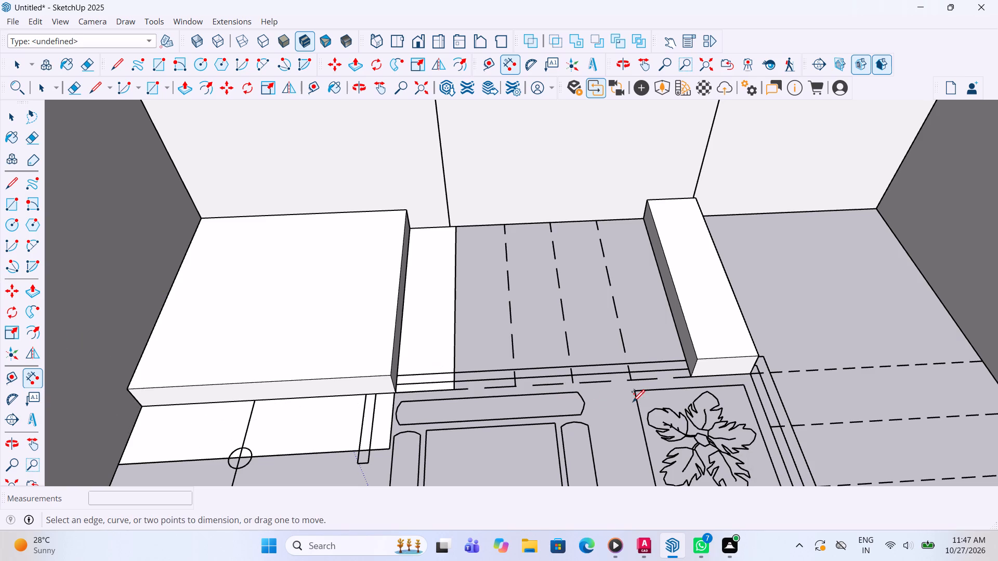
click(517, 384)
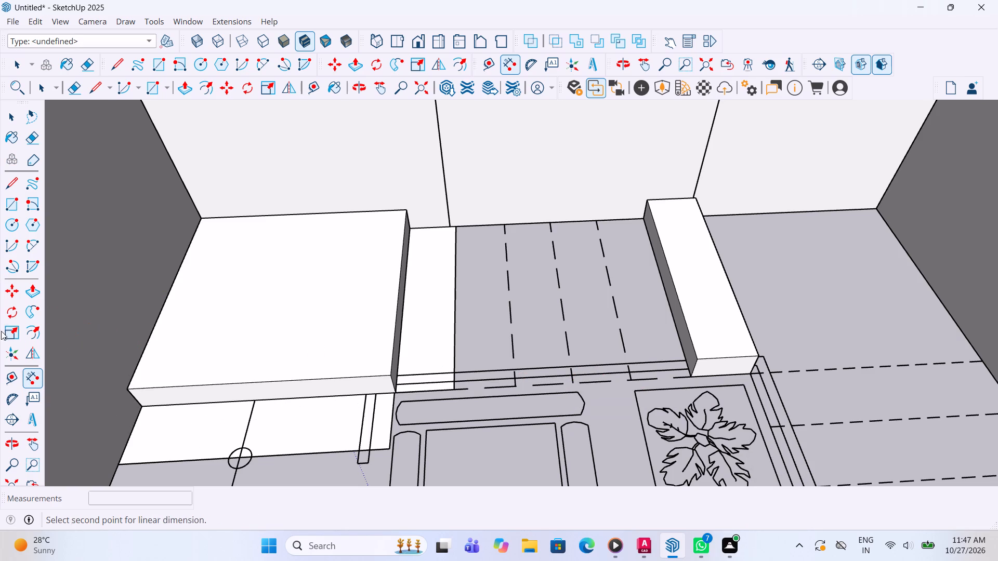
click(33, 380)
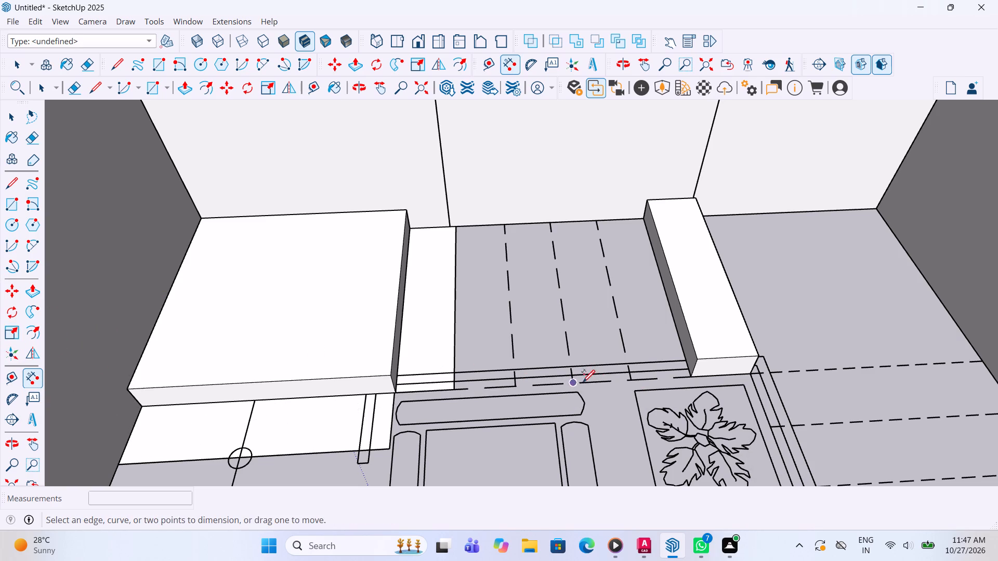
click(574, 388)
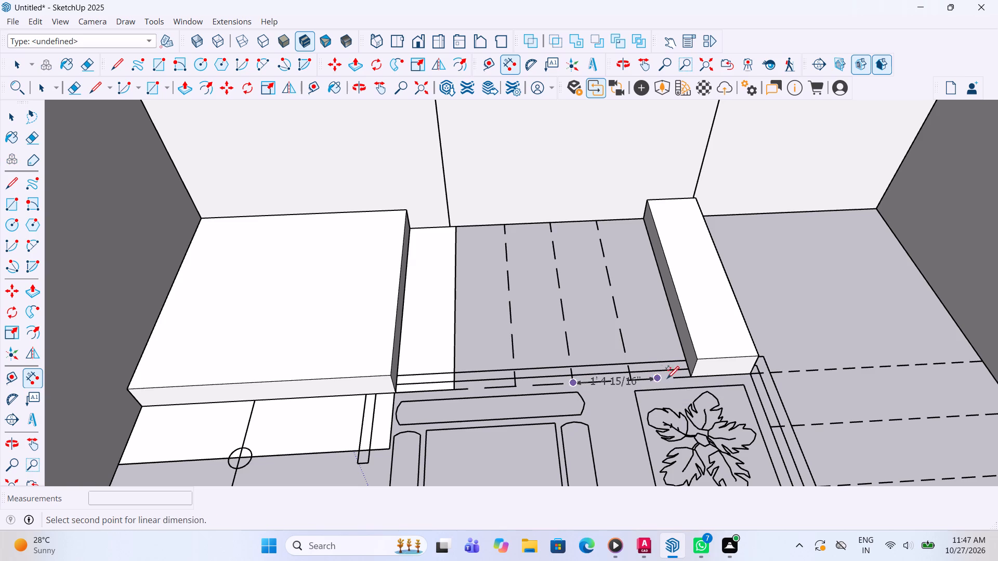
click(32, 369)
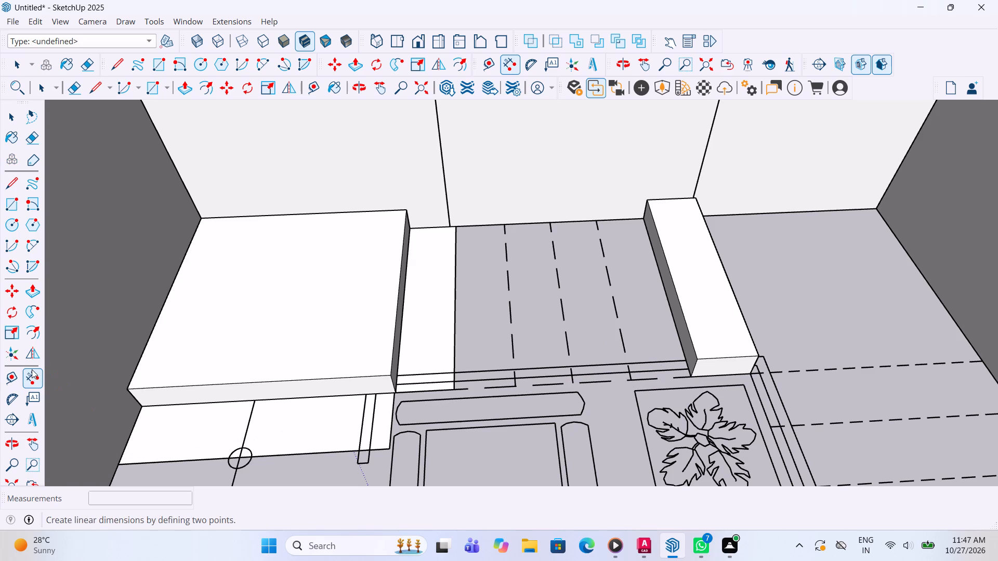
click(633, 376)
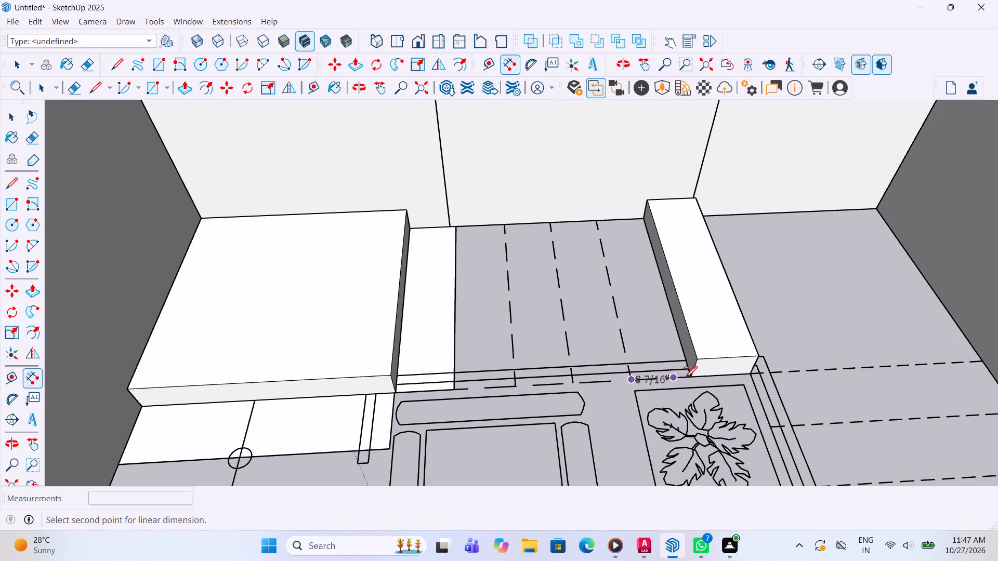
scroll(614, 342, down, 10)
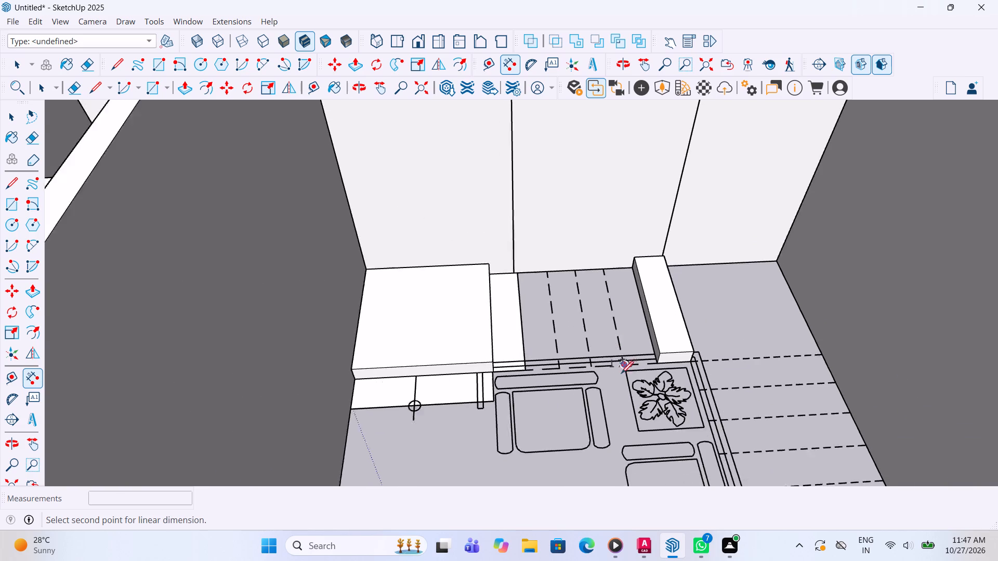
key(space)
click(718, 298)
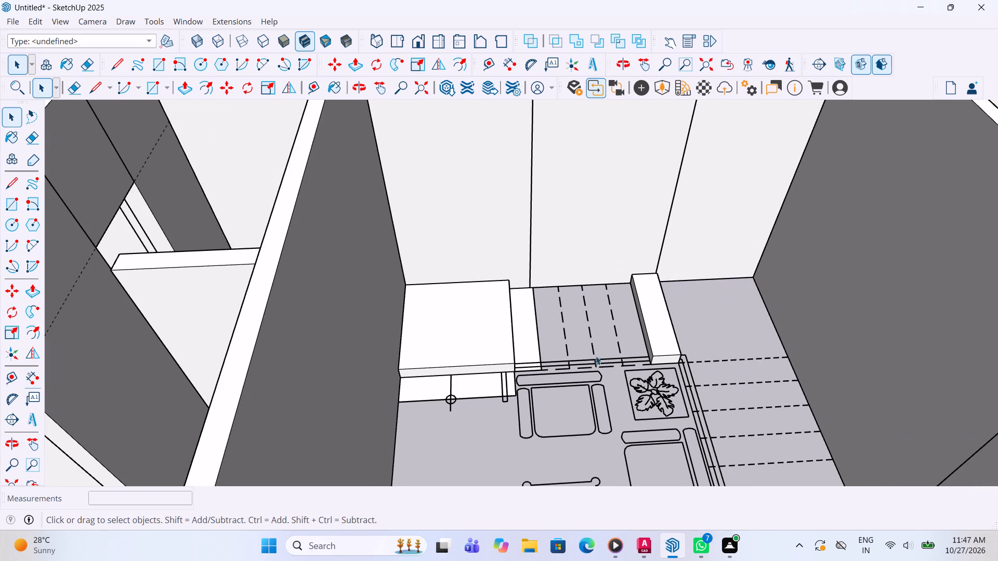
Measure the width of the new rectangle beside the landing along its front edge.
scroll(550, 362, down, 3)
middle_drag(604, 356, 562, 355)
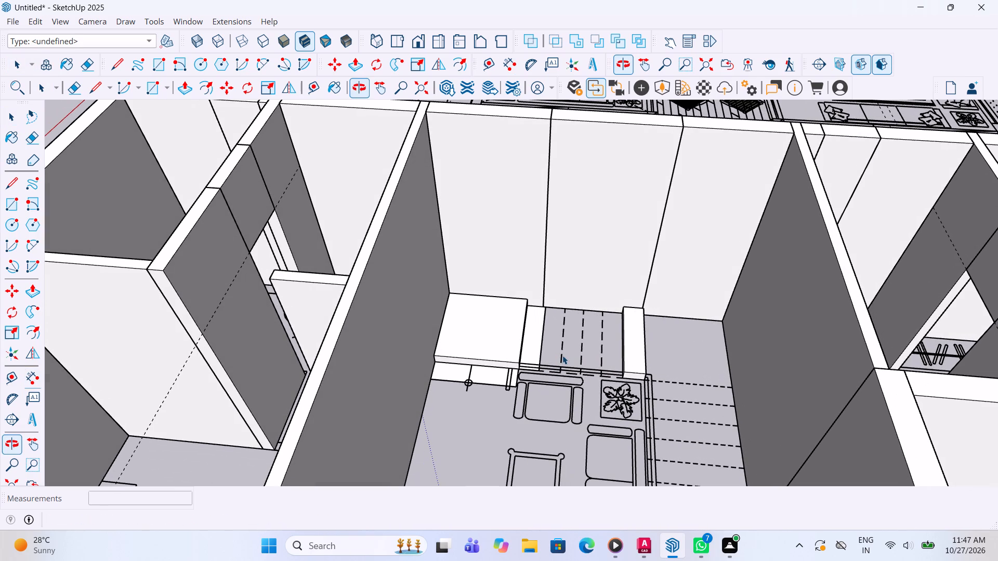
scroll(514, 364, up, 3)
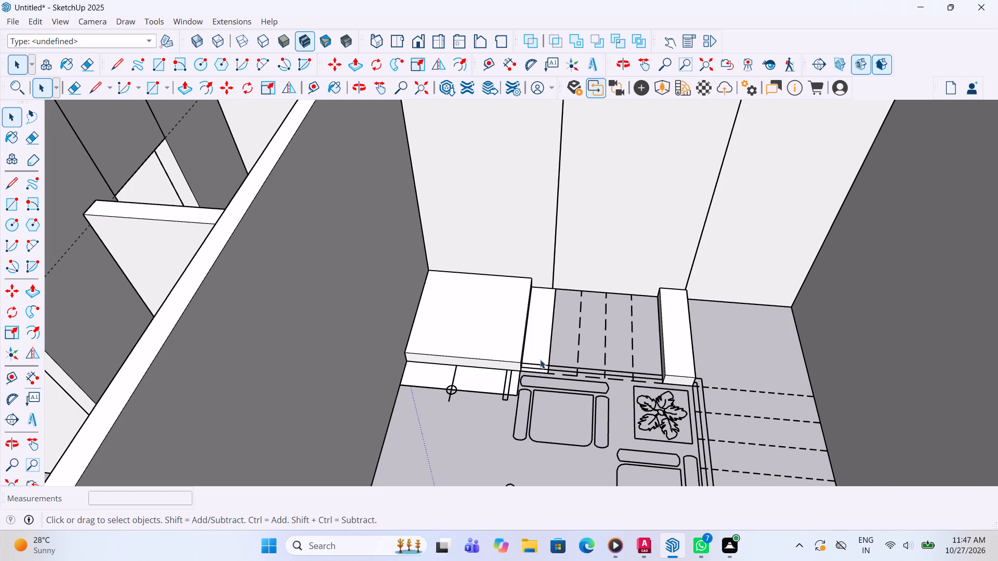
scroll(540, 359, up, 4)
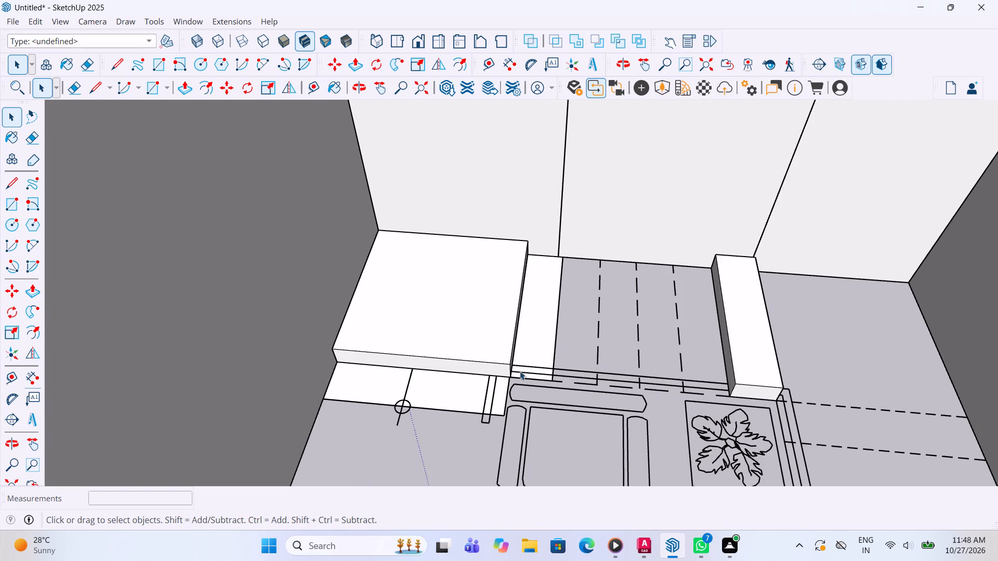
scroll(445, 437, down, 3)
scroll(697, 333, up, 4)
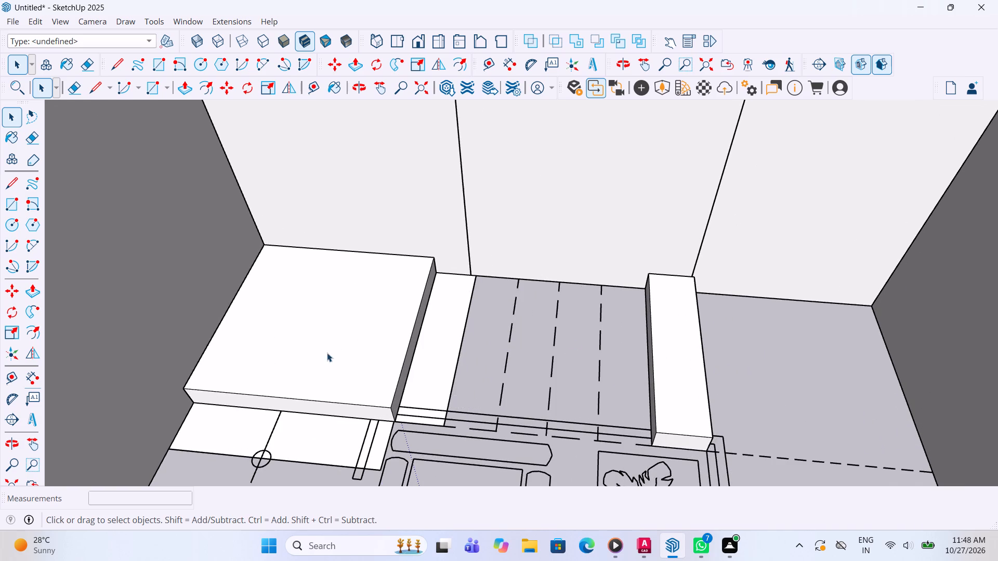
click(37, 370)
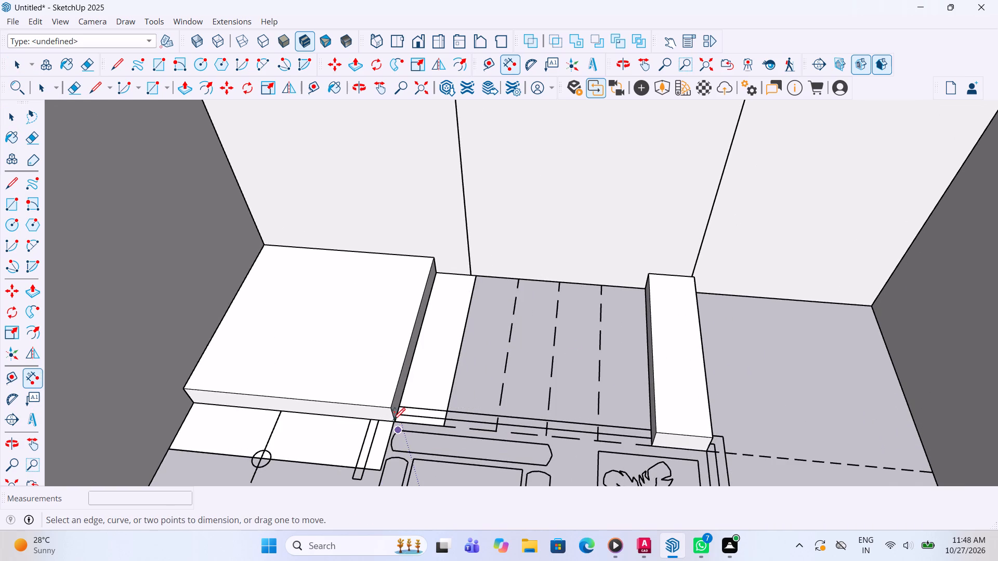
scroll(391, 419, up, 8)
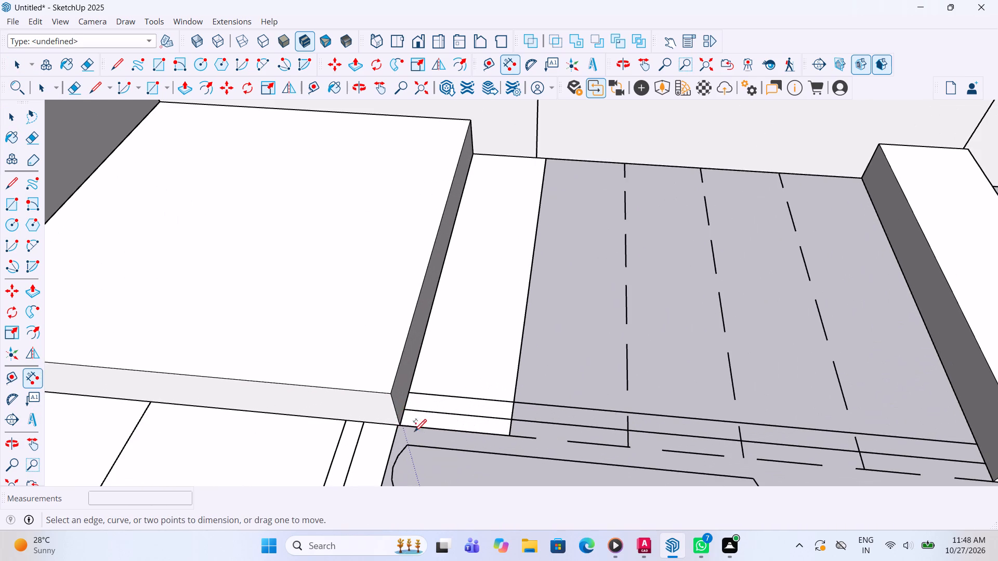
click(398, 420)
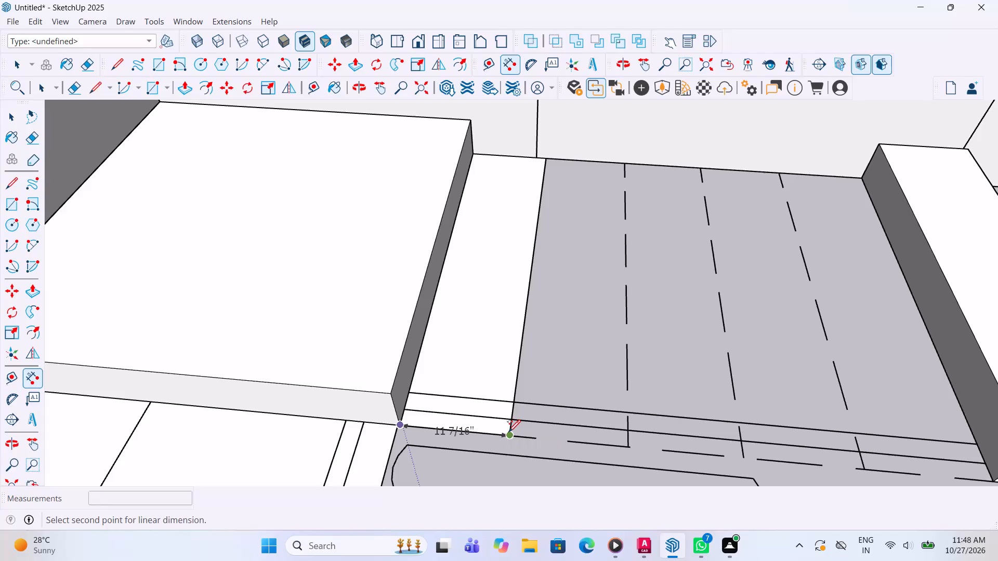
key(space)
Measure the depth of the white floor strip in front of the landing, up to the landing's corner.
scroll(416, 417, down, 5)
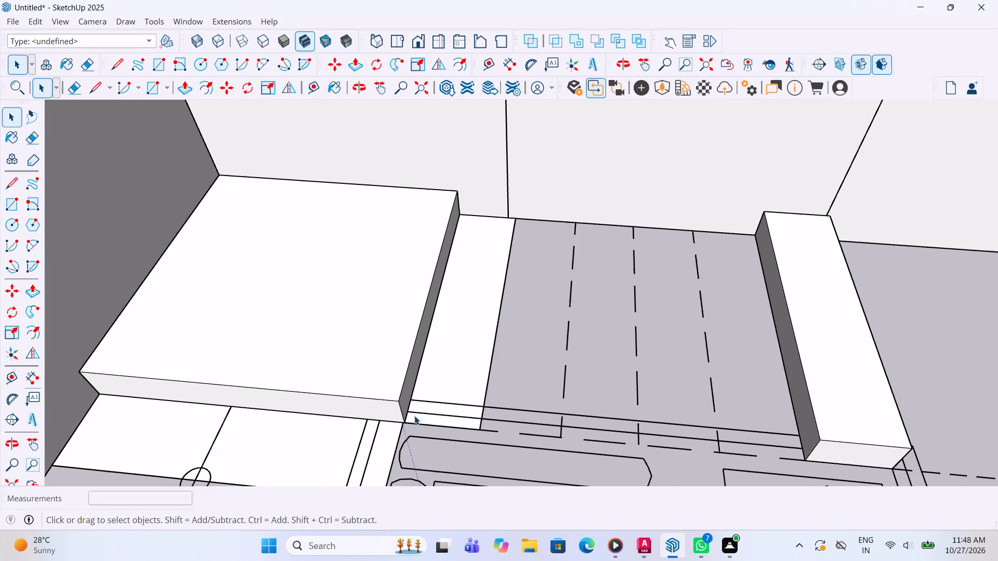
scroll(412, 411, down, 5)
scroll(474, 411, up, 4)
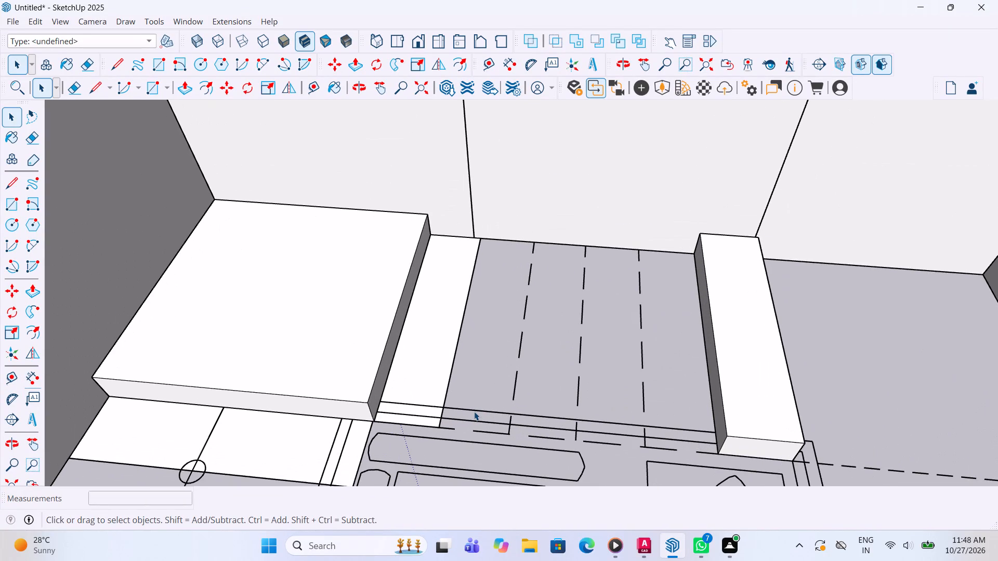
scroll(362, 411, down, 3)
scroll(352, 480, up, 3)
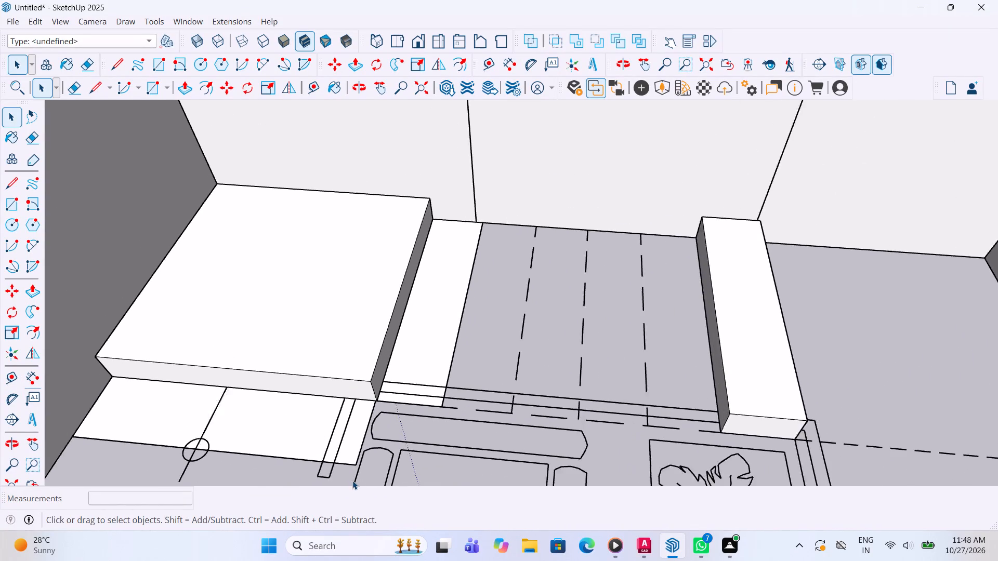
scroll(352, 480, up, 1)
click(35, 376)
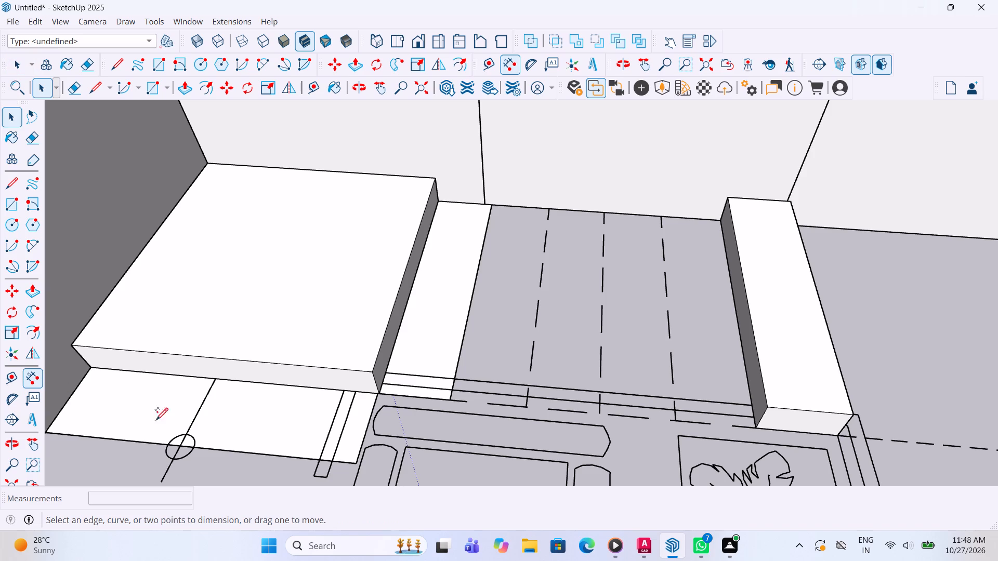
click(354, 463)
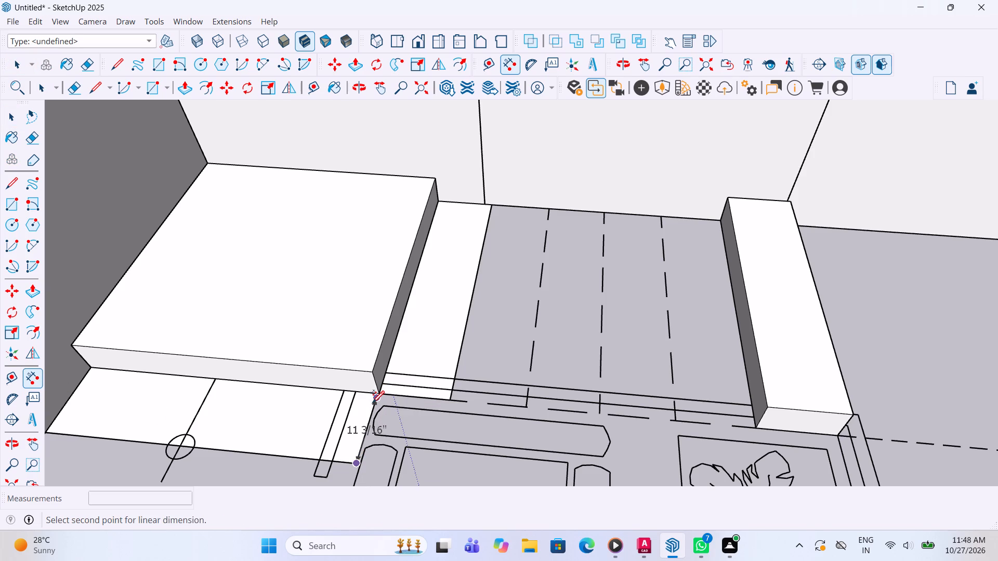
key(space)
click(453, 416)
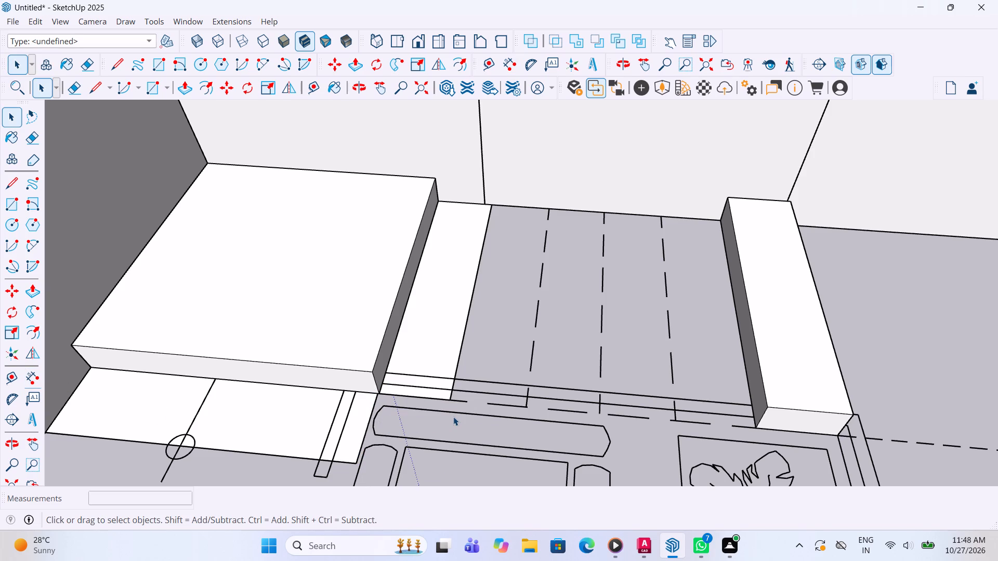
Draw four adjoining rectangles about 4' long on the floor, following the dashed lines from the first strip to the end tread.
scroll(459, 403, down, 4)
scroll(453, 374, up, 2)
middle_drag(453, 374, 473, 390)
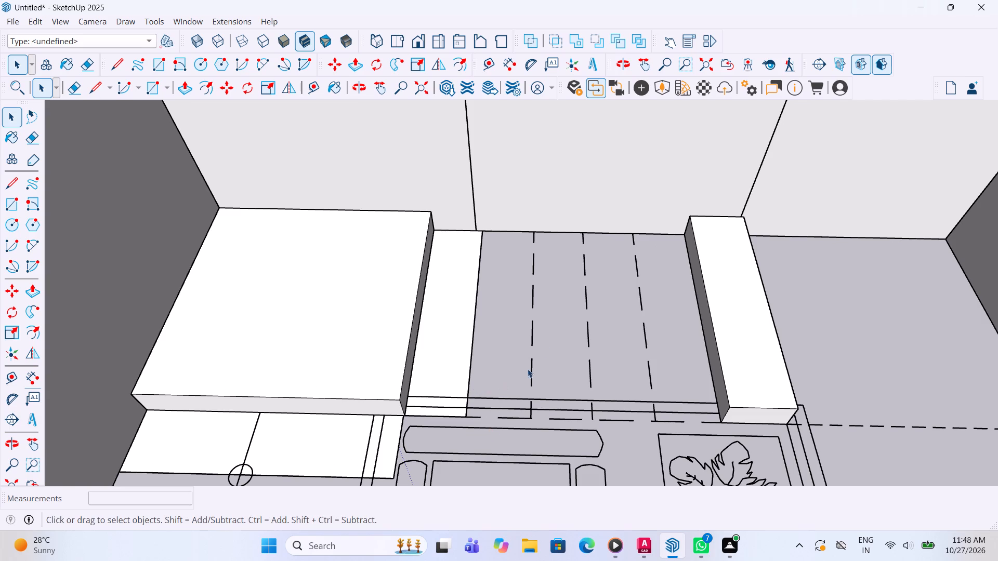
click(8, 206)
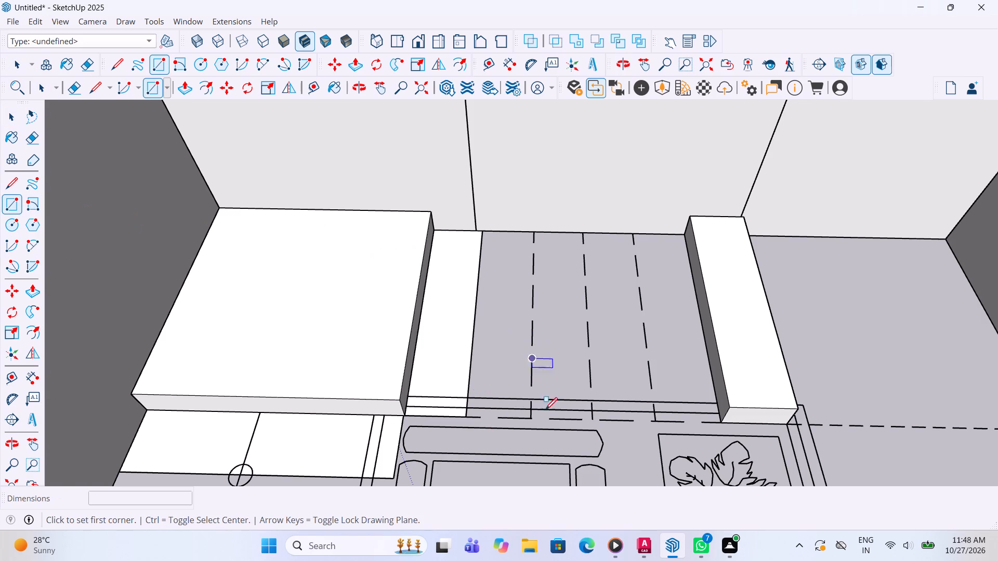
drag(467, 421, 468, 416)
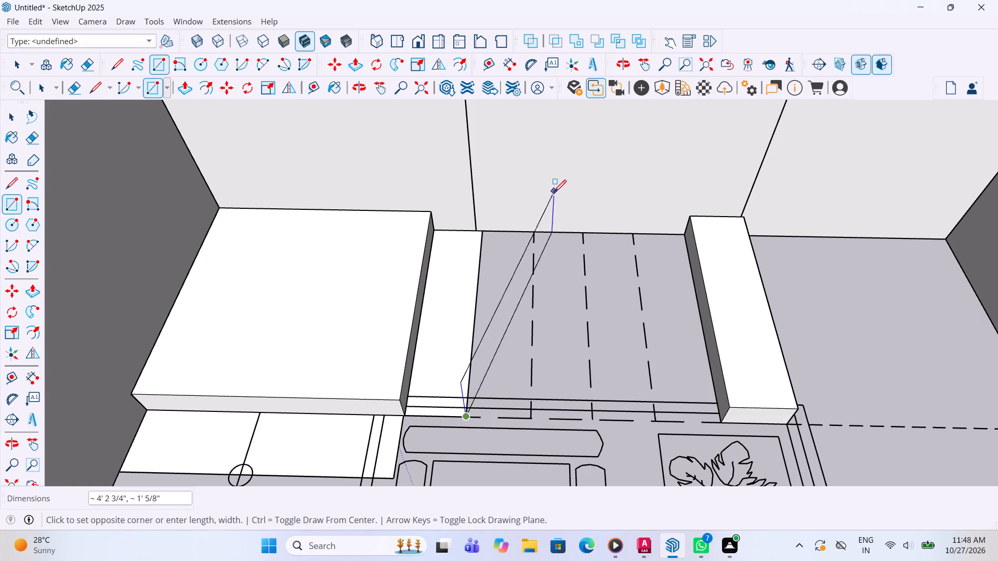
click(533, 234)
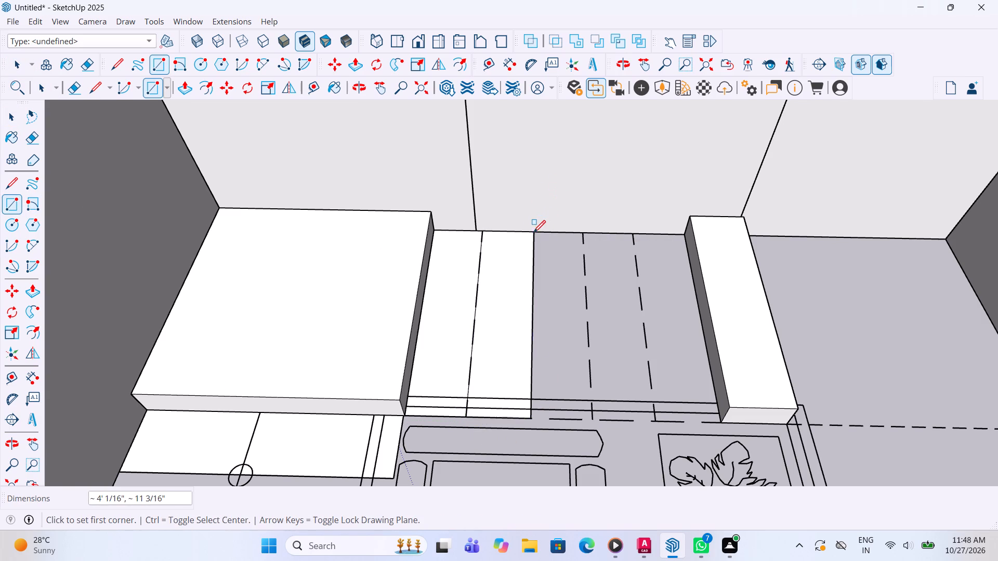
click(534, 421)
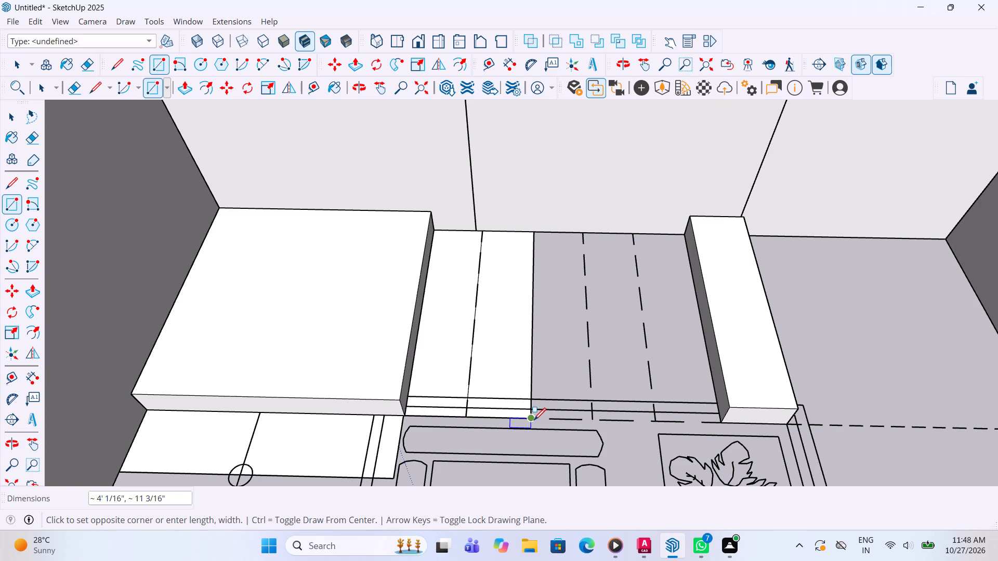
click(584, 235)
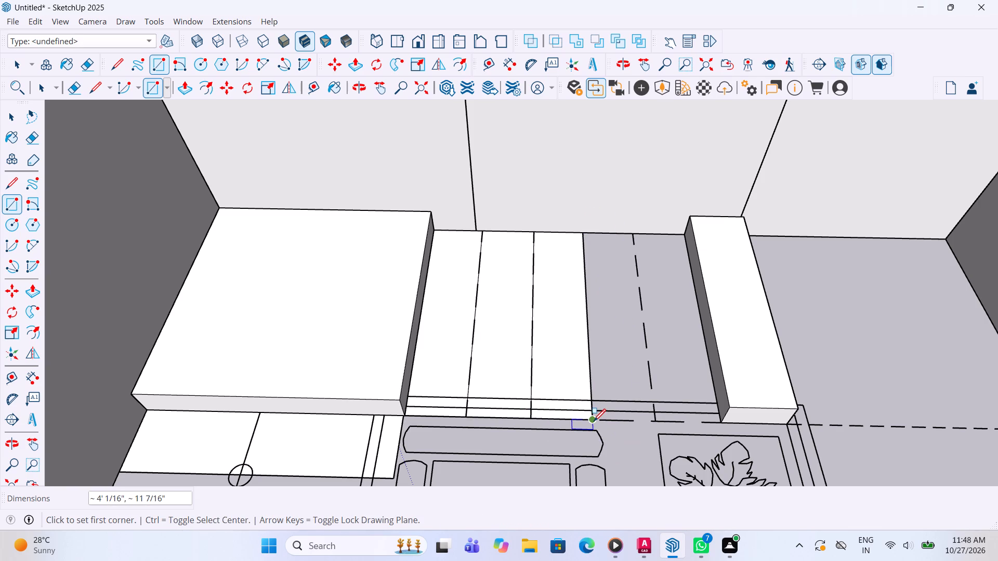
click(594, 422)
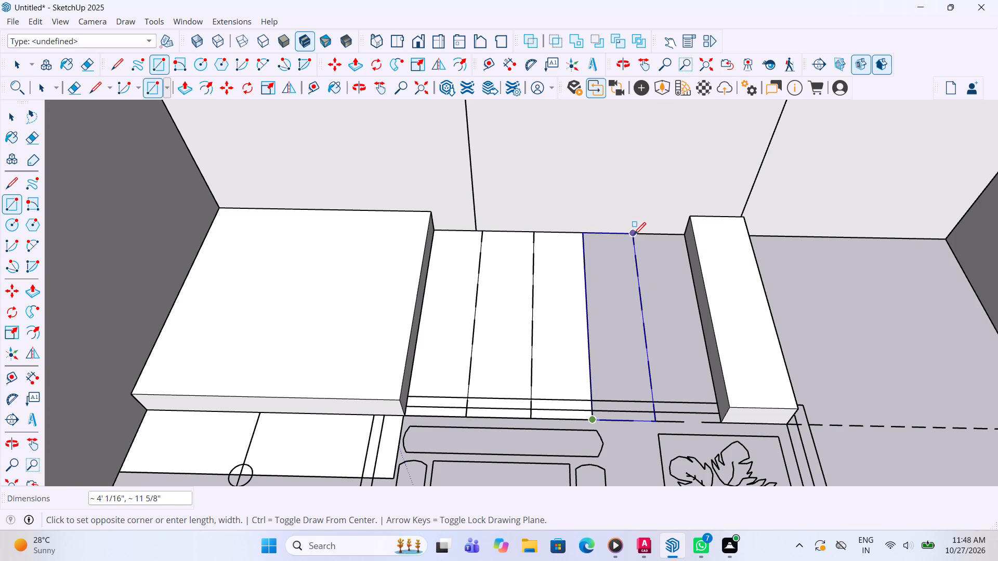
click(634, 236)
click(651, 420)
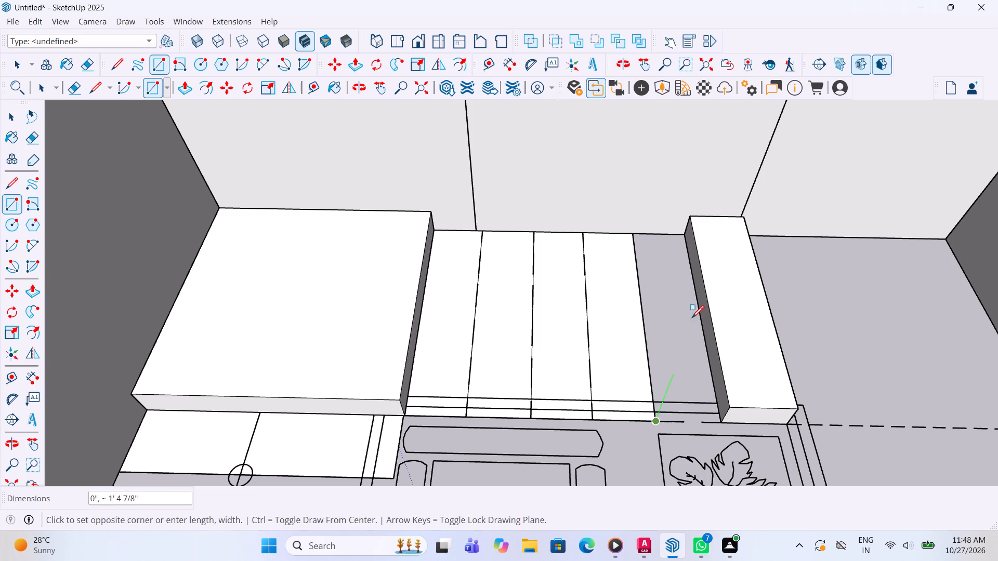
click(682, 237)
scroll(518, 347, down, 3)
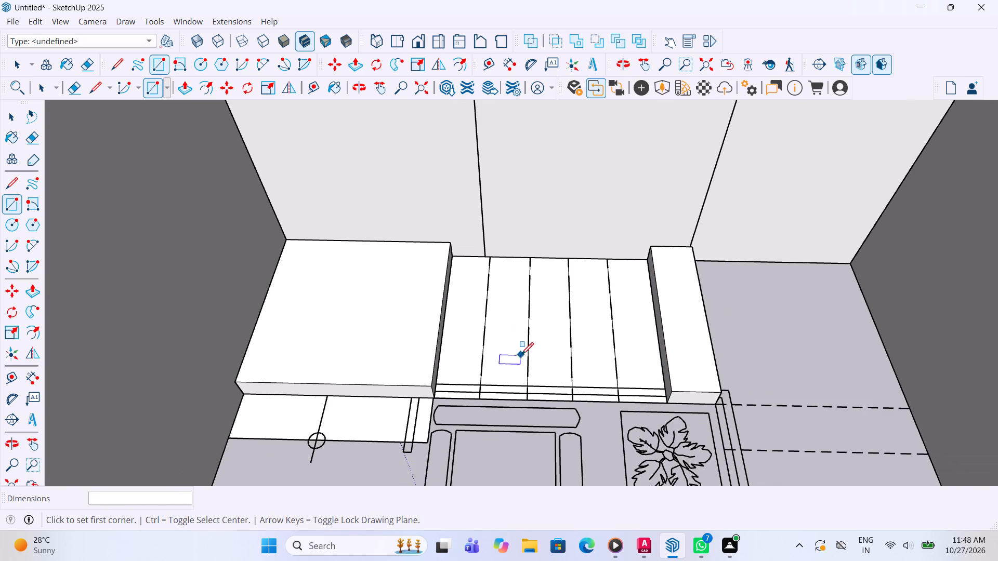
Make the strip beside the landing a group and extrude its face up 6".
key(space)
click(472, 339)
right_click(472, 339)
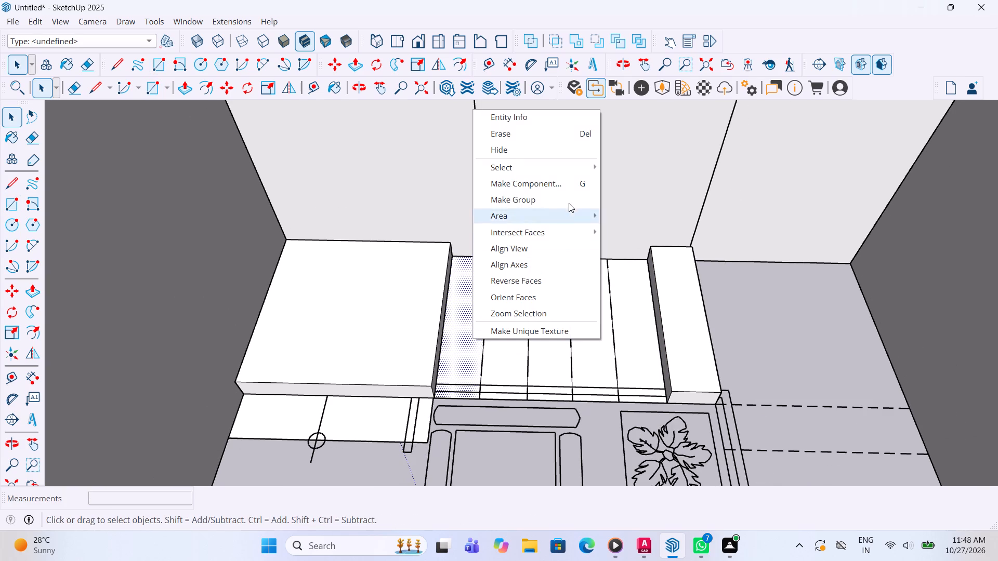
click(569, 194)
scroll(434, 365, up, 2)
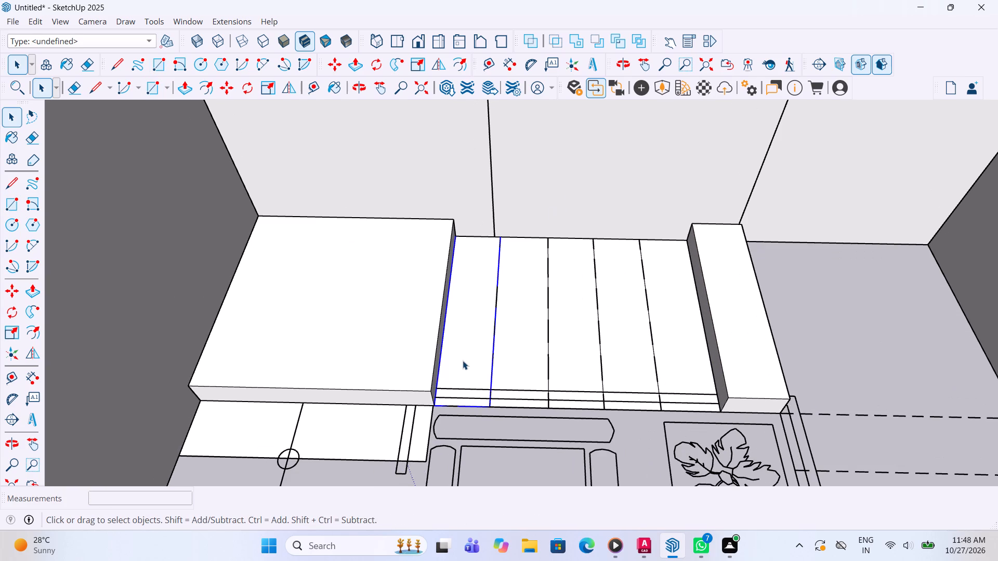
double_click(463, 360)
key(p)
click(466, 360)
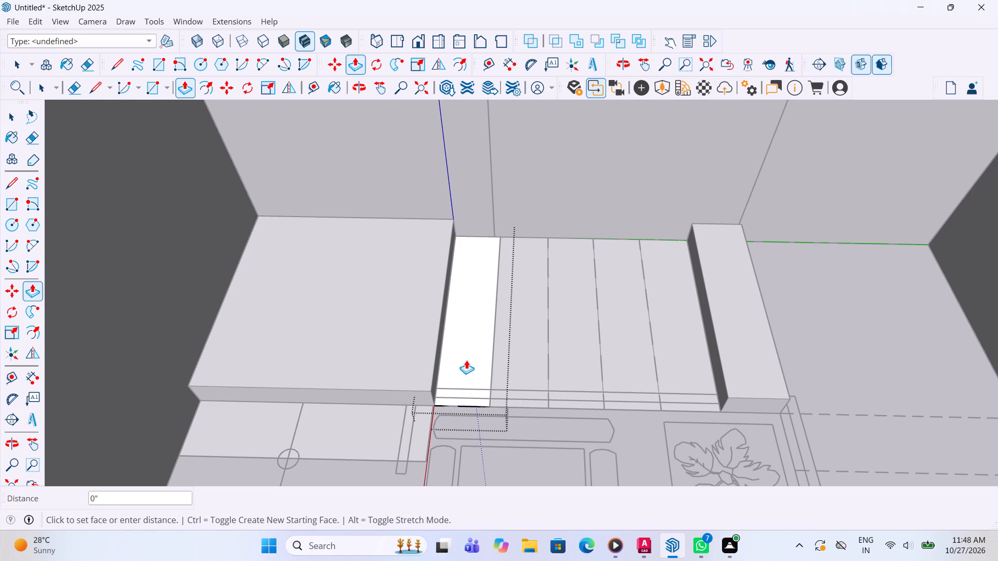
text(6")
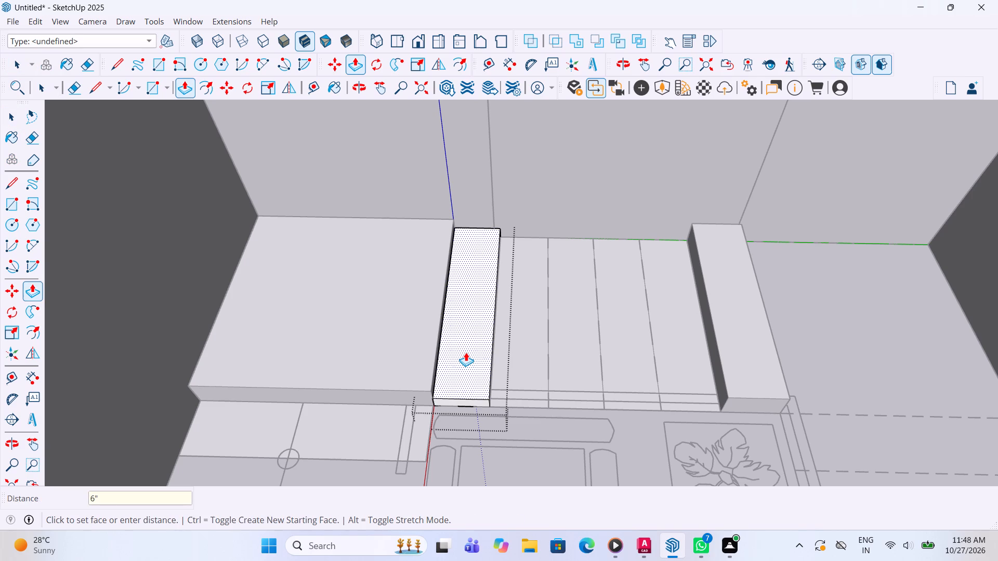
key(Return)
key(space)
click(804, 302)
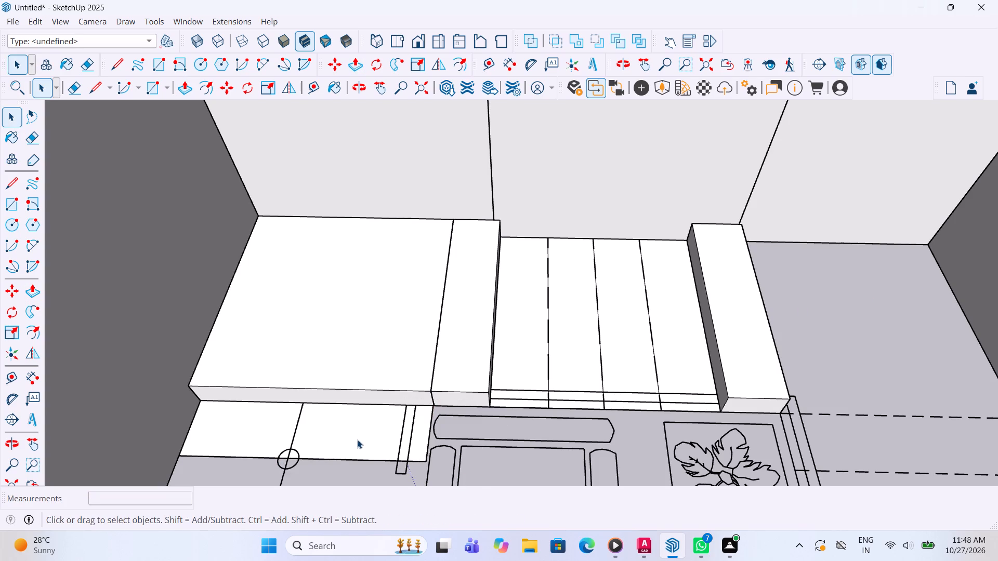
Move the tread group beside the landing straight up 6", from its bottom front corner to its top corner.
click(462, 368)
key(m)
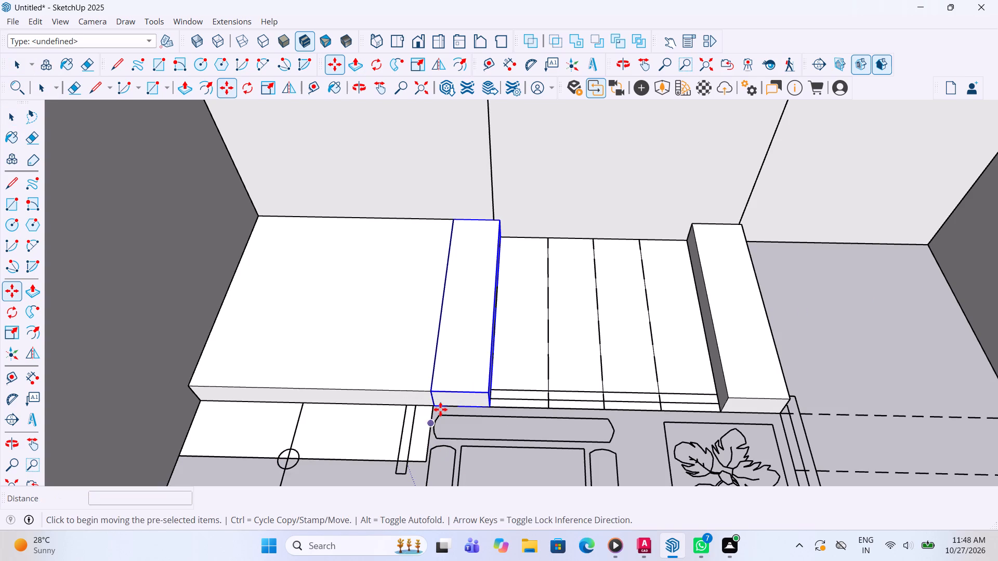
click(440, 408)
click(434, 388)
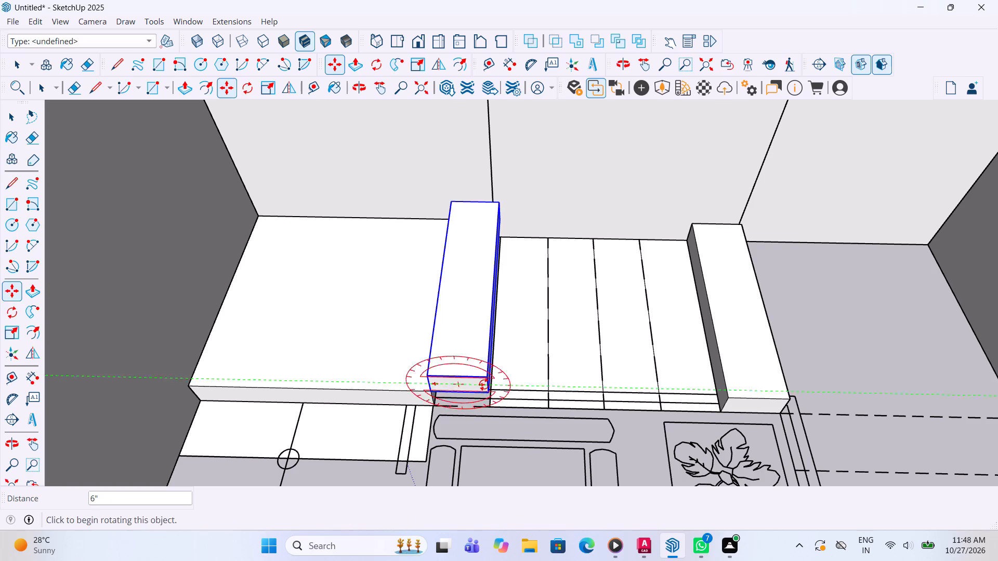
scroll(489, 396, down, 3)
key(space)
click(812, 343)
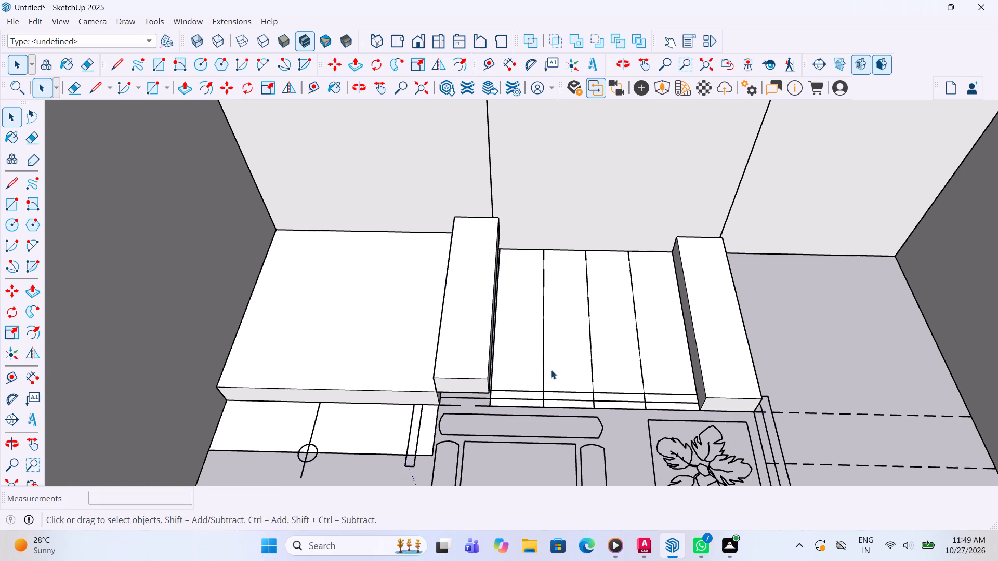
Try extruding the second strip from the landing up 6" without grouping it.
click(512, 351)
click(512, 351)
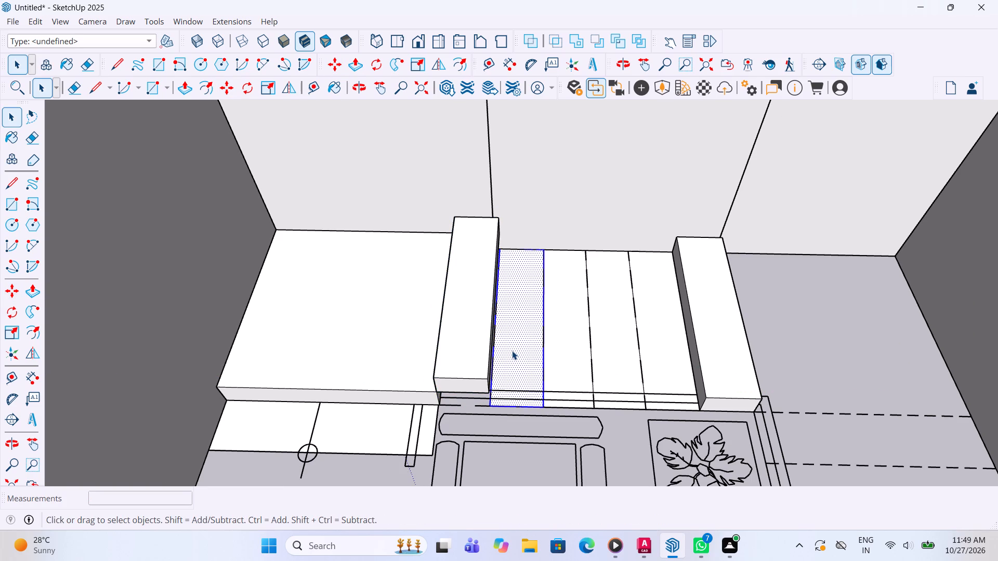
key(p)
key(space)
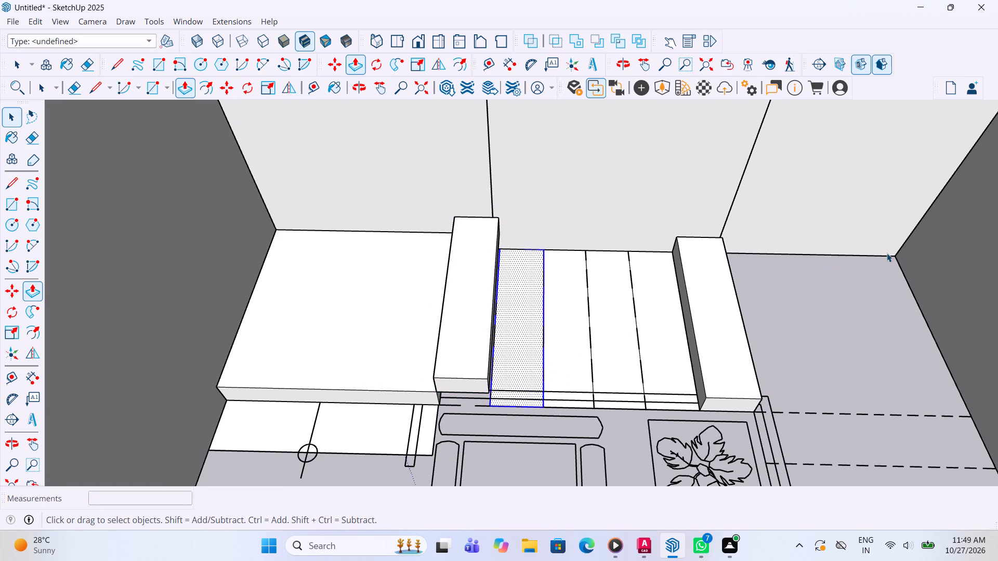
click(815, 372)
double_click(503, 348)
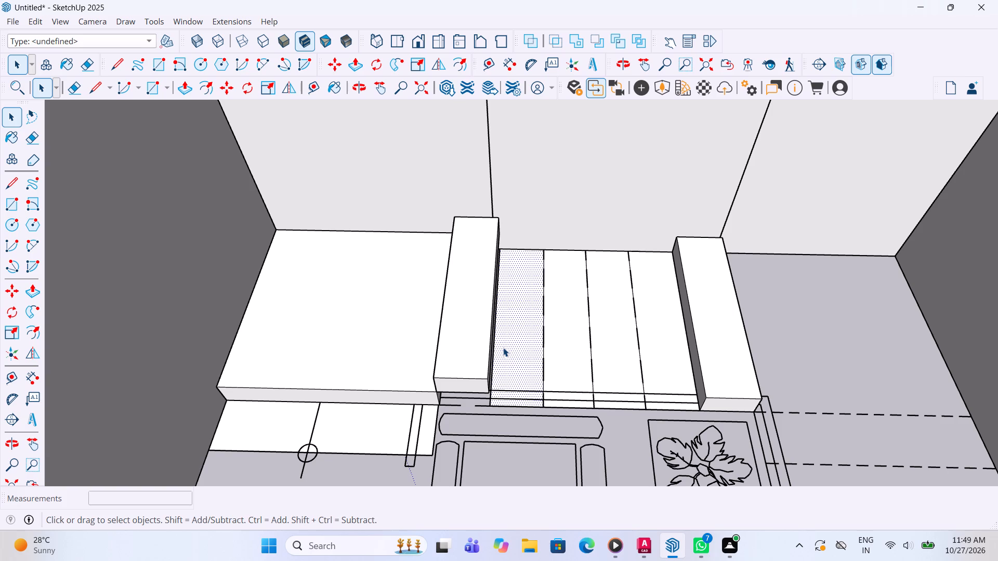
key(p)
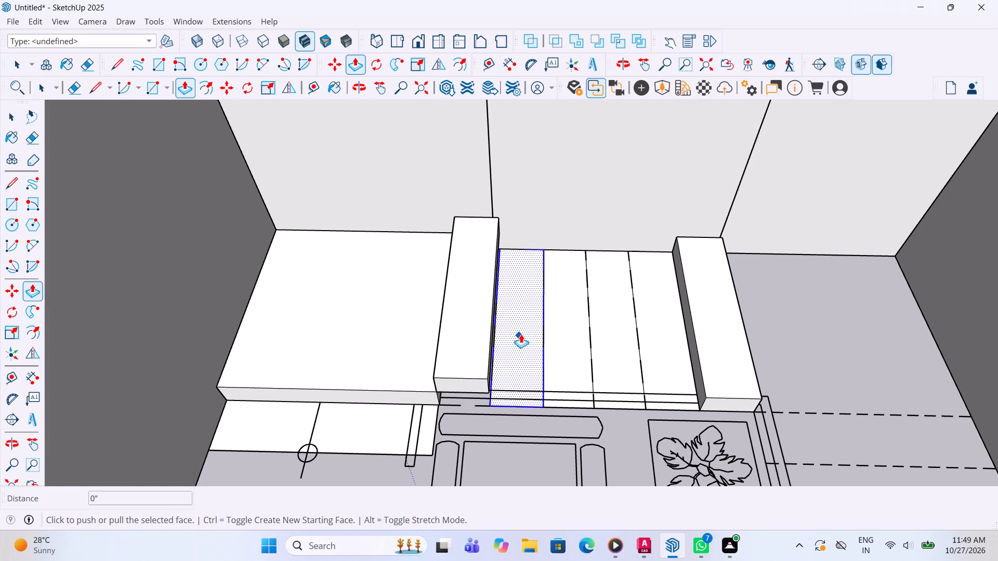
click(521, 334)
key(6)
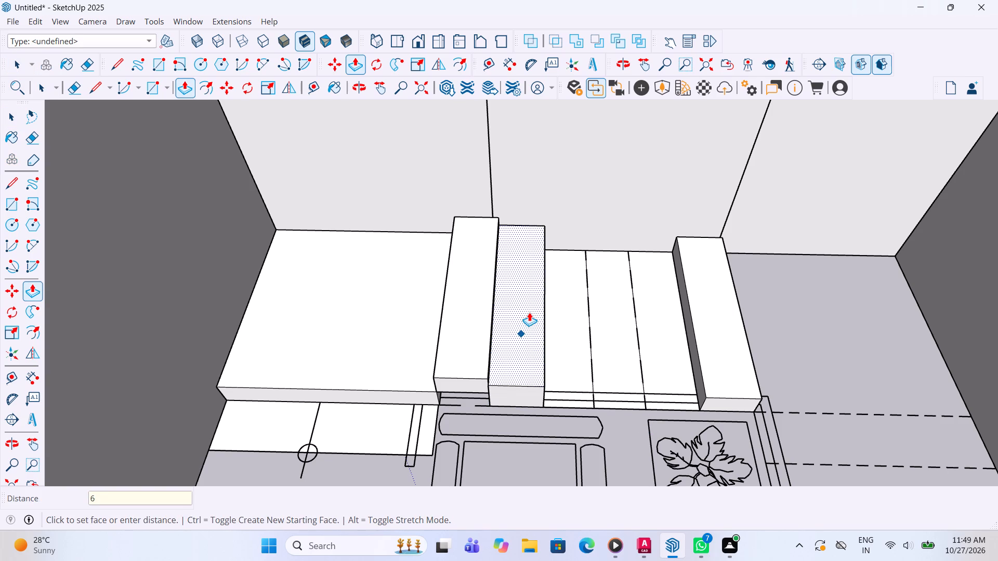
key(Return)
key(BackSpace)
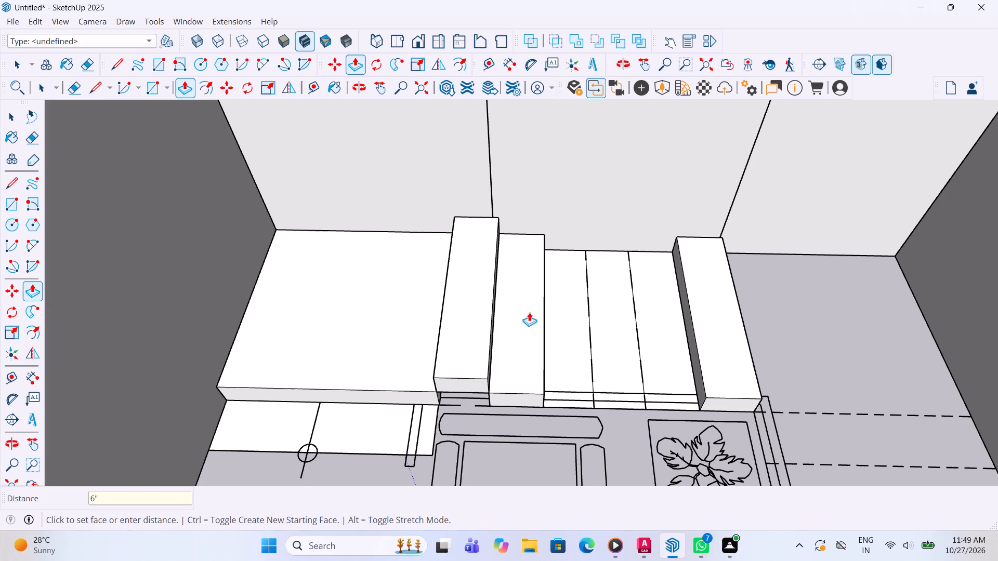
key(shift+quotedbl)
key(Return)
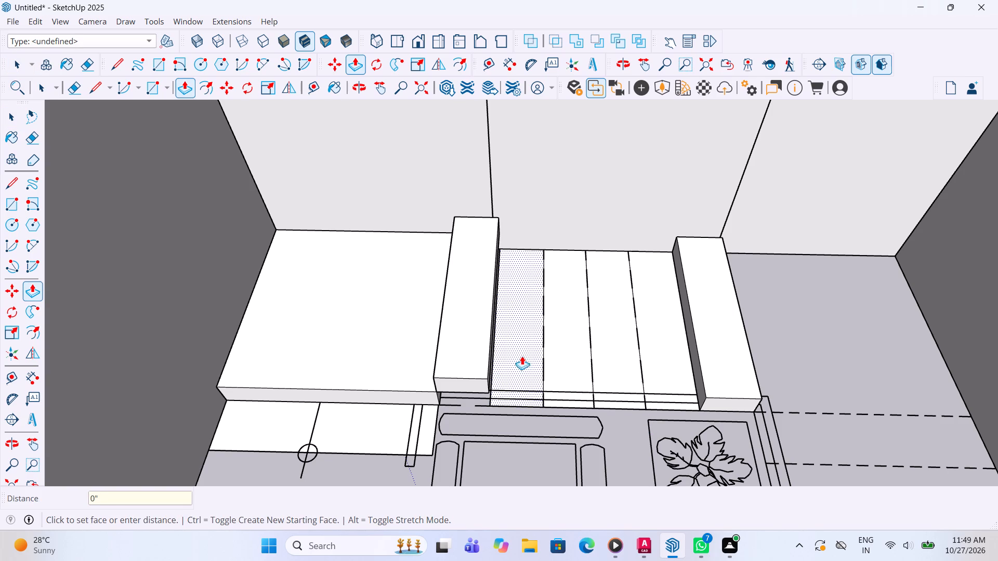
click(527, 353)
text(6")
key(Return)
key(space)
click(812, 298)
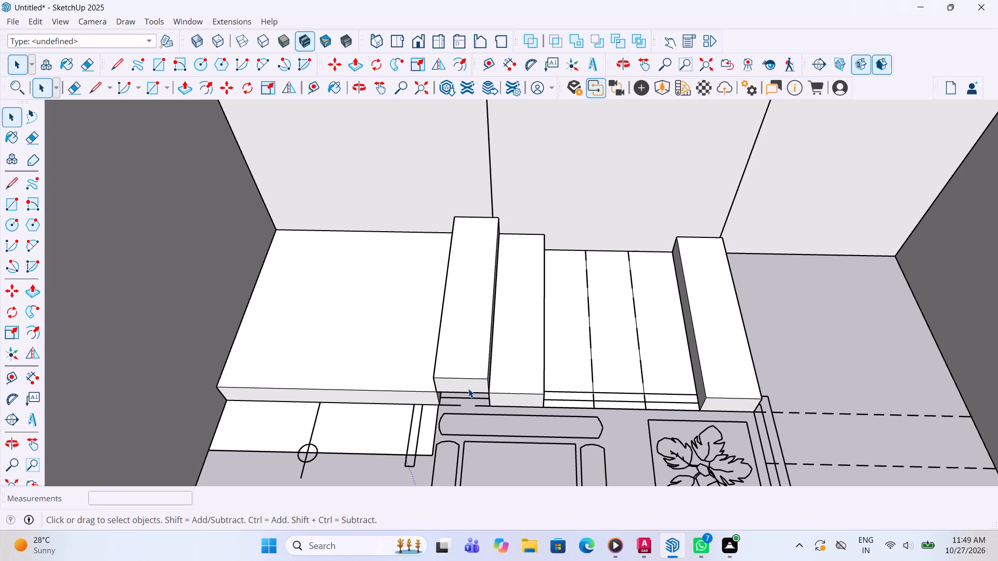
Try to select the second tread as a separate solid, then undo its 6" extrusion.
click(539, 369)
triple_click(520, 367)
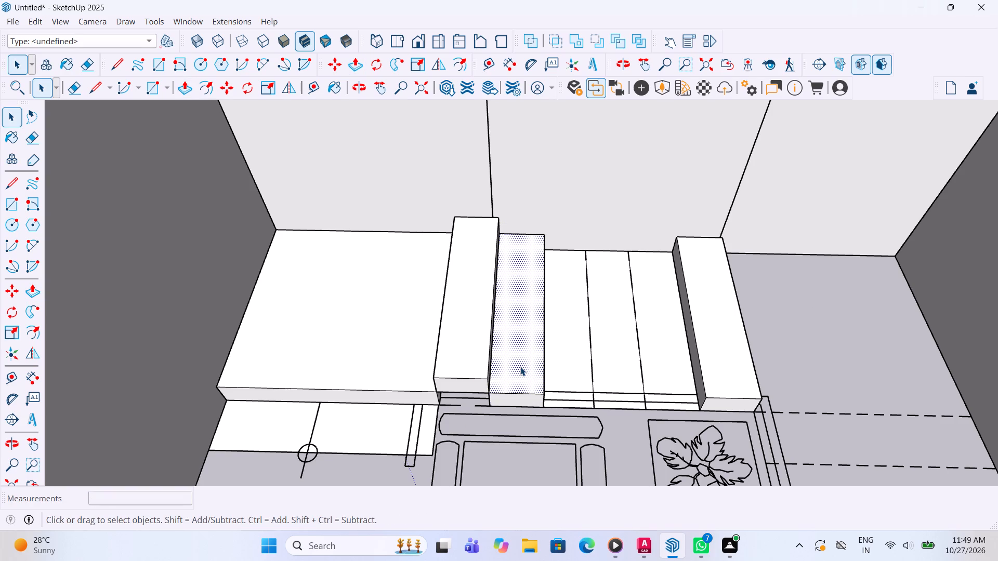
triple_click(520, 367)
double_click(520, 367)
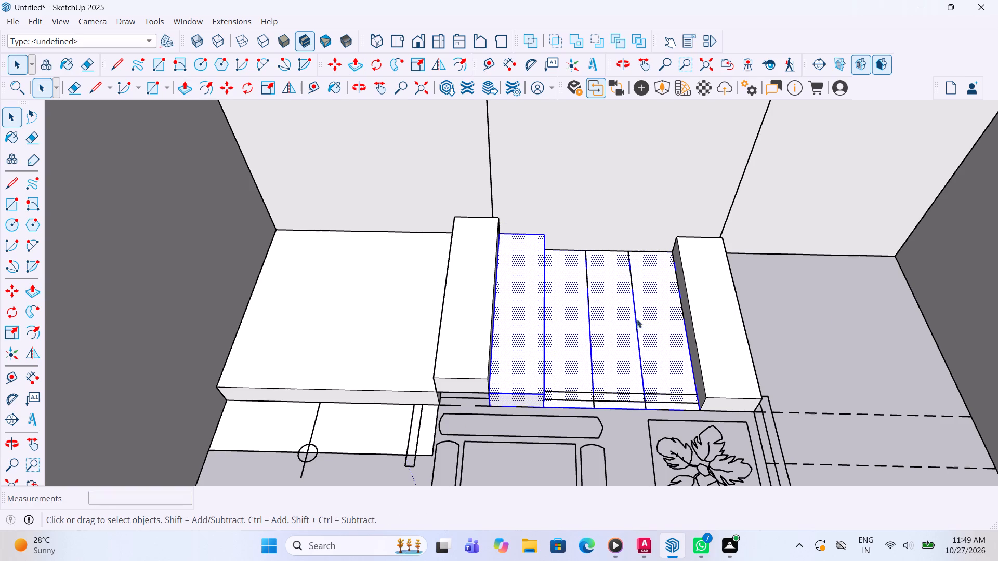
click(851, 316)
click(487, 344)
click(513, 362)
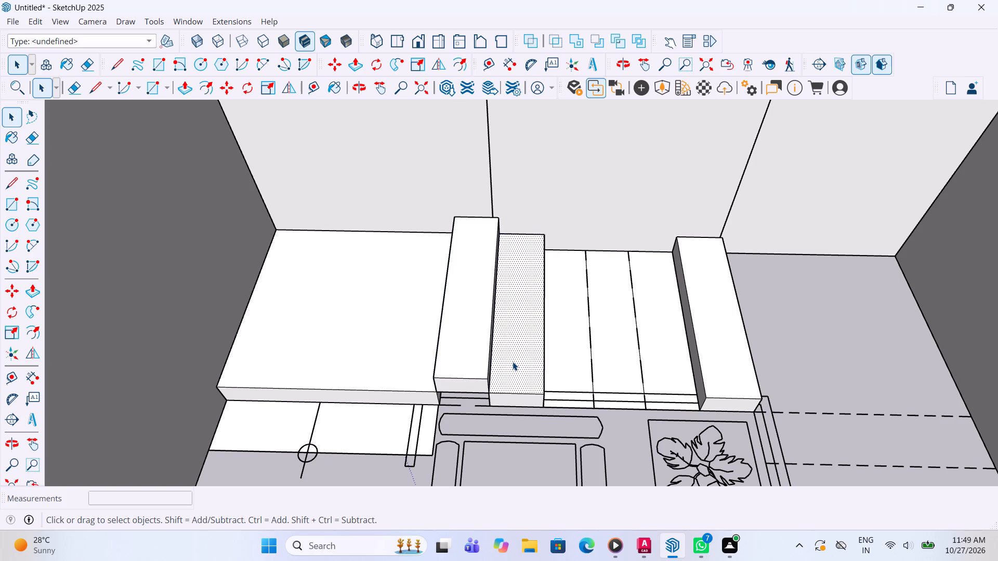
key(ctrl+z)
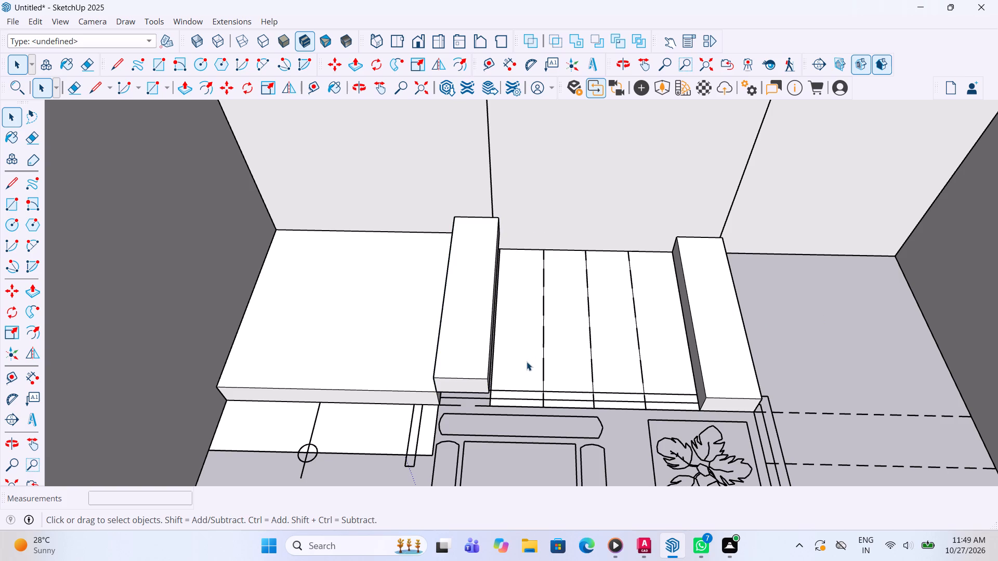
Make the second strip from the landing a group and extrude its face up 6".
click(524, 355)
right_click(524, 355)
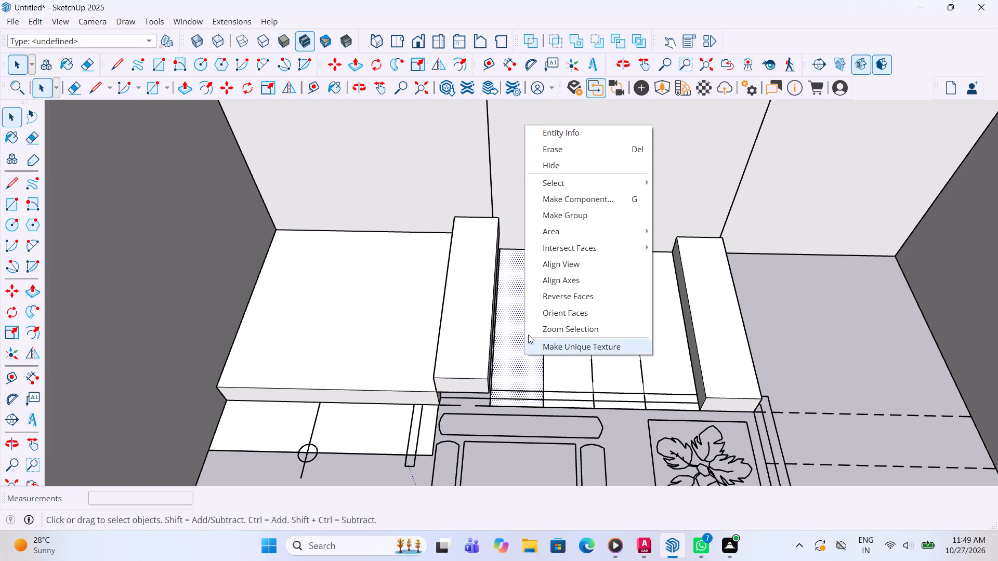
click(592, 213)
click(510, 354)
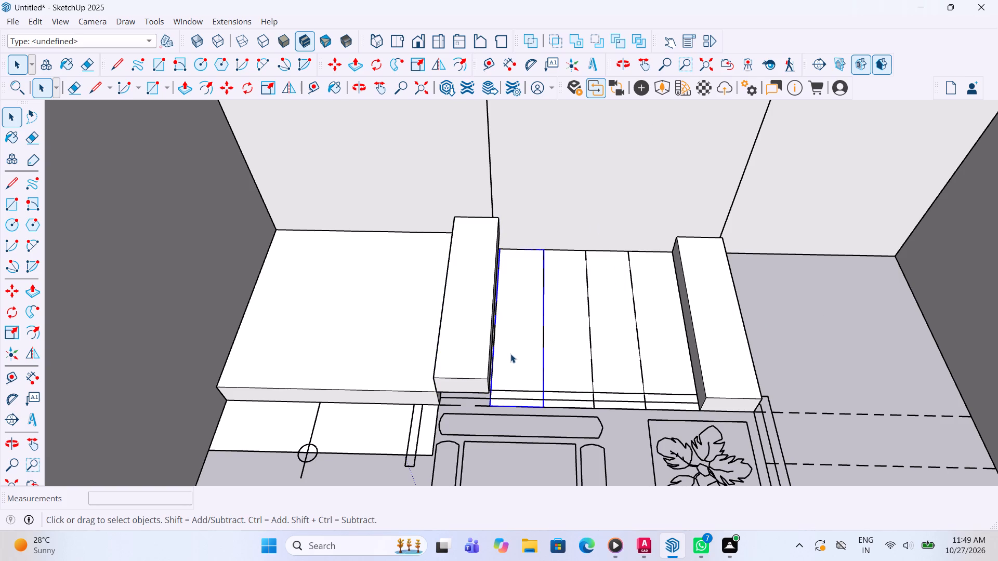
click(510, 354)
key(p)
click(526, 341)
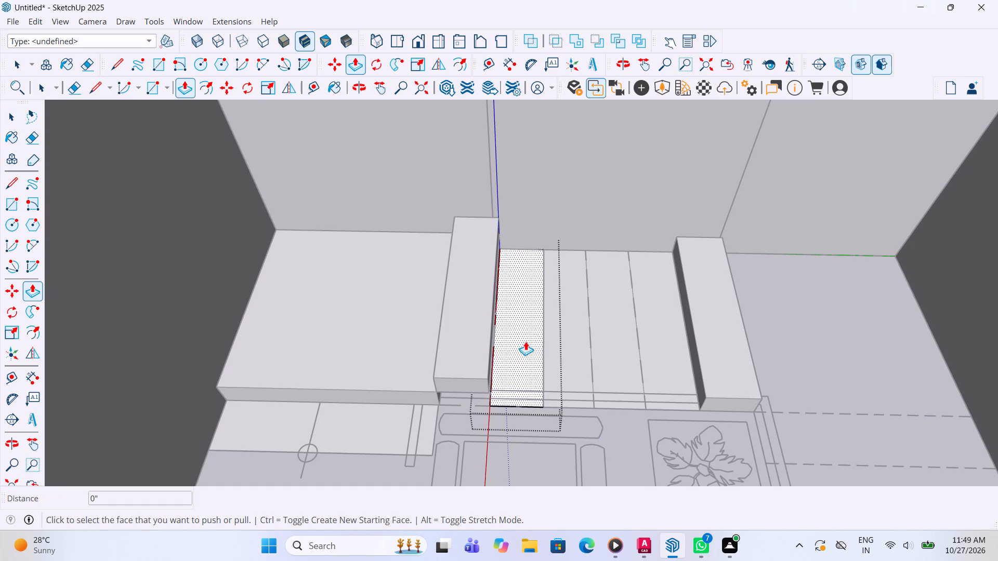
key(6)
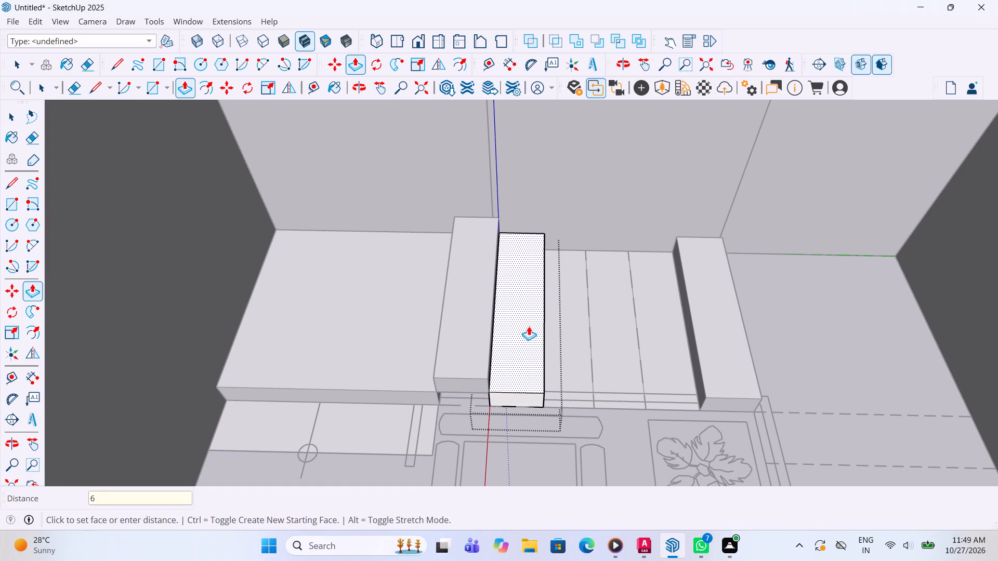
key(shift+quotedbl)
key(Return)
key(space)
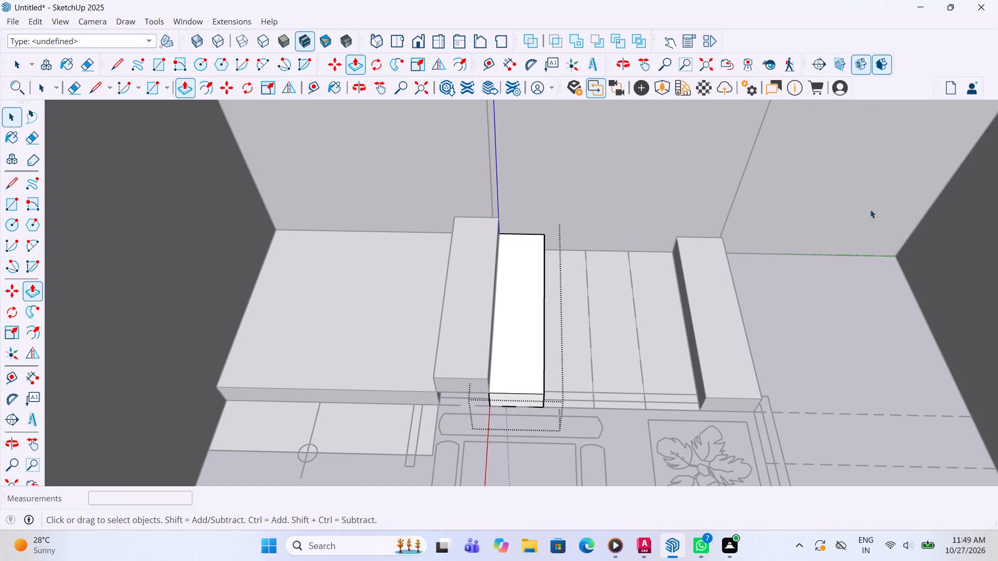
click(763, 352)
Move the second tread group from the landing up 1', from its bottom front corner to the first tread's top corner.
click(513, 390)
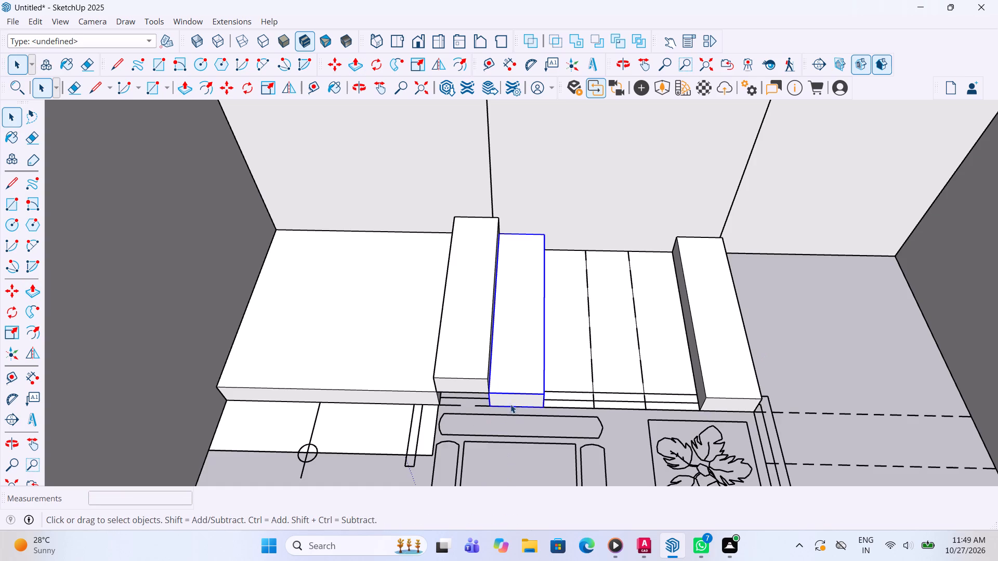
key(m)
click(489, 408)
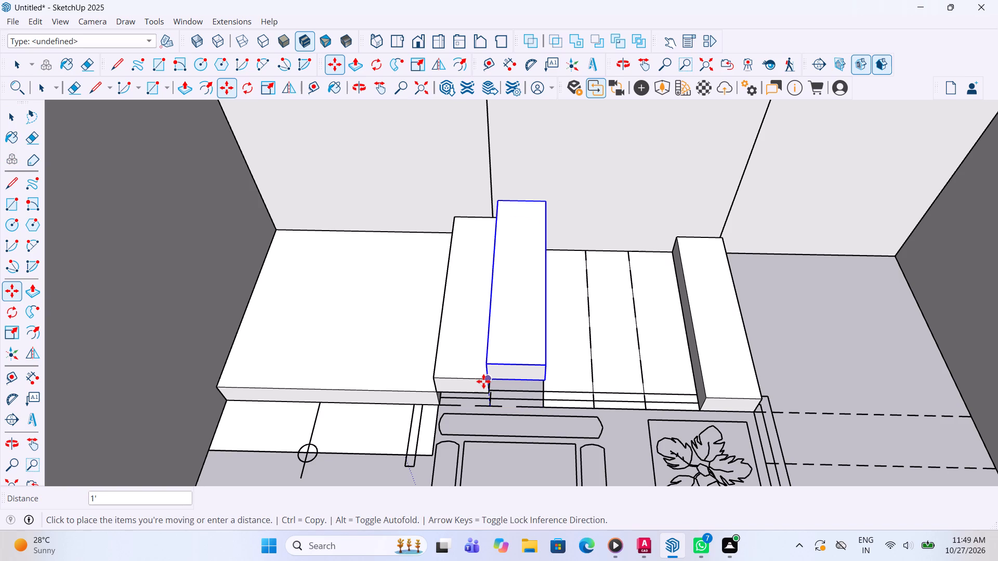
click(483, 381)
key(space)
click(871, 303)
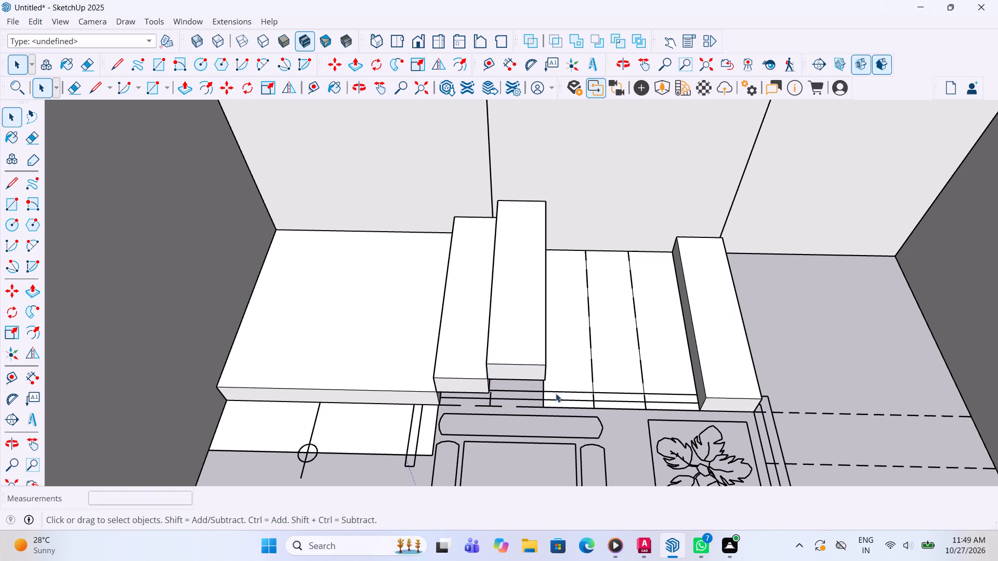
Make the third strip from the landing a group and extrude its face up 6".
click(570, 372)
right_click(572, 371)
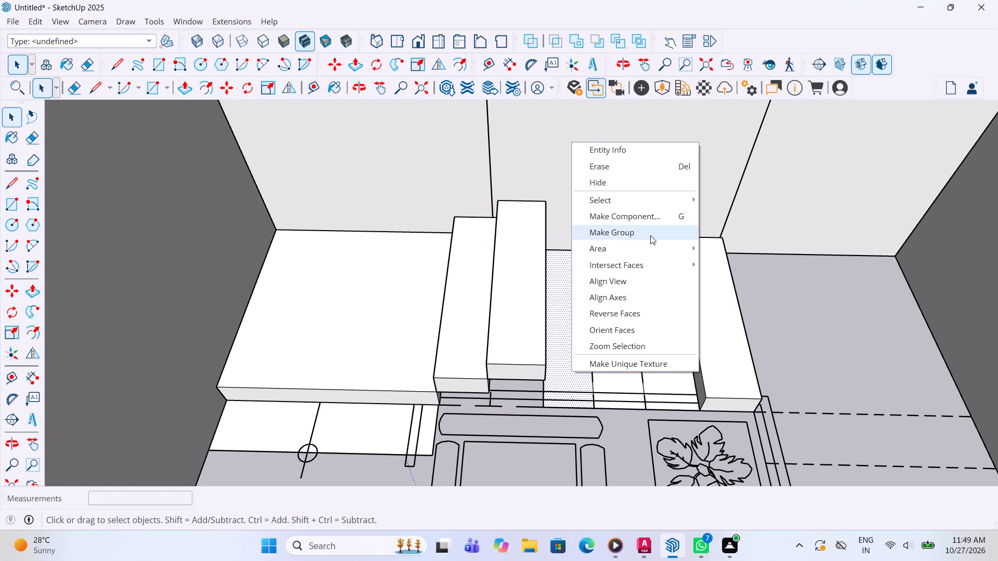
click(650, 235)
double_click(548, 373)
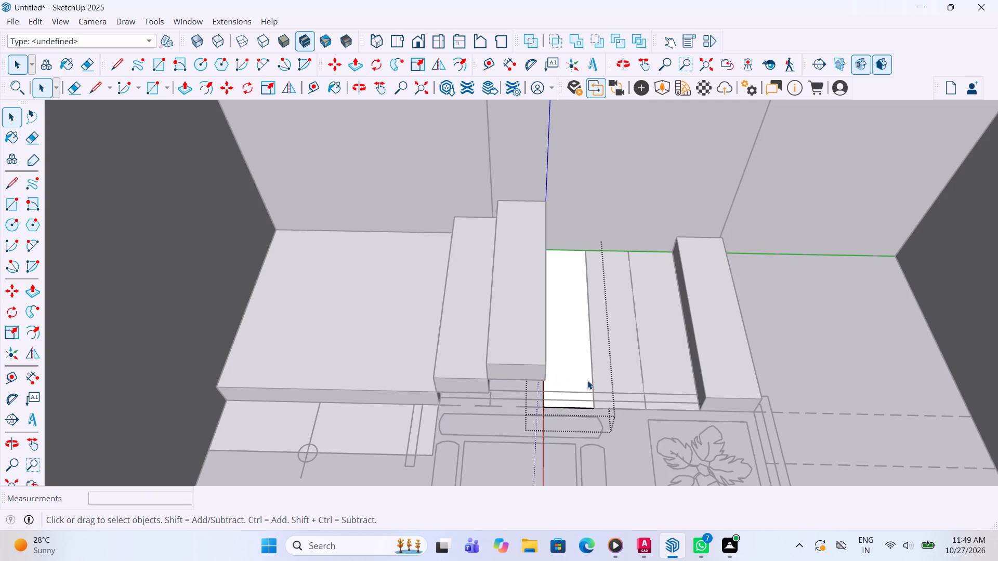
key(p)
click(583, 359)
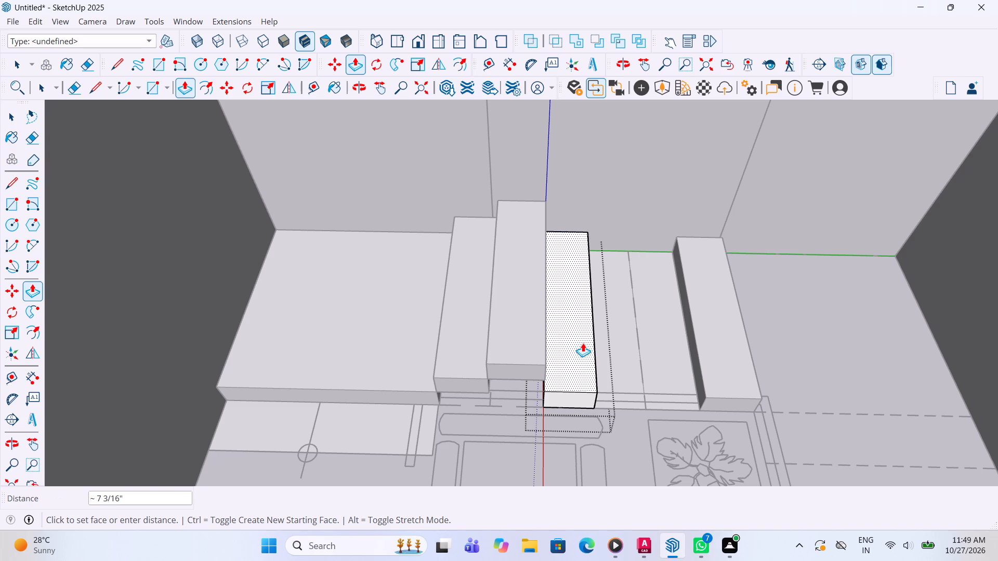
text(6")
key(Return)
key(space)
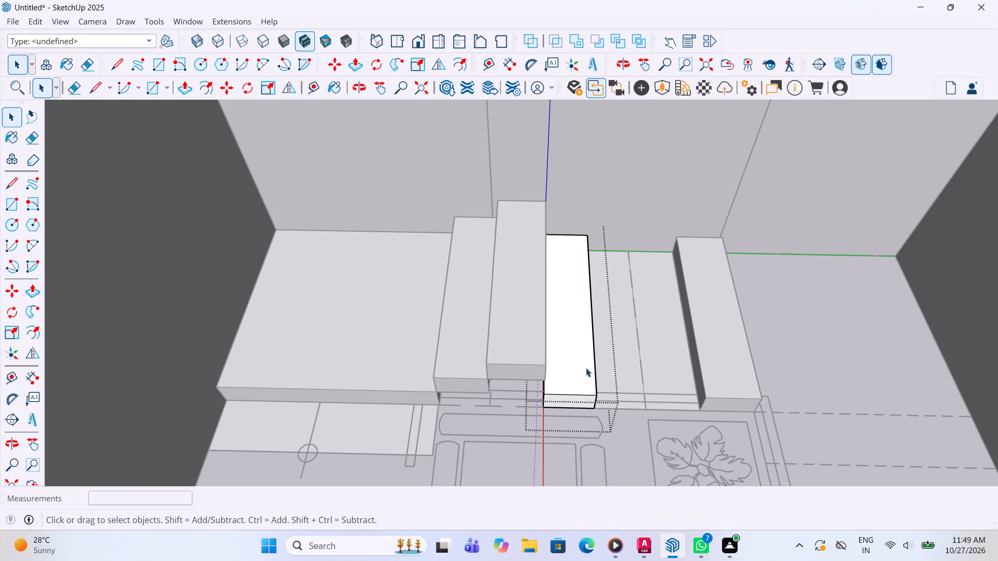
click(901, 320)
Move the third tread group up 1' 6", from its bottom front corner to the second tread's top corner.
click(580, 387)
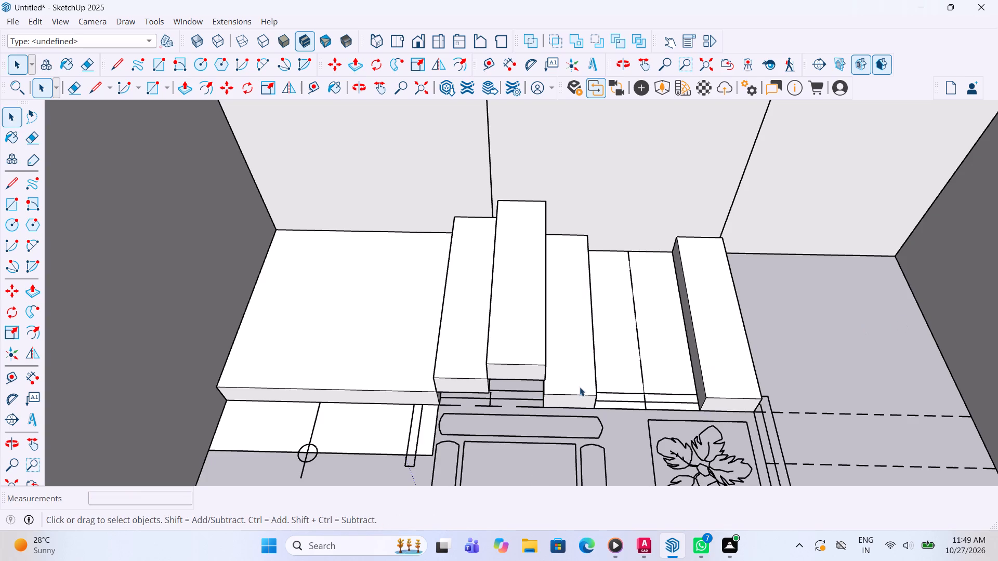
key(m)
click(542, 410)
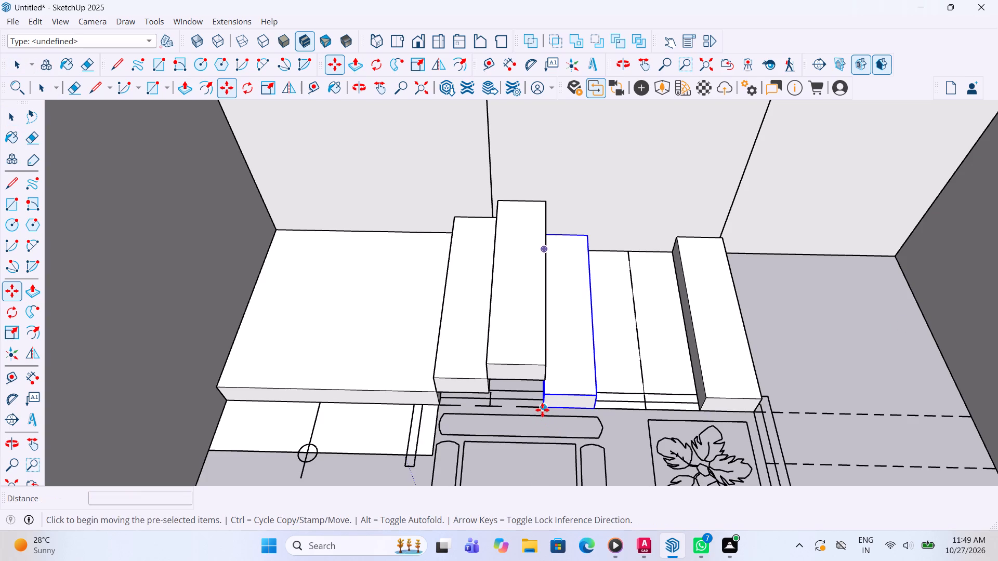
click(542, 365)
key(space)
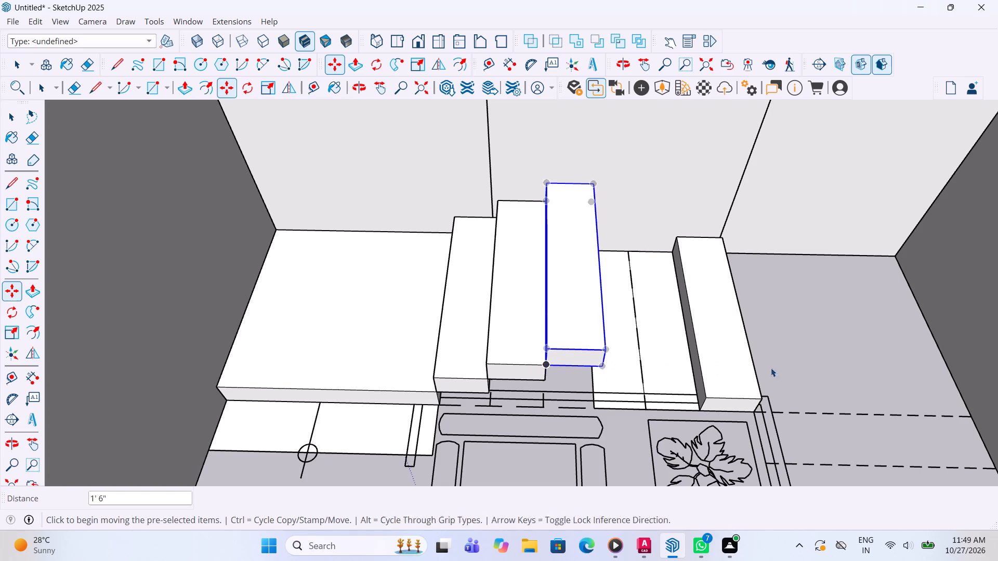
click(813, 359)
Make the fourth and fifth strips from the landing two separate groups.
scroll(431, 379, down, 4)
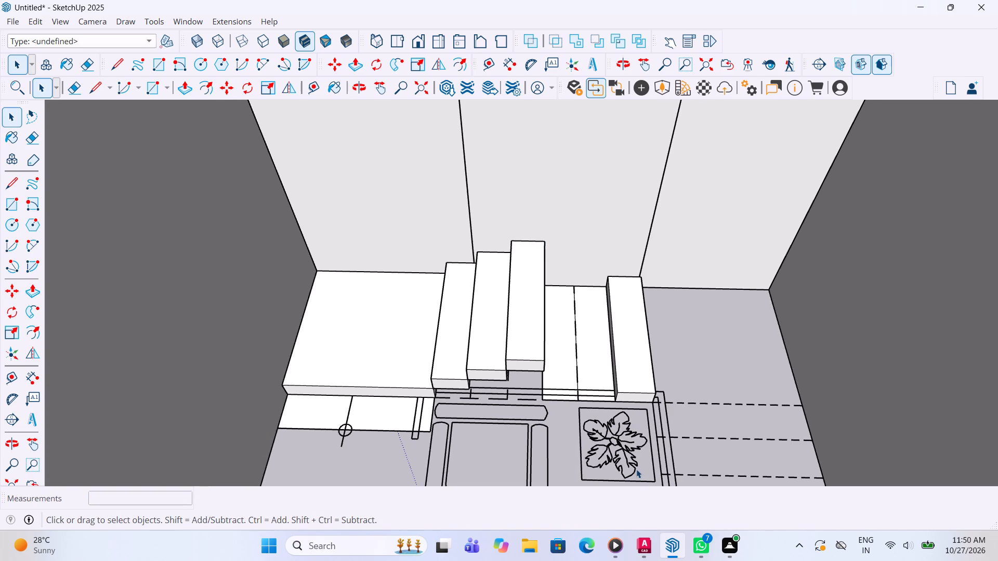
scroll(586, 399, up, 3)
click(566, 372)
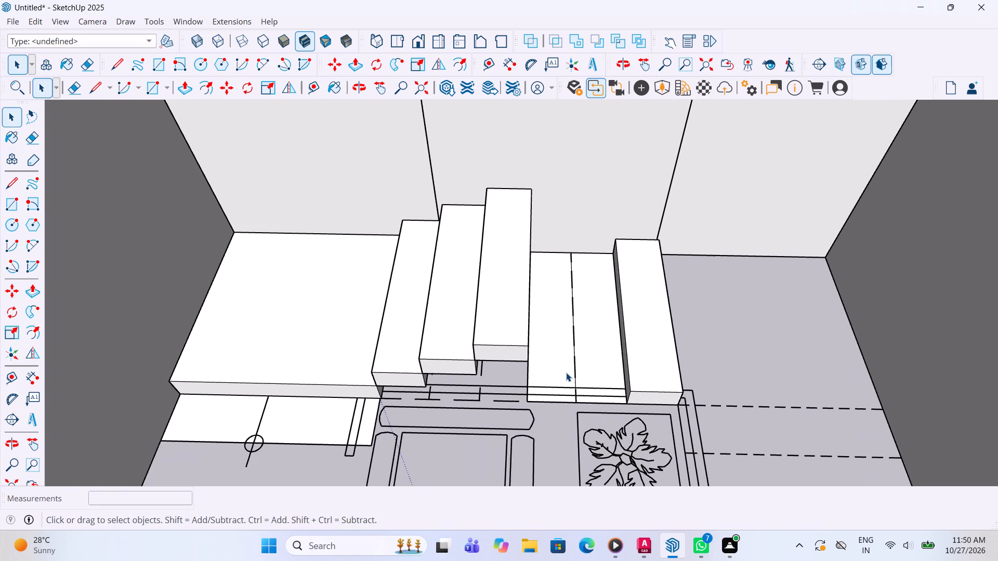
scroll(489, 378, up, 1)
right_click(549, 348)
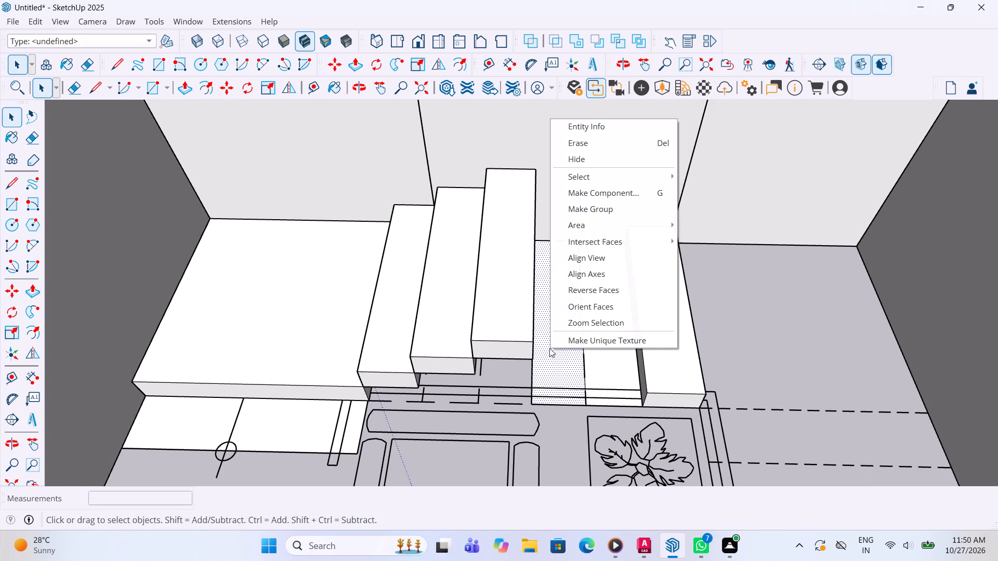
click(613, 203)
click(586, 317)
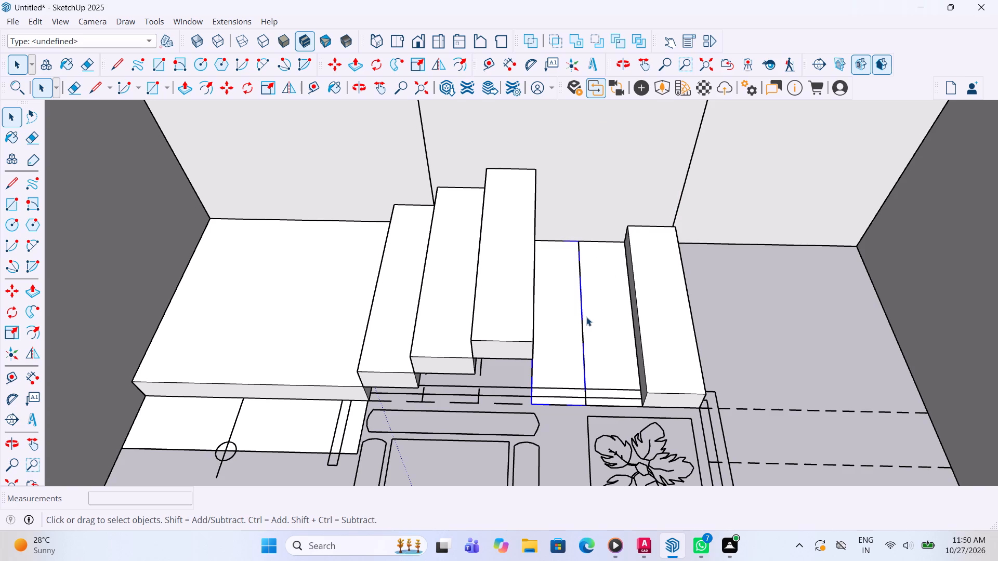
right_click(596, 319)
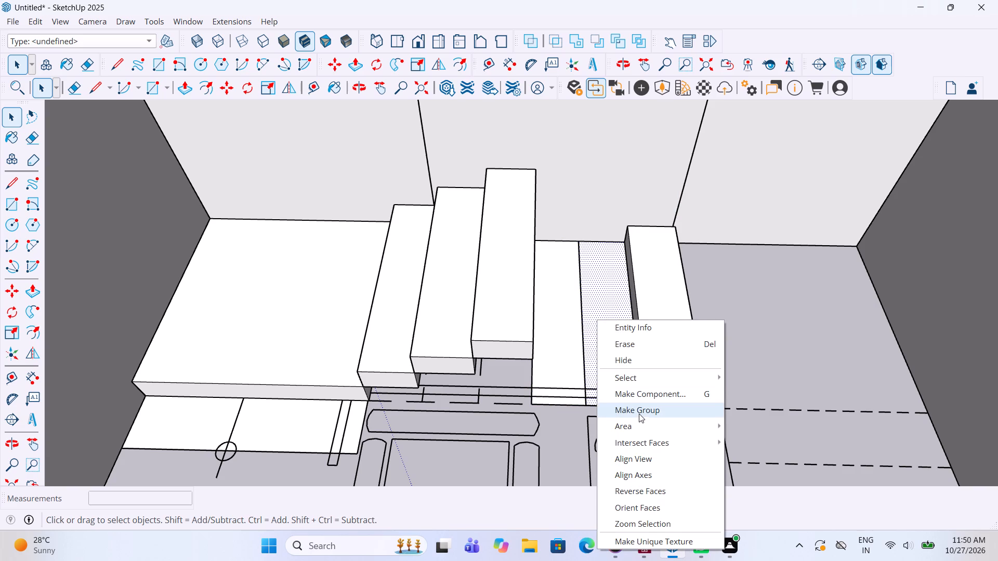
click(639, 412)
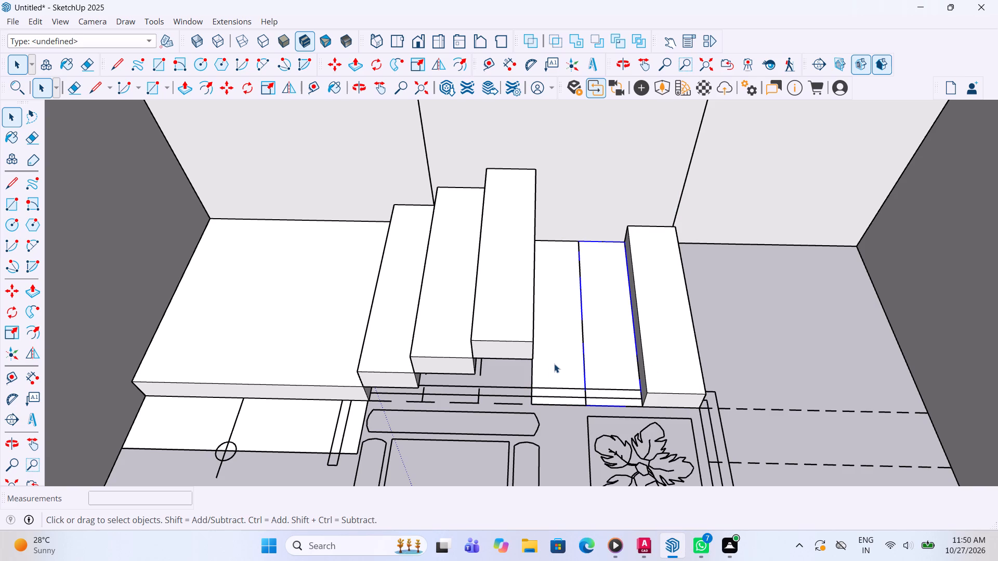
Extrude the face inside the fourth strip's group up 6".
double_click(563, 360)
key(p)
click(566, 356)
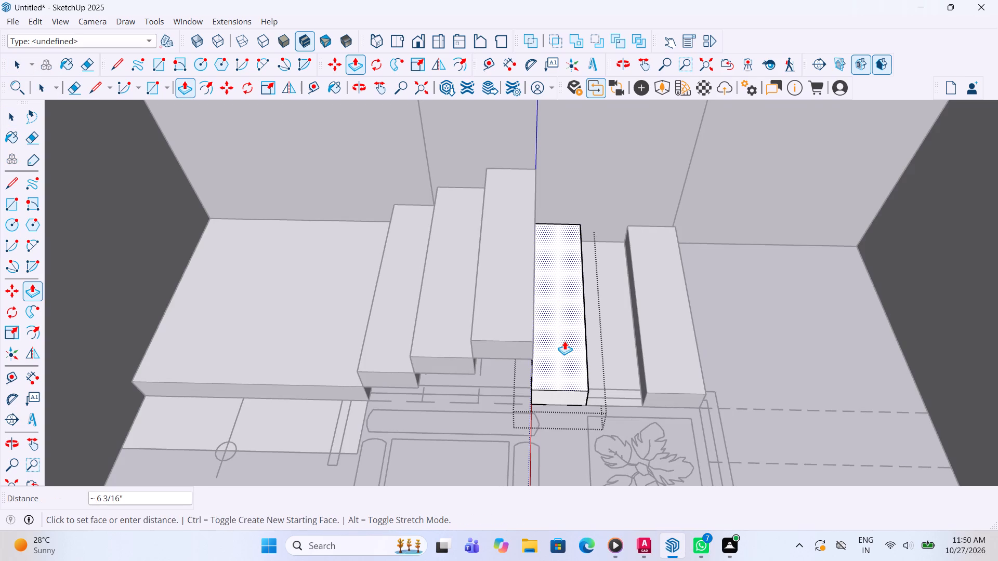
key(6)
key(shift+quotedbl)
key(Return)
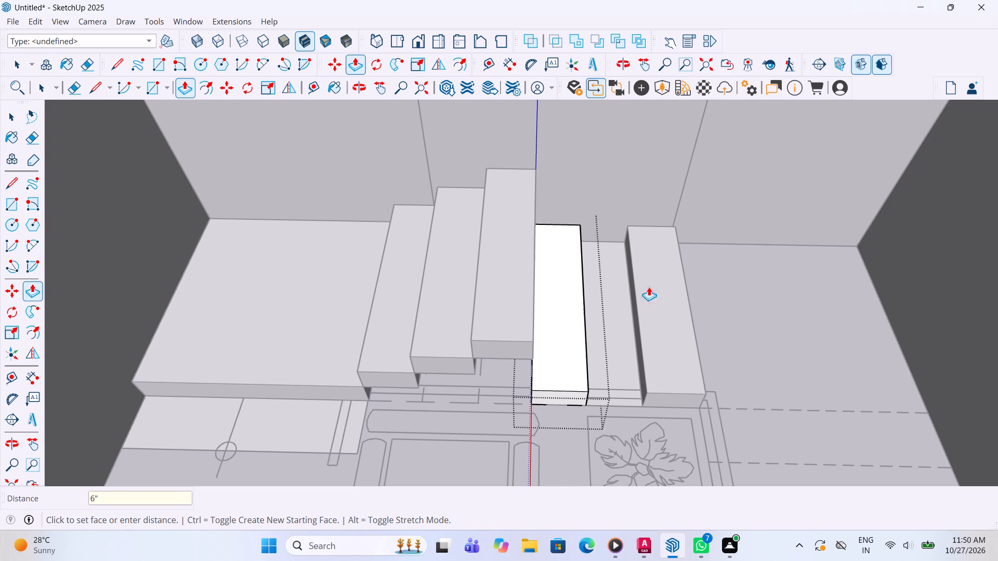
key(space)
click(760, 339)
click(713, 341)
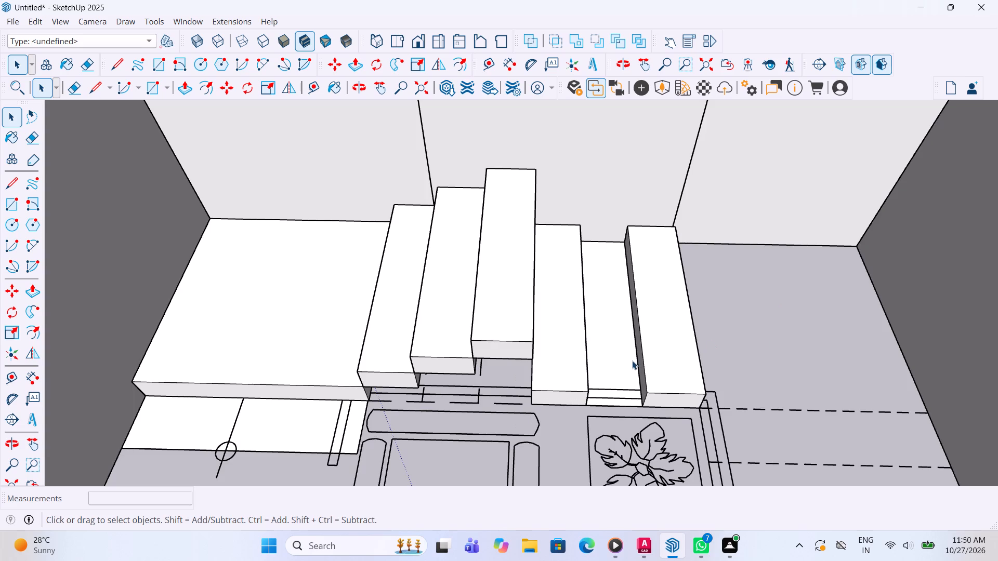
Extrude the face inside the fifth strip's group up 6".
click(626, 357)
double_click(615, 343)
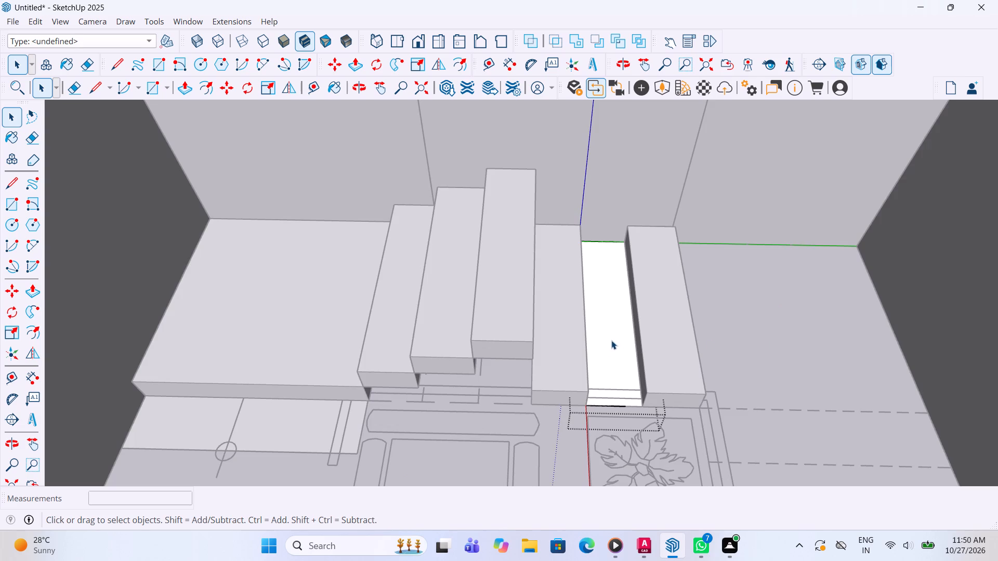
key(p)
click(614, 357)
text(6")
key(Return)
key(space)
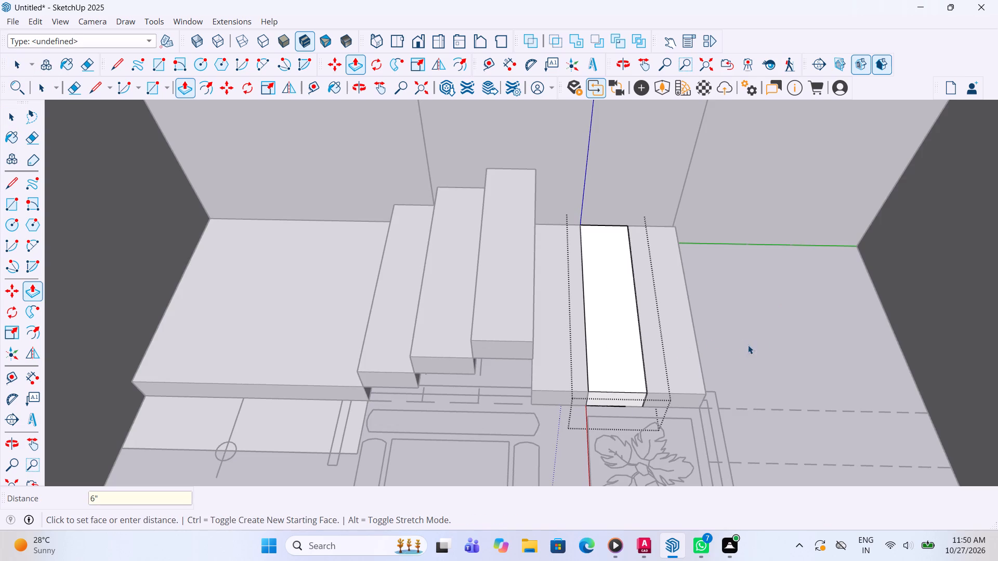
drag(745, 310, 740, 311)
click(873, 327)
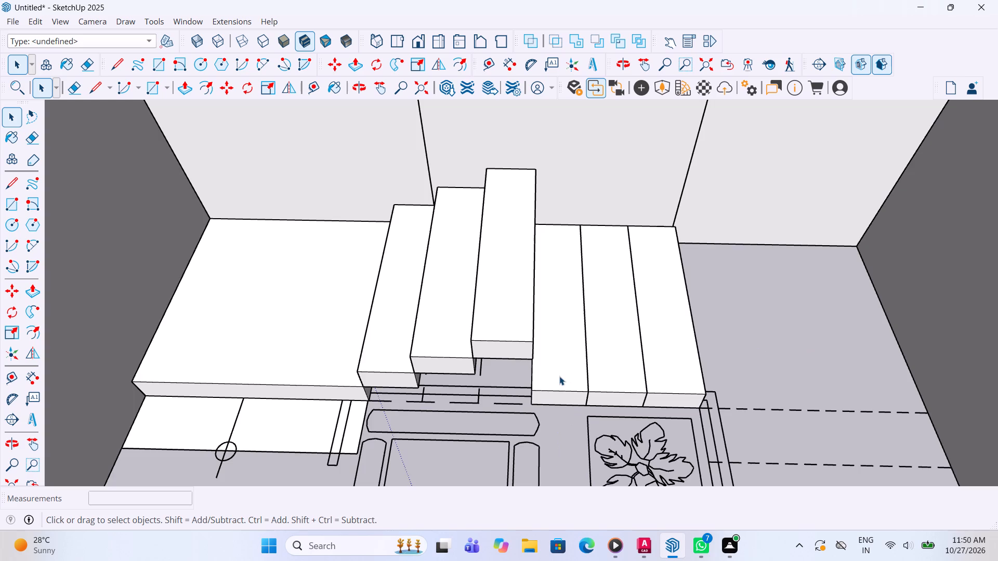
Move the fourth tread group up 2', from its bottom front corner to the third tread's top corner.
click(559, 376)
key(m)
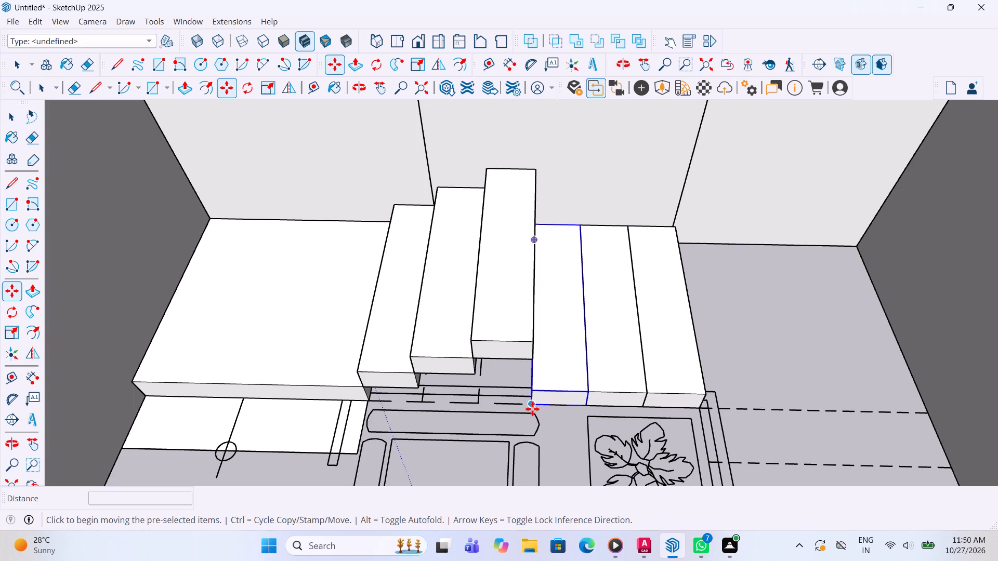
click(532, 409)
click(530, 342)
key(space)
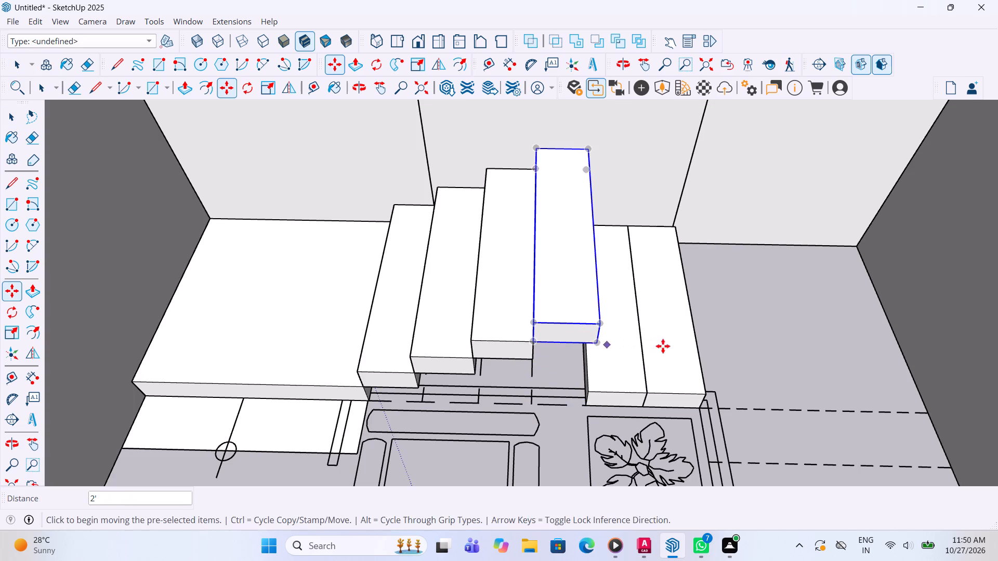
click(740, 334)
Move the fifth tread group up 2' 6", from its bottom front corner to the fourth tread's top corner.
click(621, 386)
key(m)
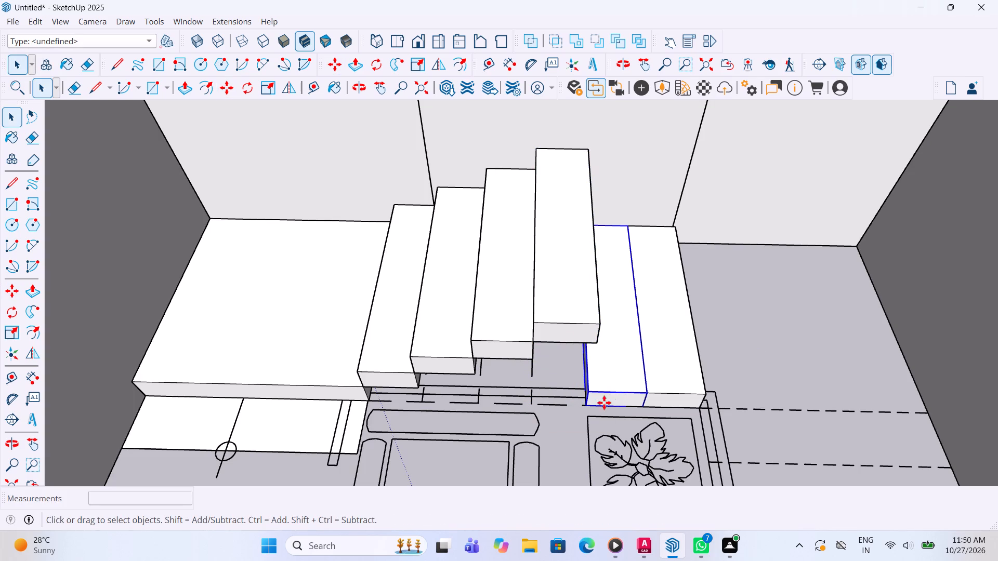
click(585, 409)
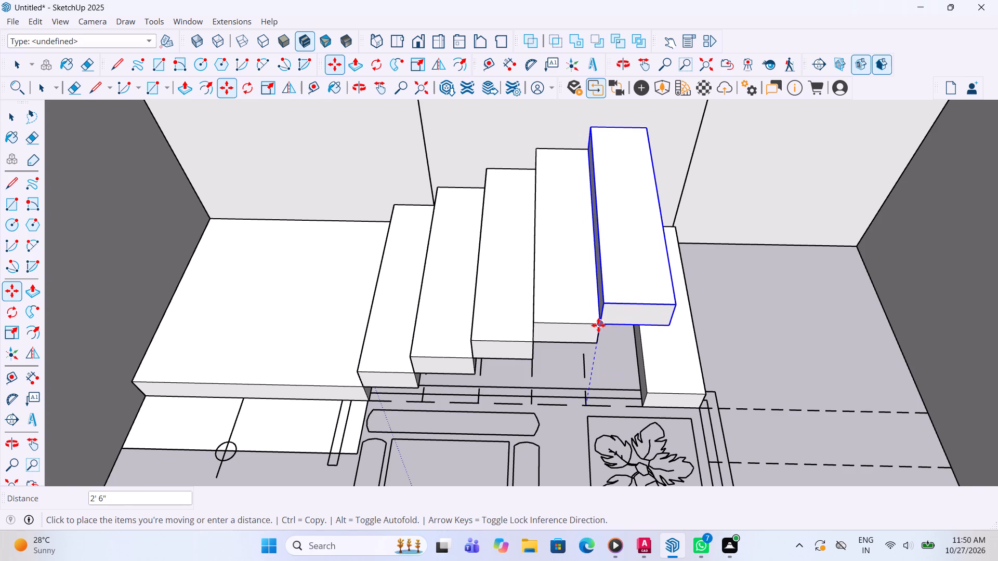
click(598, 325)
key(space)
click(787, 327)
Move the sixth tread group, farthest from the landing, up from its bottom front corner to the fifth tread's top corner.
click(661, 390)
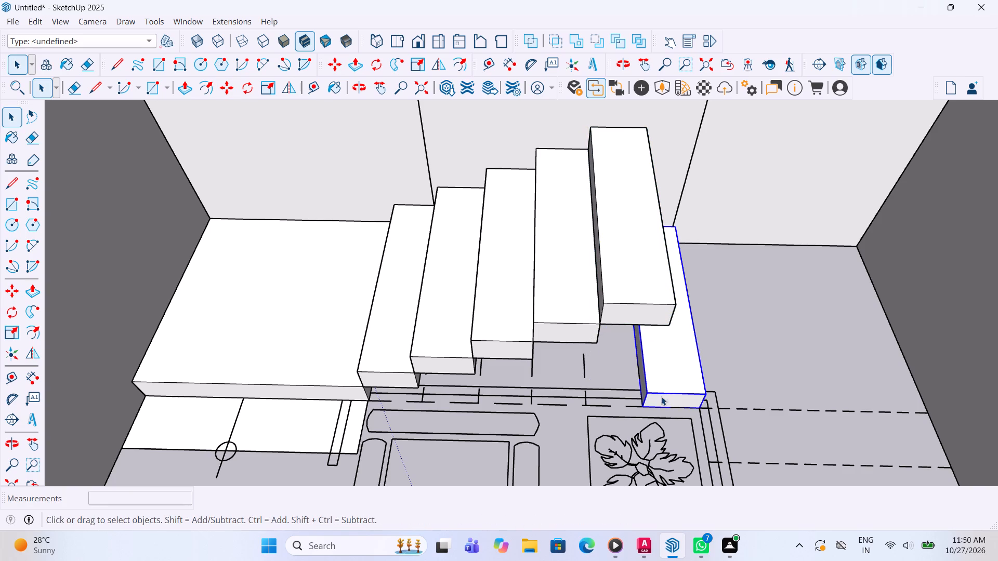
key(m)
click(644, 407)
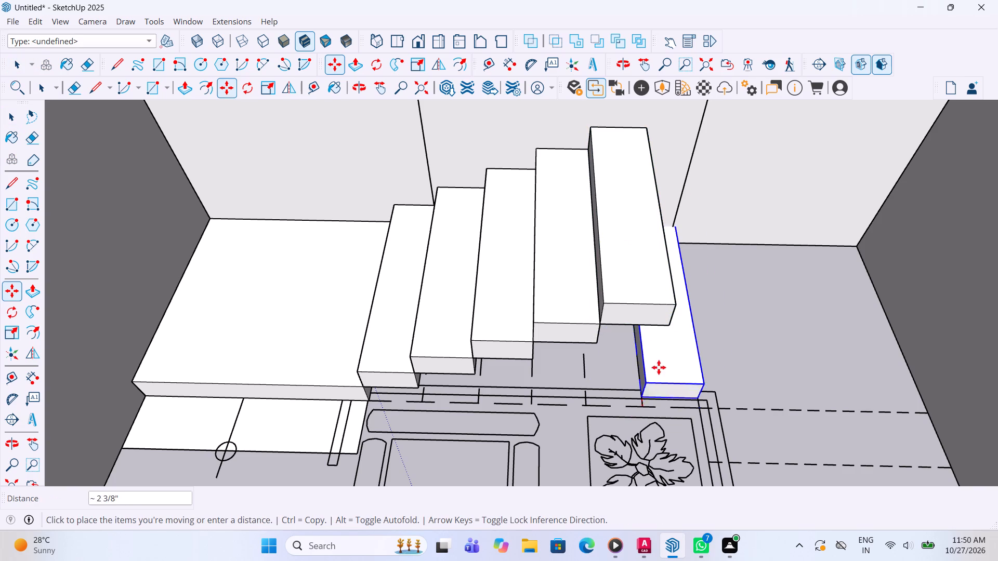
click(676, 303)
key(space)
click(794, 375)
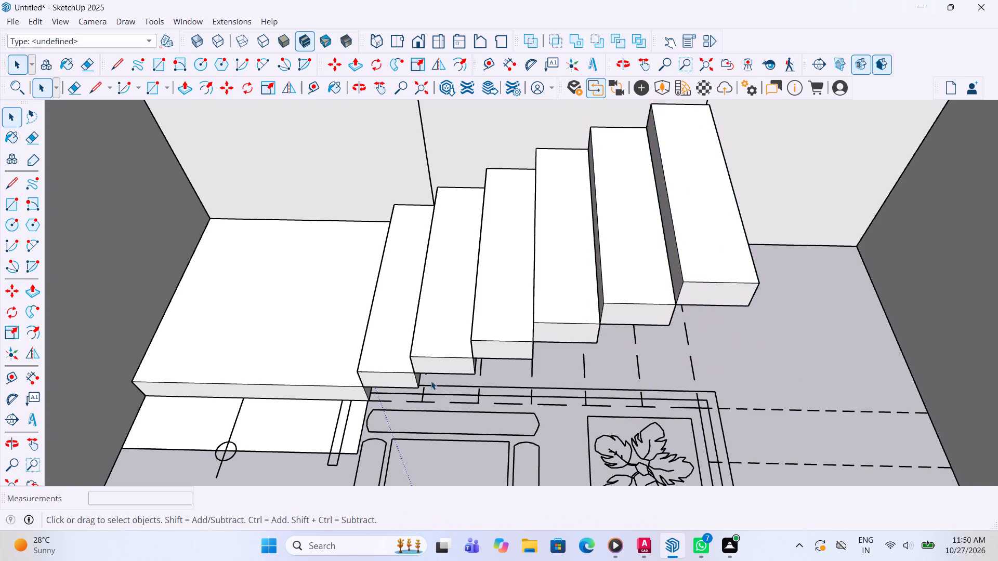
Draw a rectangle about 4' by 4' on the floor beyond the flight, from the dashed-line corner to the far wall corner.
scroll(228, 376, down, 9)
scroll(469, 389, up, 3)
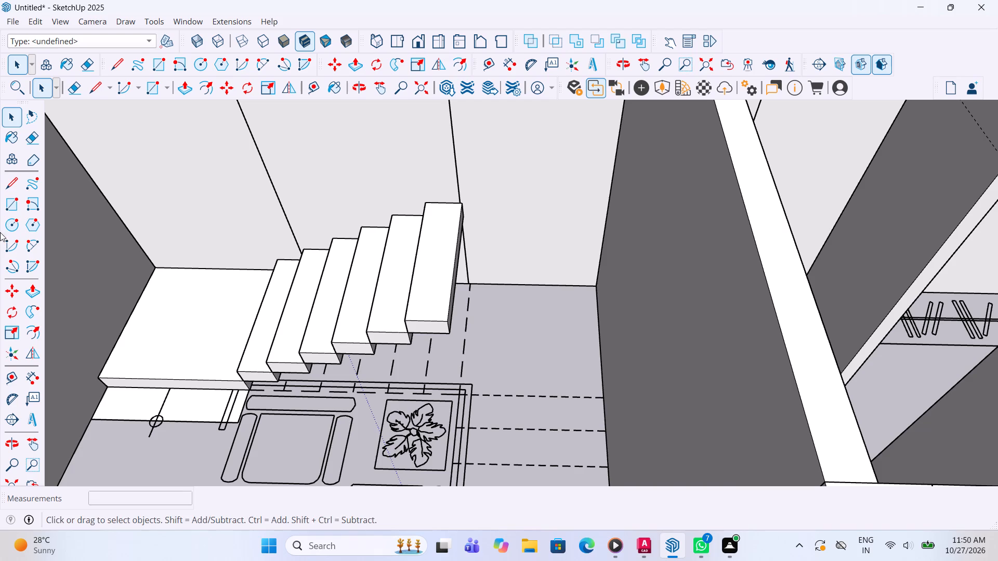
click(12, 198)
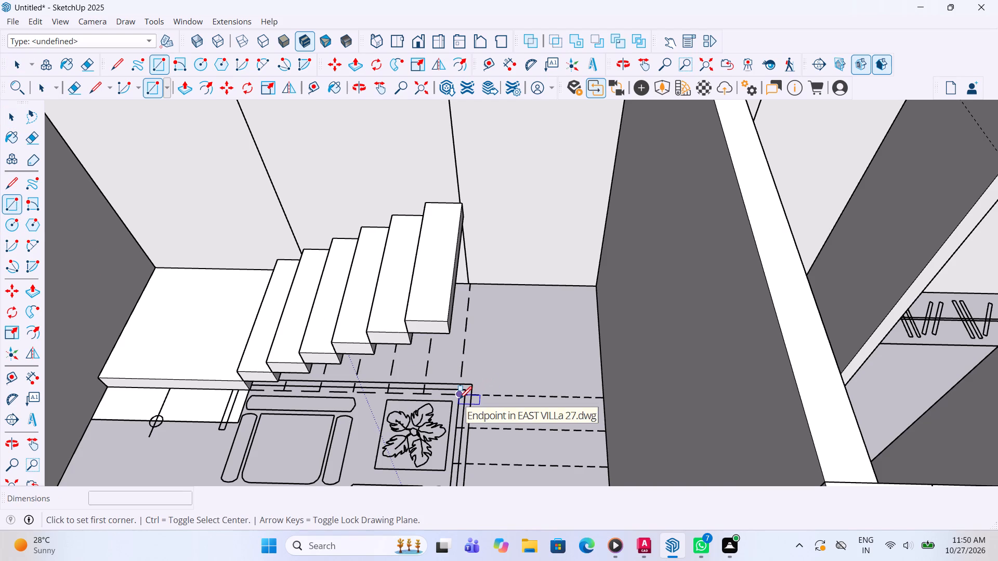
click(459, 400)
click(595, 282)
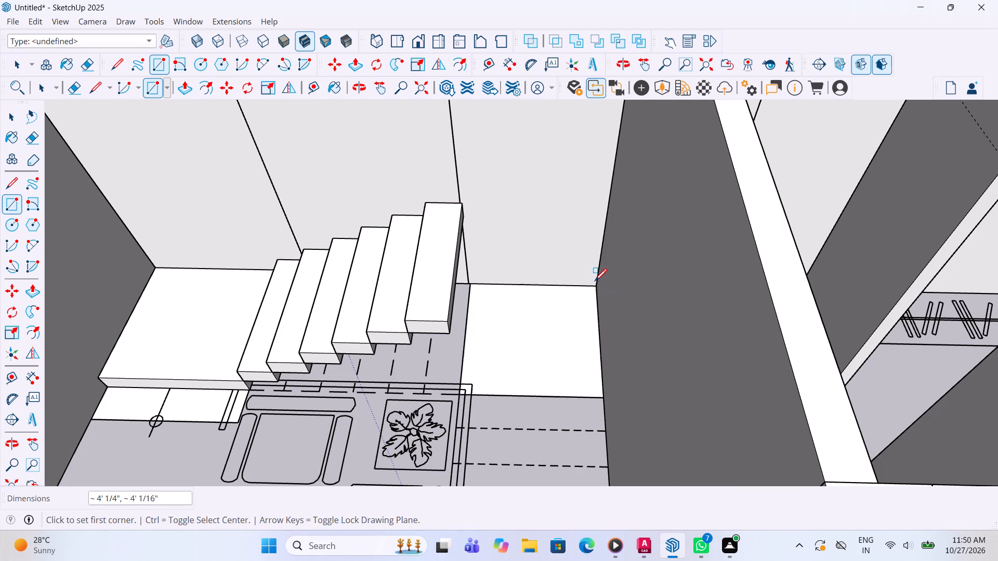
key(space)
Group the 4' by 4' landing rectangle and extrude its face 6" upward inside the group.
click(520, 327)
right_click(520, 327)
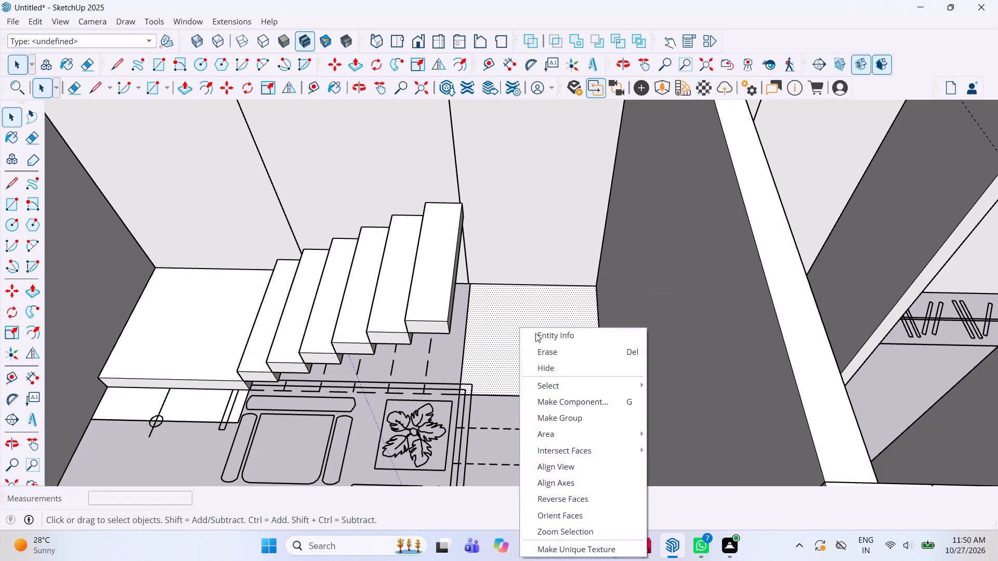
click(584, 415)
double_click(539, 362)
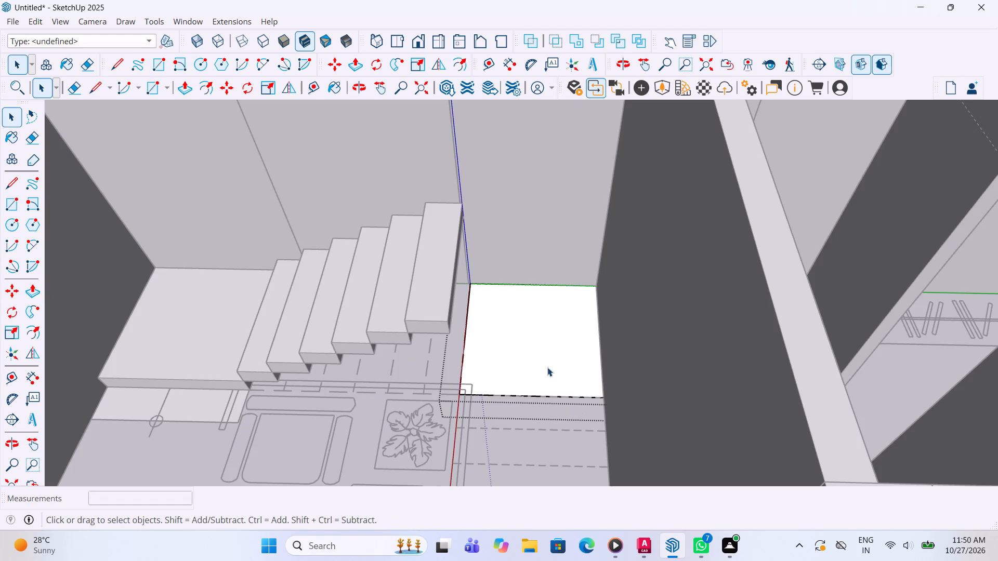
key(p)
click(532, 353)
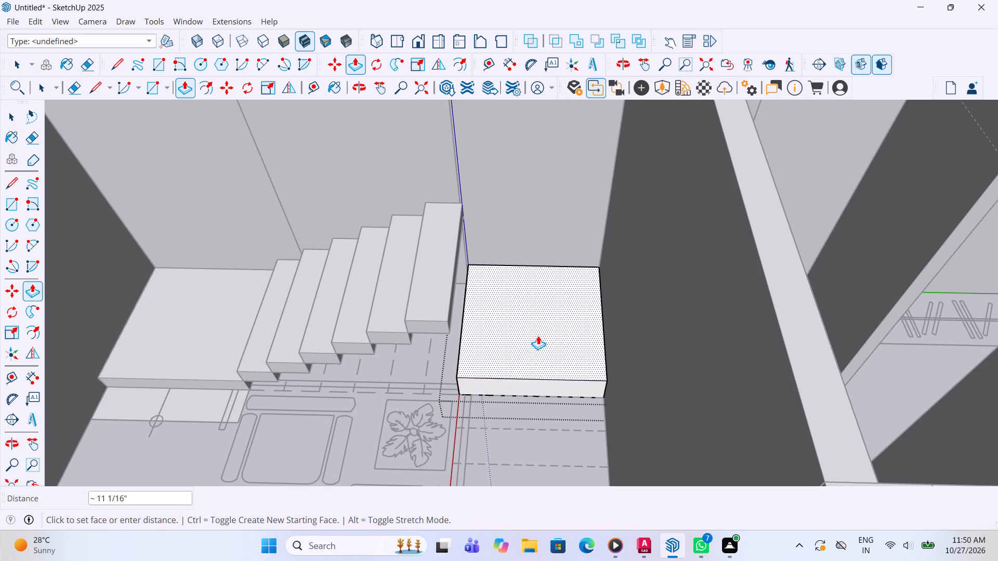
key(6)
key(shift+quotedbl)
key(Return)
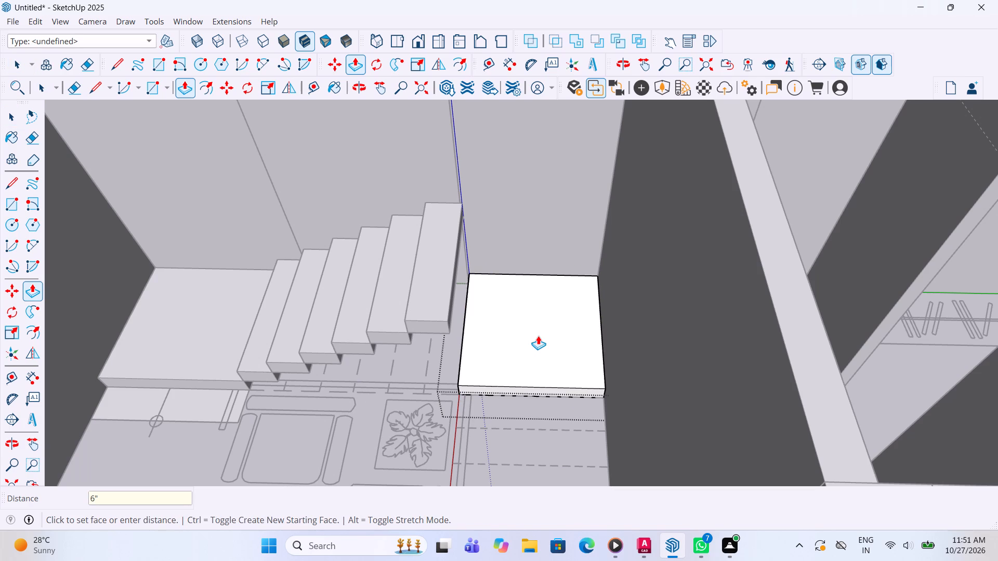
key(space)
click(529, 432)
Move the corner landing group up about 3' 6", from its bottom front corner to the sixth tread's top corner.
click(484, 357)
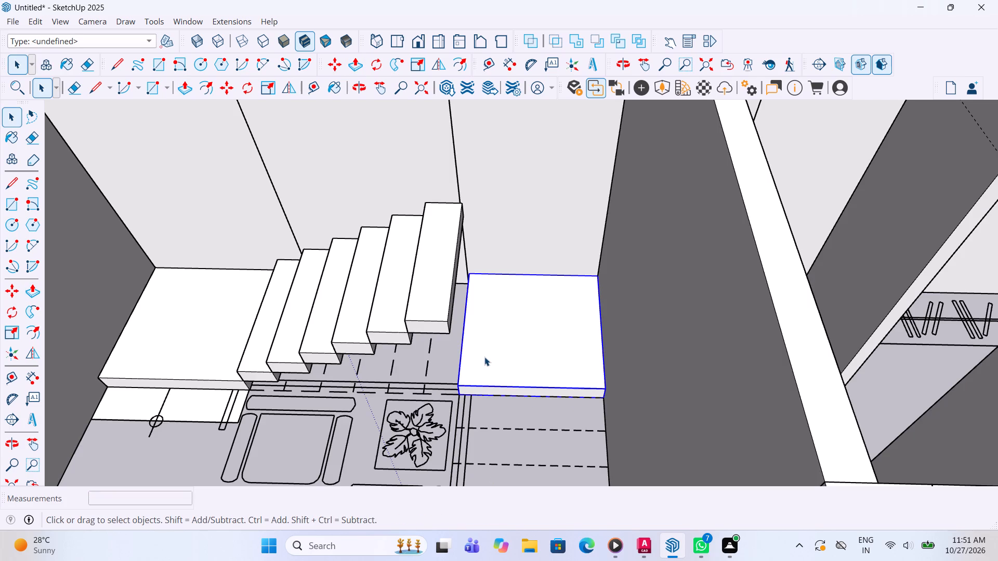
key(m)
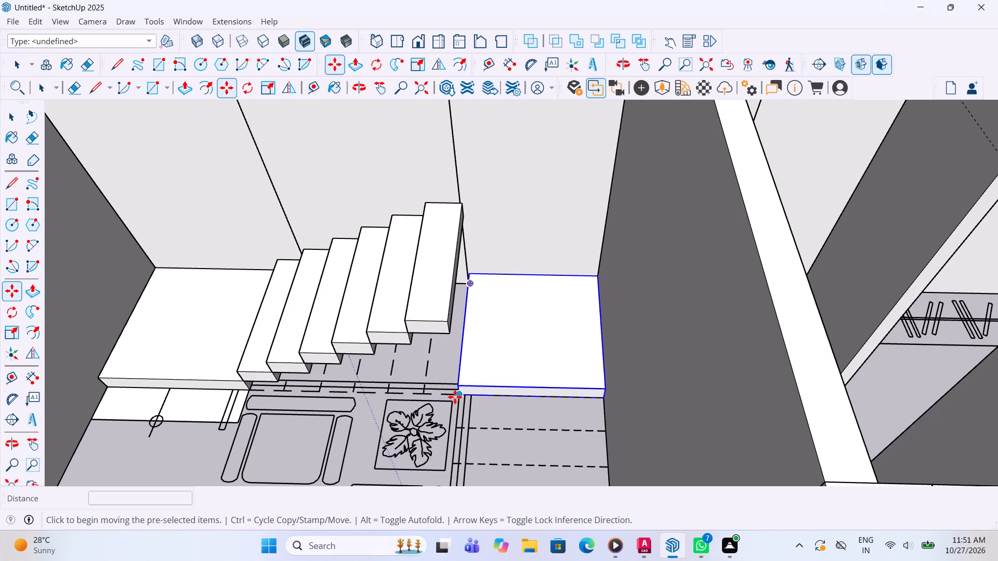
scroll(455, 397, up, 4)
click(458, 398)
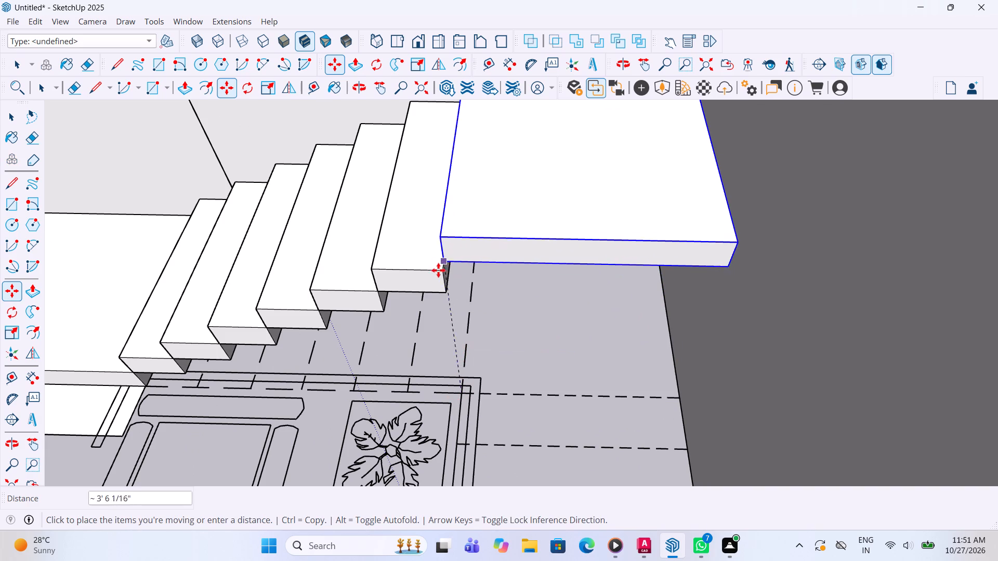
click(440, 273)
key(space)
click(582, 364)
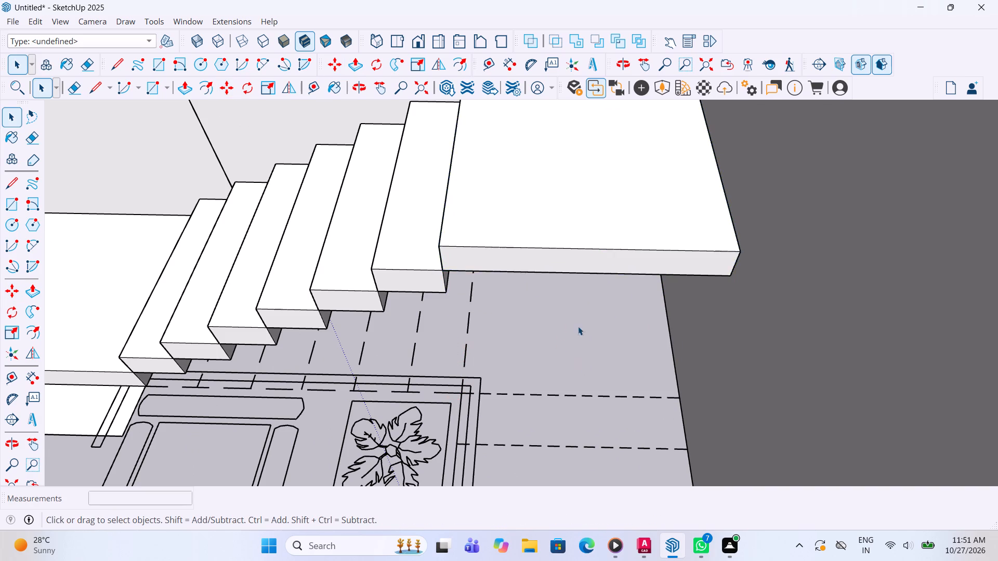
Draw a rectangle about 1' by 4' over the second flight's first tread on the plan, between the first two dashed lines beyond the landing.
scroll(594, 298, down, 15)
middle_drag(251, 365, 559, 373)
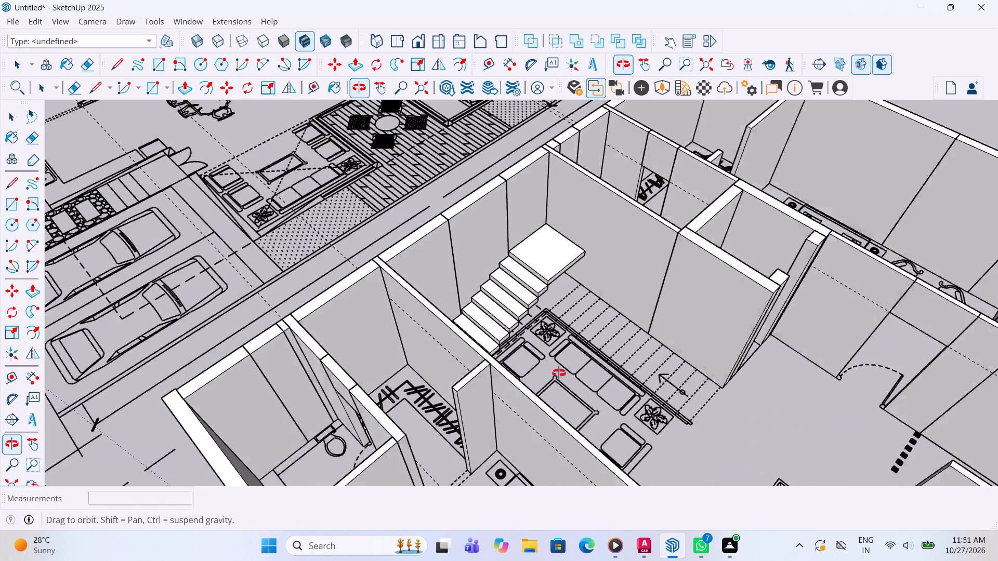
middle_drag(559, 373, 478, 336)
scroll(579, 336, up, 1)
middle_drag(572, 333, 529, 331)
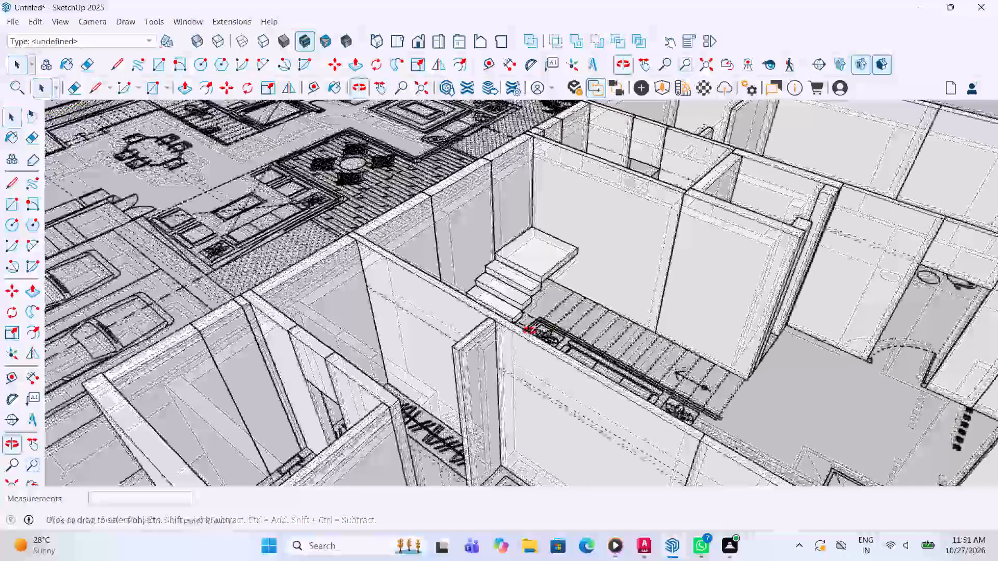
middle_drag(529, 331, 374, 338)
scroll(717, 323, up, 4)
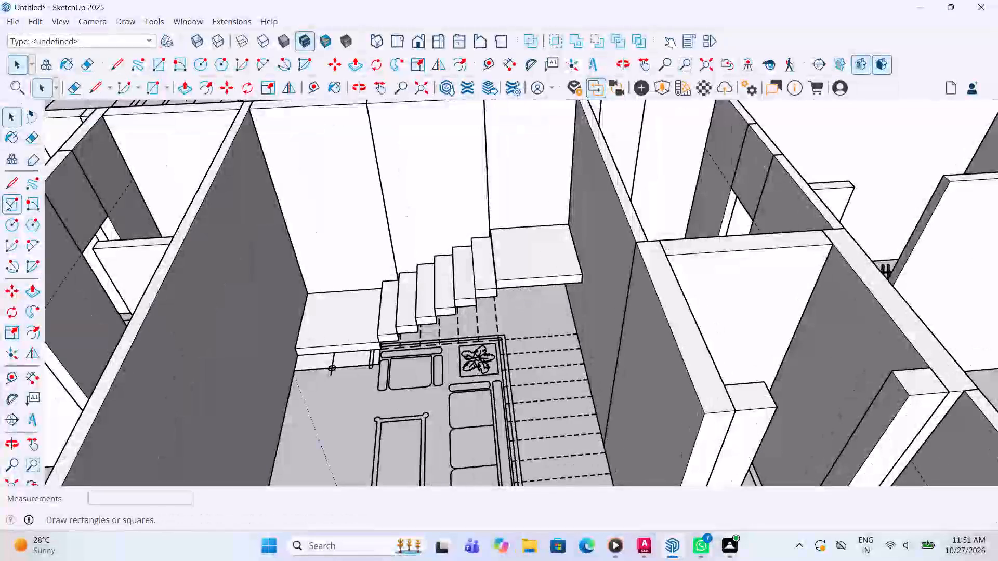
click(6, 202)
scroll(593, 391, up, 3)
scroll(568, 303, up, 6)
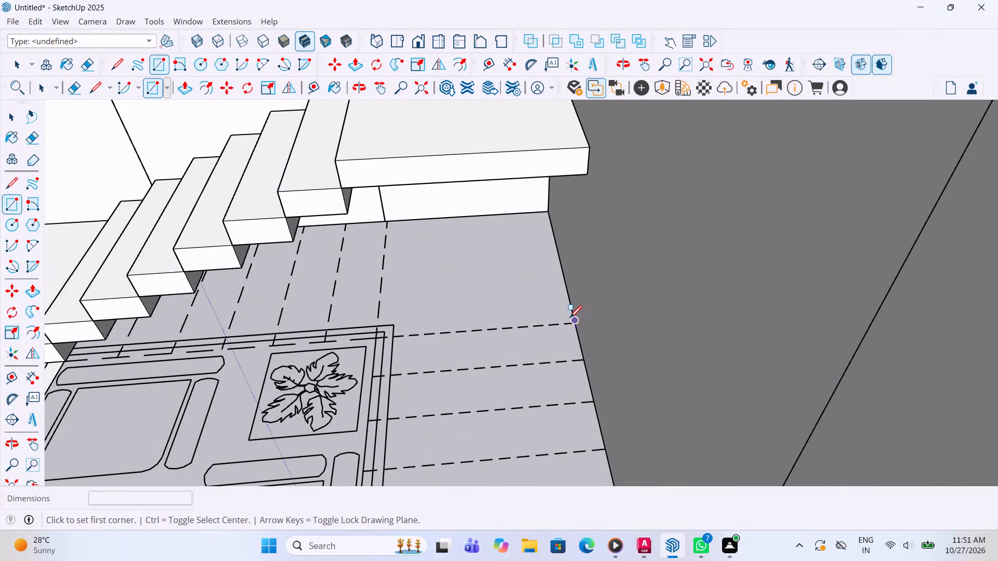
click(373, 377)
scroll(627, 319, up, 3)
scroll(529, 331, up, 3)
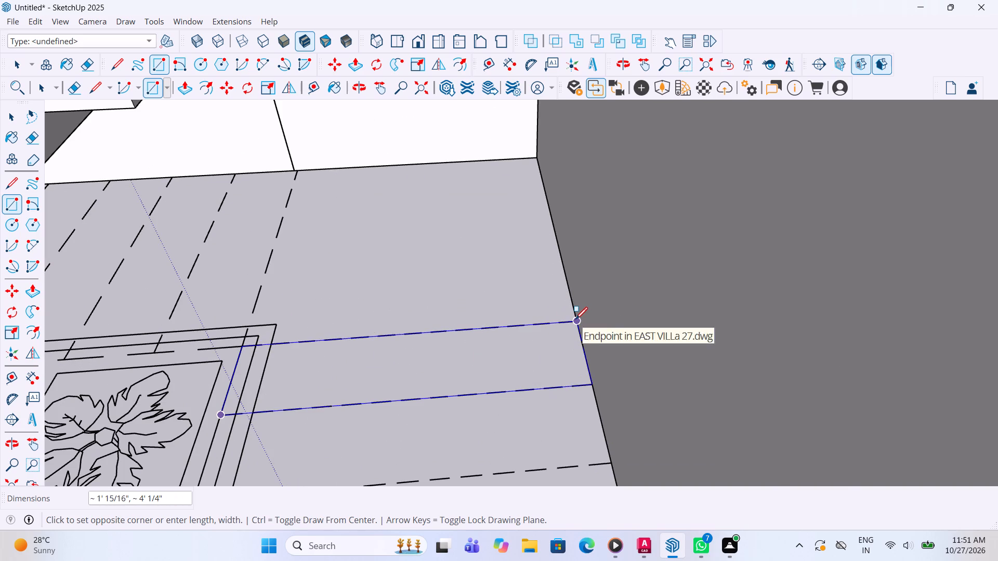
click(575, 320)
scroll(626, 292, down, 5)
key(space)
Group the second flight's first tread rectangle and extrude its face 6" upward inside the group.
click(450, 333)
right_click(450, 335)
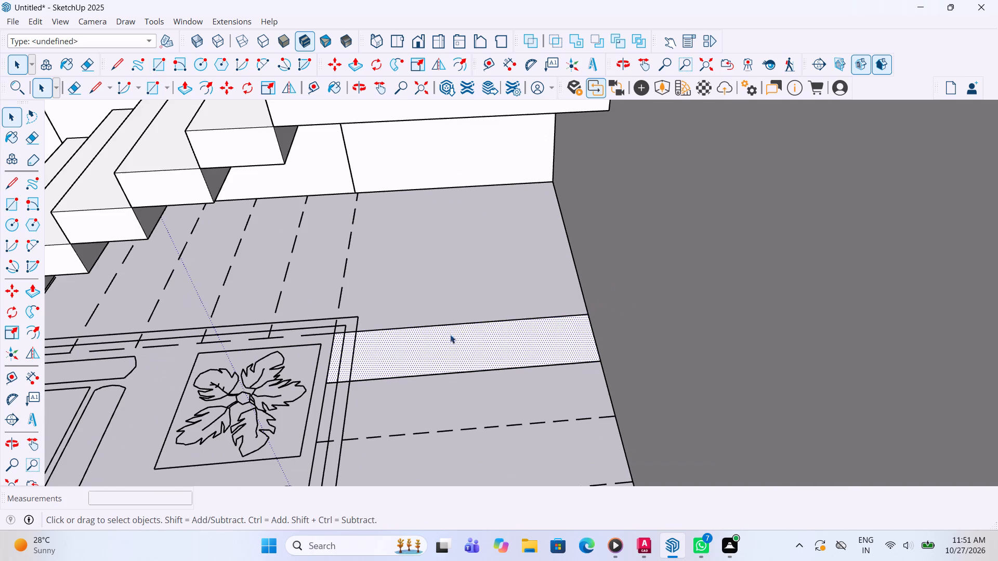
click(516, 197)
double_click(503, 339)
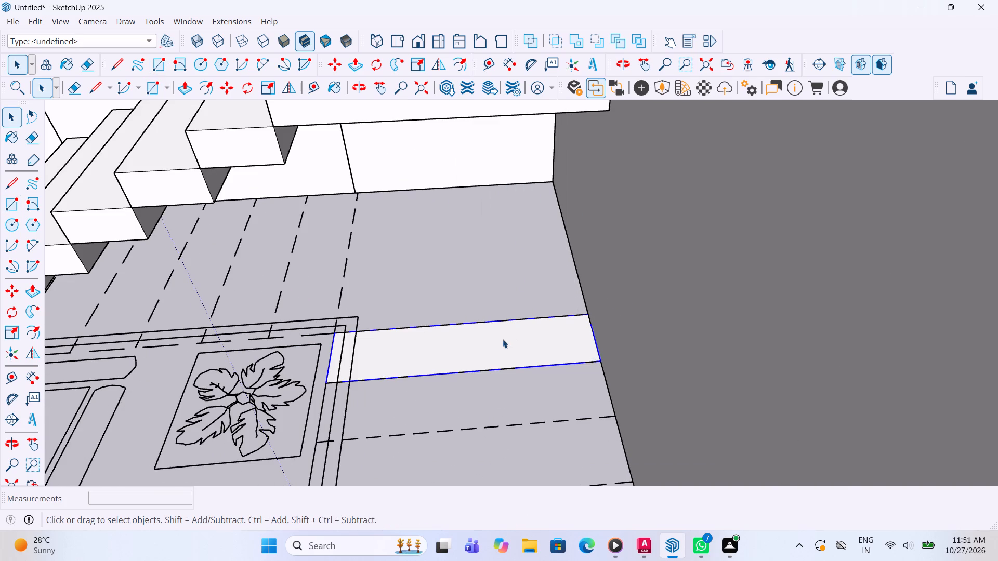
key(p)
click(495, 343)
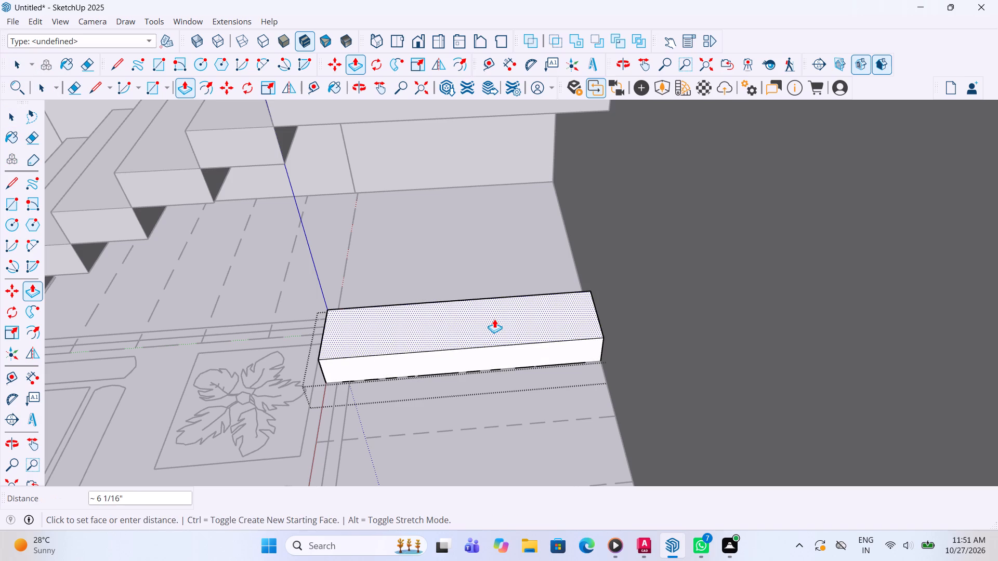
key(6)
key(shift+quotedbl)
key(Return)
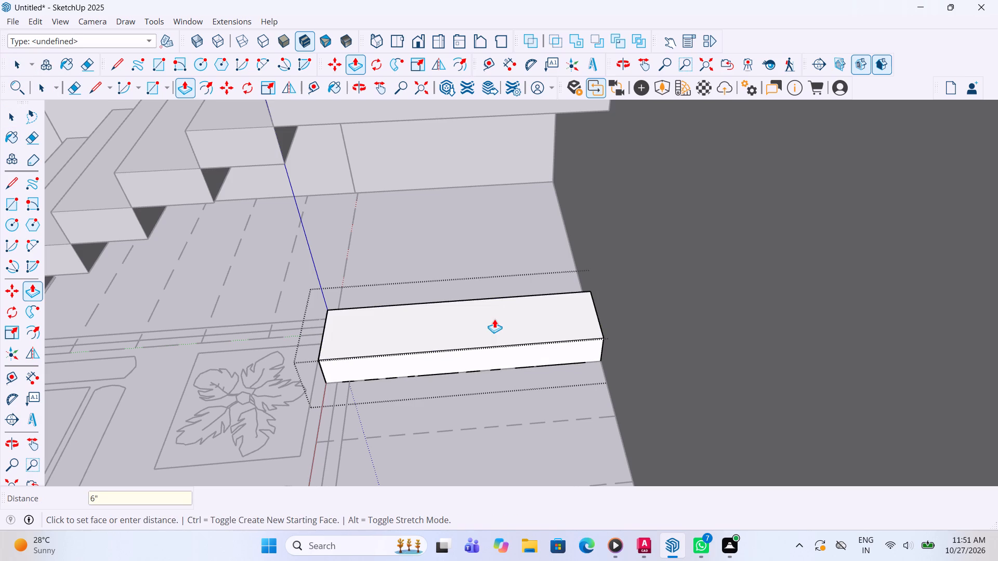
key(space)
click(476, 220)
Measure the spacing between the second flight's dashed tread lines with the Dimension tool.
scroll(433, 450, down, 6)
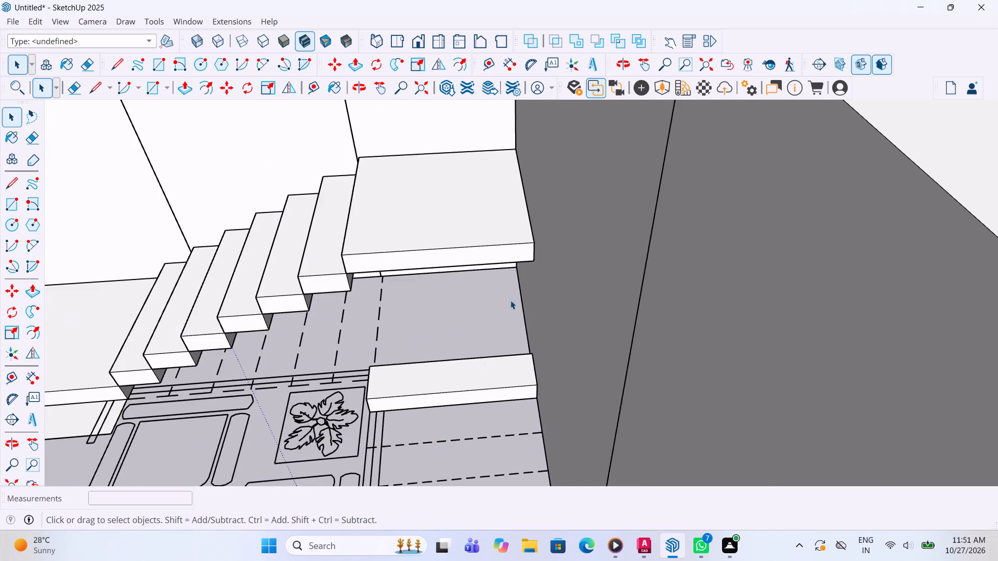
scroll(510, 299, down, 6)
scroll(476, 396, up, 5)
middle_drag(476, 381, 778, 397)
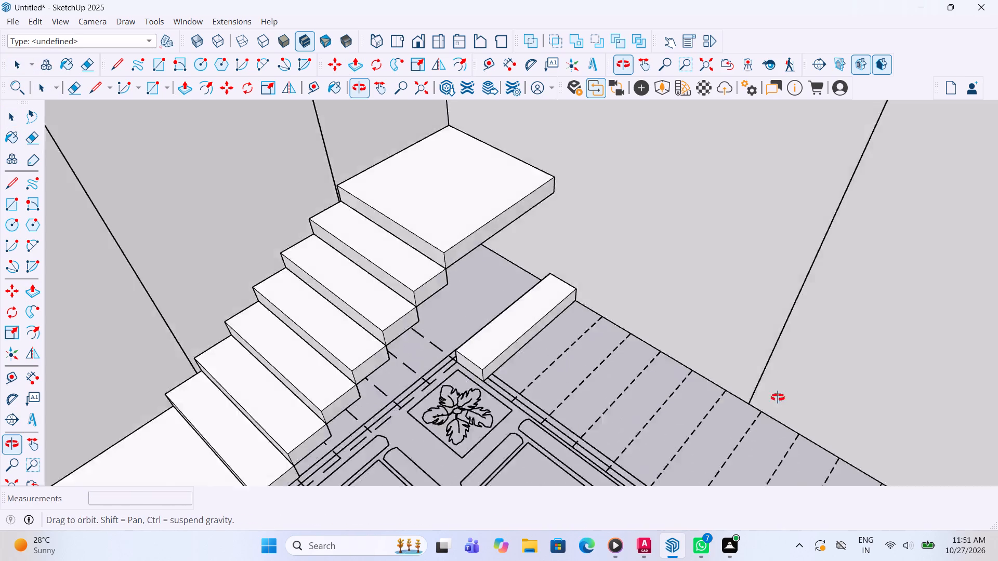
middle_drag(778, 397, 855, 399)
scroll(130, 257, down, 3)
scroll(689, 336, up, 3)
scroll(772, 340, up, 2)
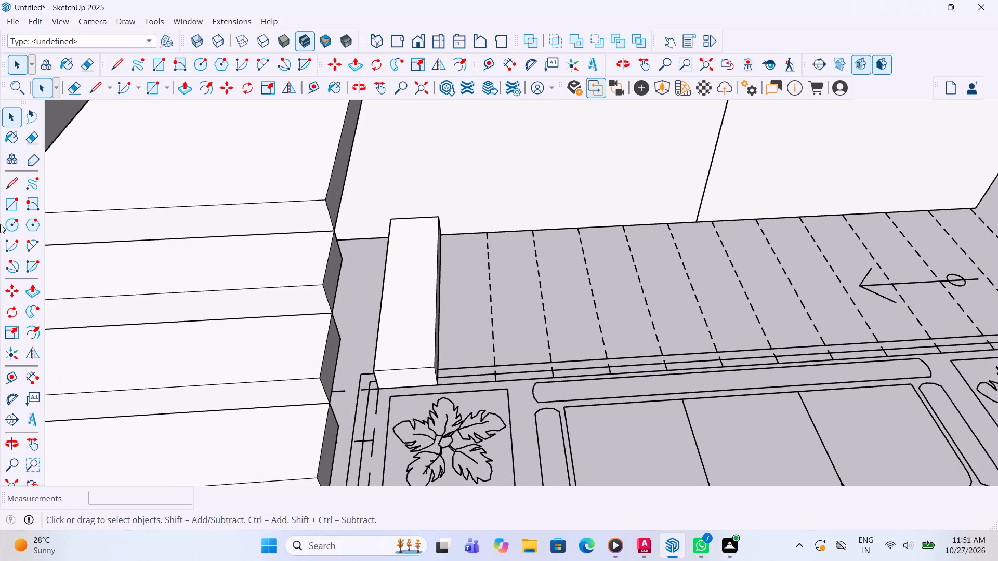
click(25, 369)
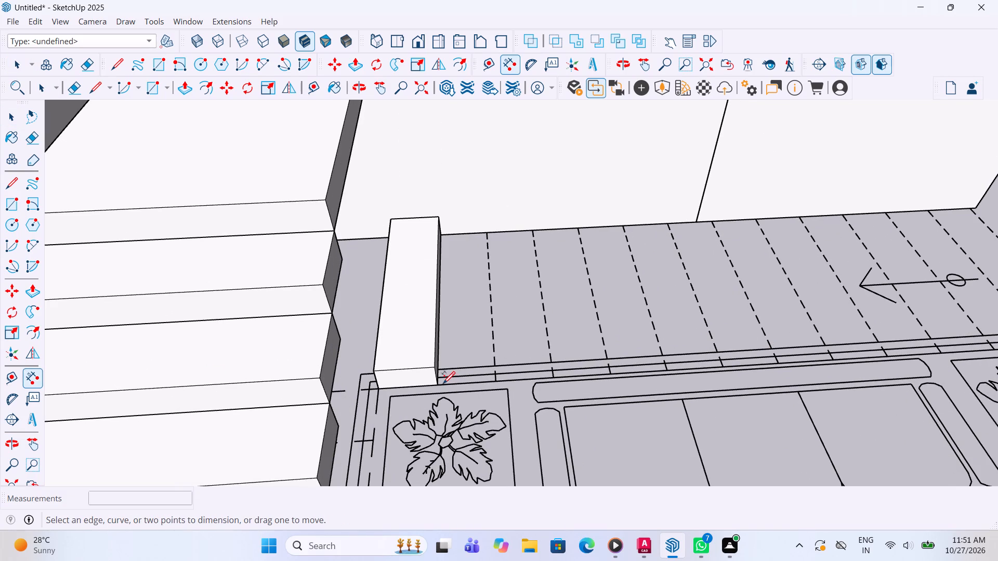
click(438, 385)
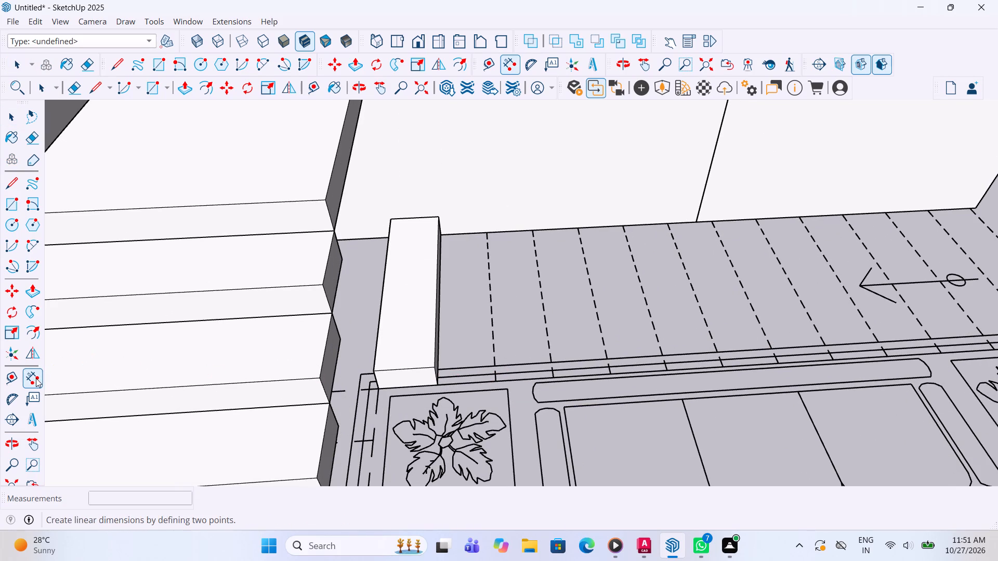
click(35, 378)
click(495, 378)
drag(33, 372, 43, 382)
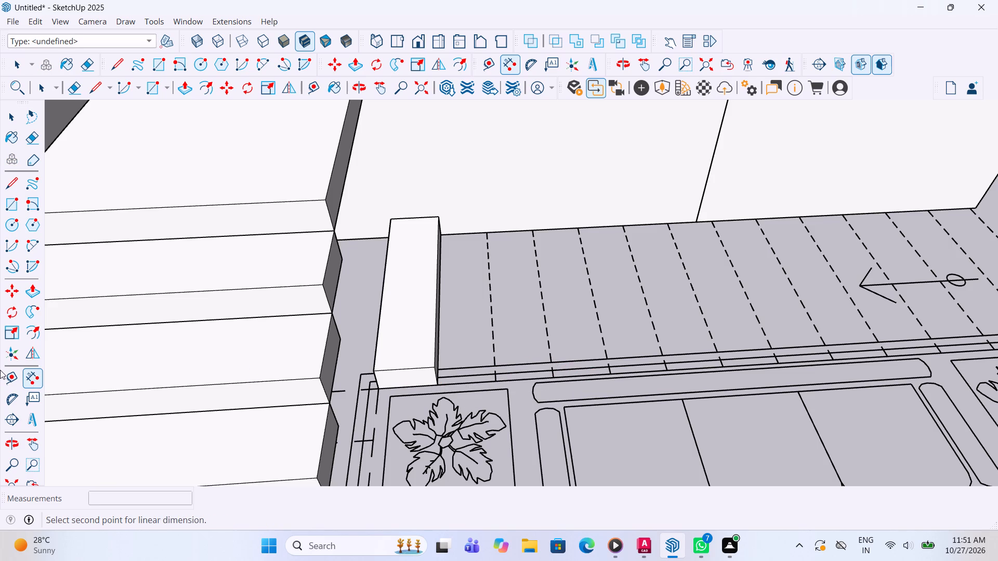
click(34, 366)
click(34, 373)
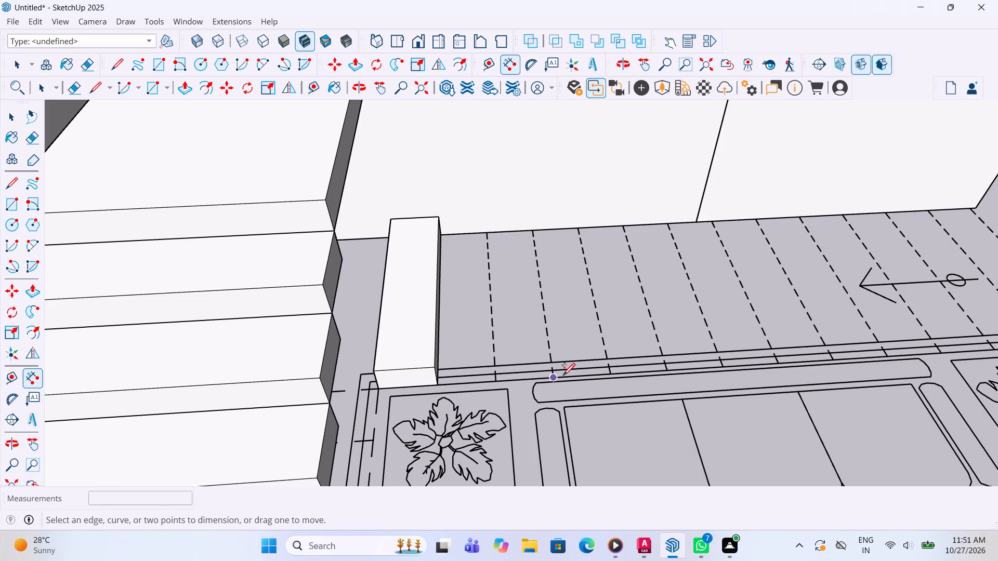
click(555, 377)
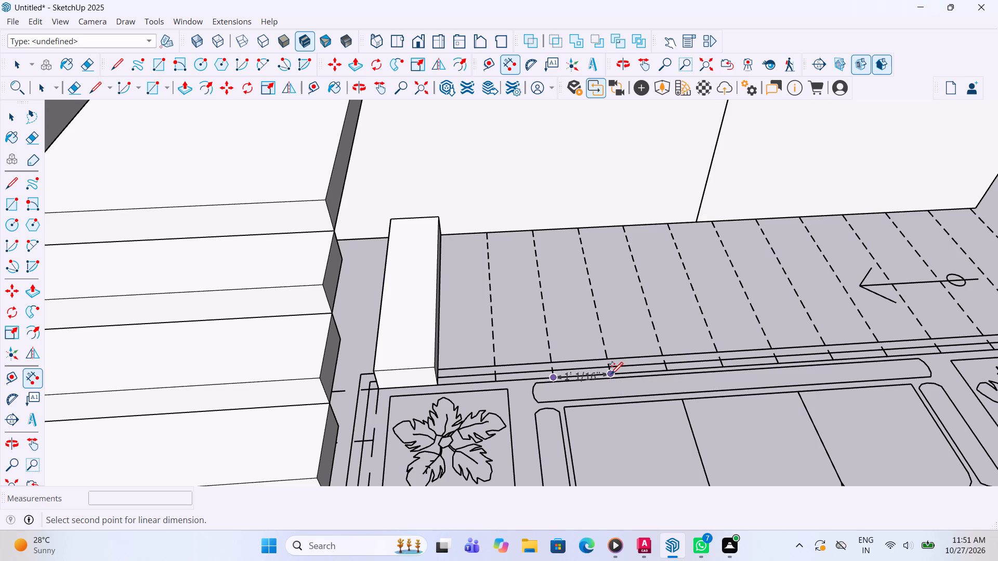
scroll(301, 401, down, 4)
key(space)
Move the second flight's first tread group up 4', from its bottom front corner to the corner landing's top front corner.
scroll(232, 363, down, 5)
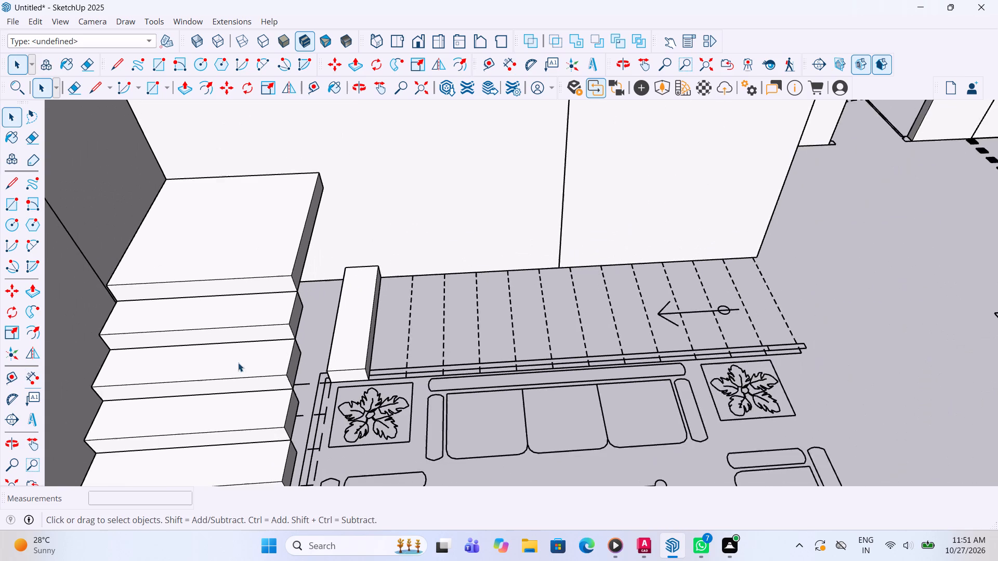
scroll(238, 363, down, 5)
click(712, 304)
middle_drag(326, 304, 193, 296)
scroll(440, 237, up, 3)
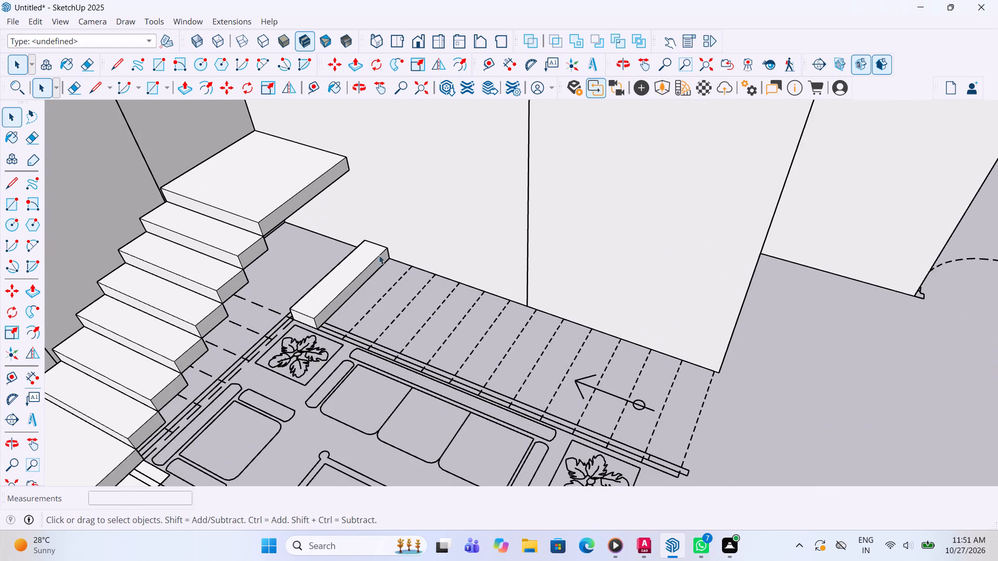
click(325, 282)
key(m)
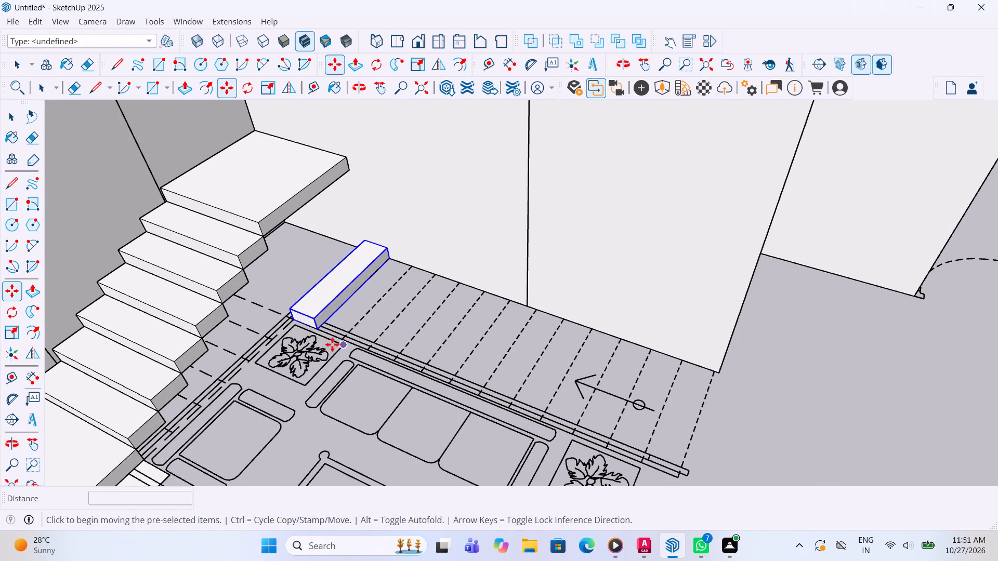
scroll(293, 330, up, 8)
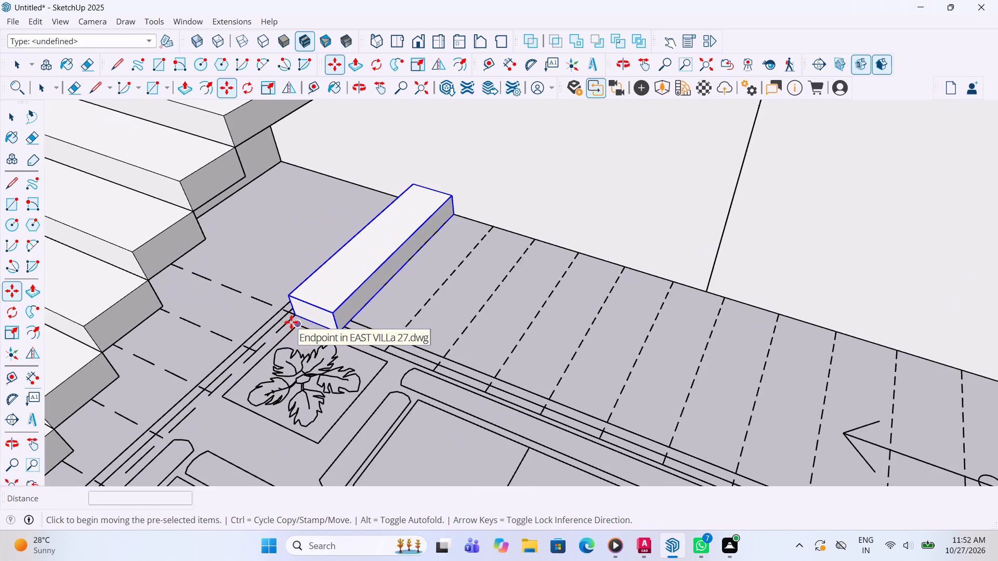
scroll(291, 322, up, 4)
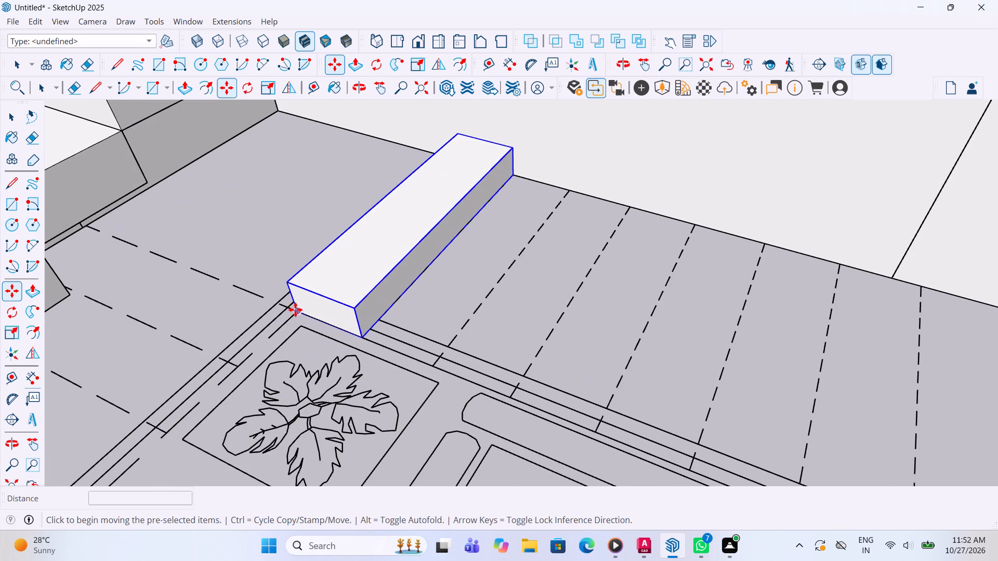
click(295, 310)
scroll(374, 306, down, 5)
scroll(354, 348, down, 5)
scroll(306, 218, up, 8)
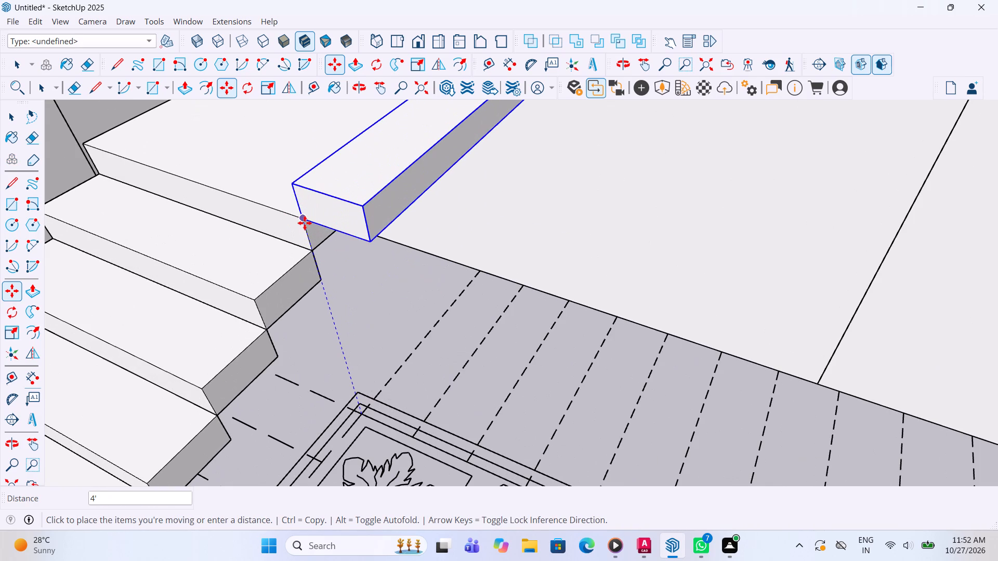
click(305, 223)
key(space)
click(413, 282)
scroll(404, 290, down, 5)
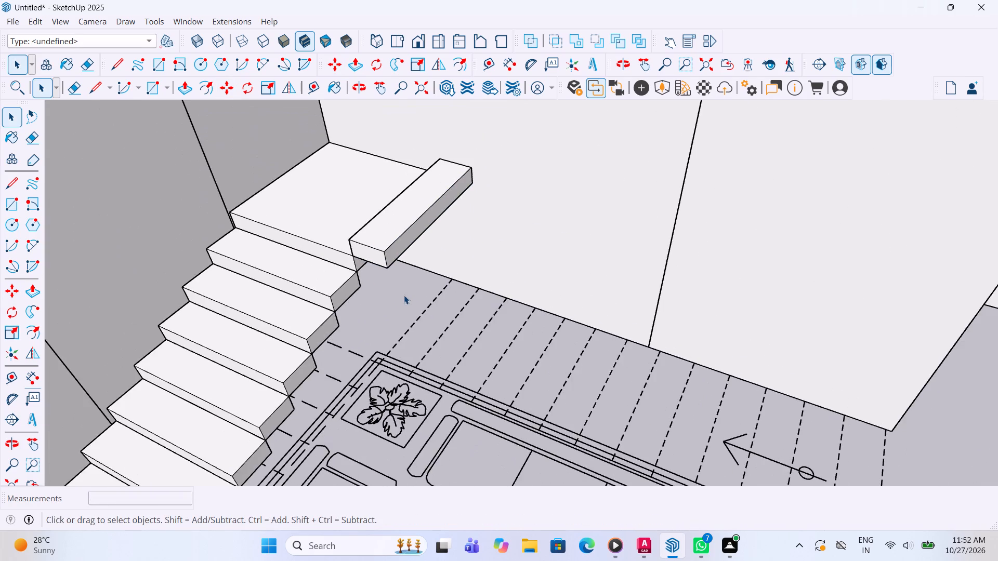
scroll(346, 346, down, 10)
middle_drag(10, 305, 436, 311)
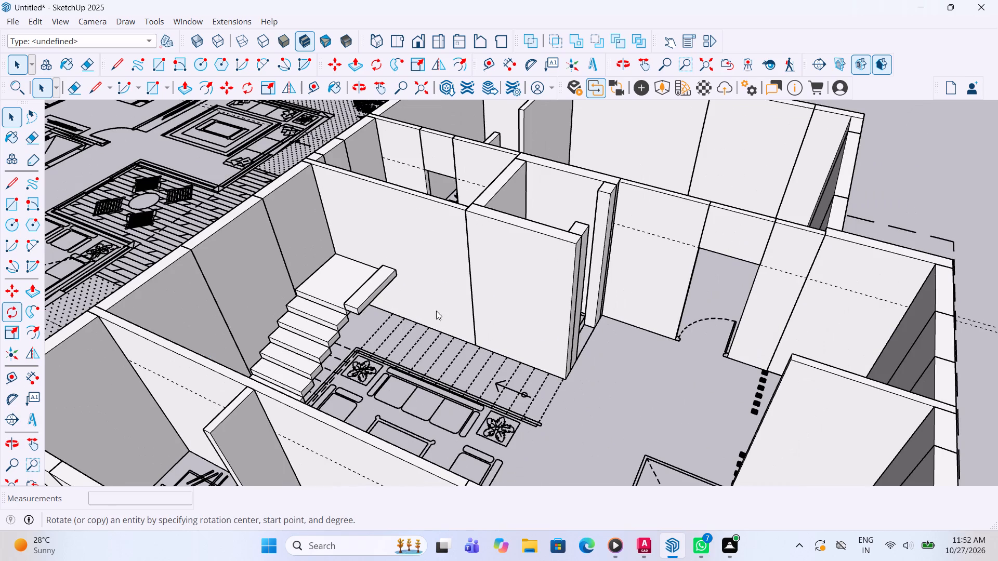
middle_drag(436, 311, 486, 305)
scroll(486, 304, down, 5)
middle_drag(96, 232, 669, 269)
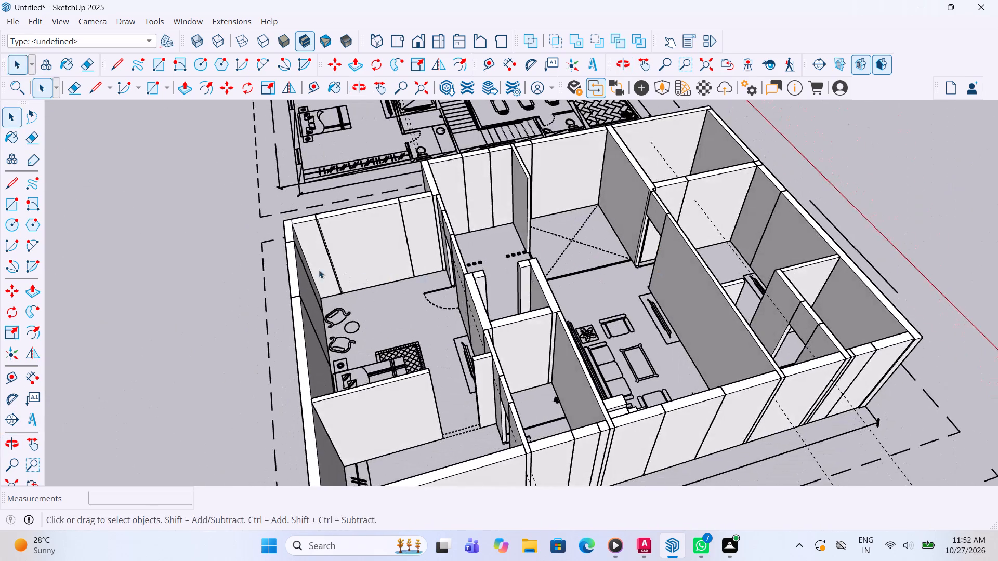
Copy the second flight's first tread group twice, each copy about 1' 1 1/2" up onto the previous tread's top outer front corner.
scroll(319, 270, down, 5)
scroll(654, 336, up, 4)
middle_drag(488, 344, 0, 378)
scroll(514, 204, up, 3)
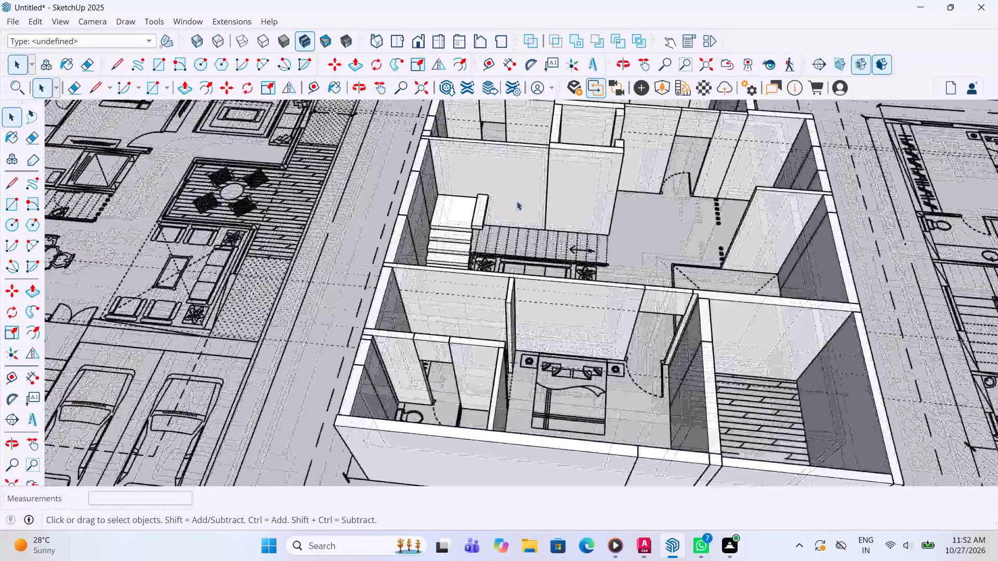
scroll(517, 201, up, 7)
scroll(424, 258, up, 1)
click(424, 258)
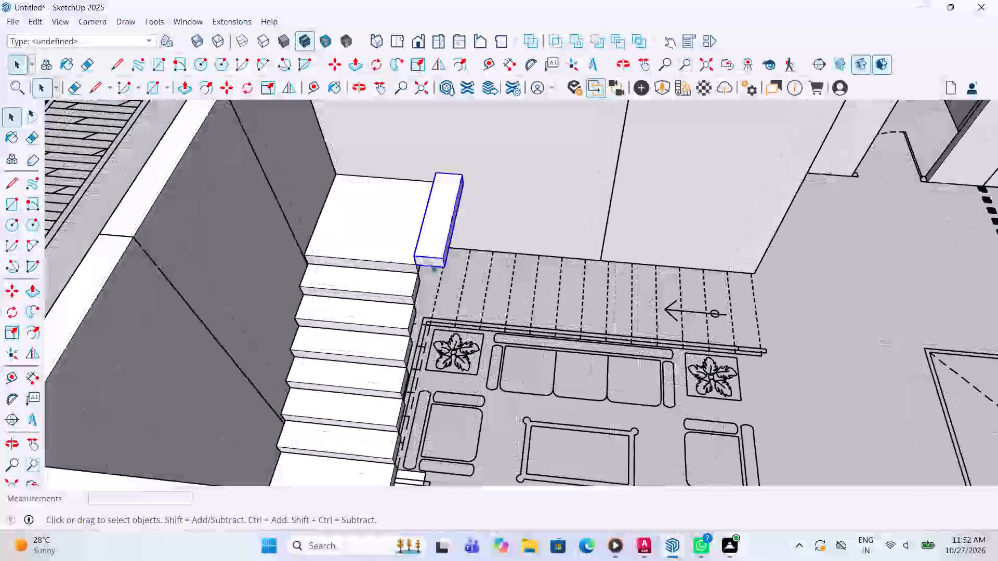
key(m)
scroll(425, 277, up, 4)
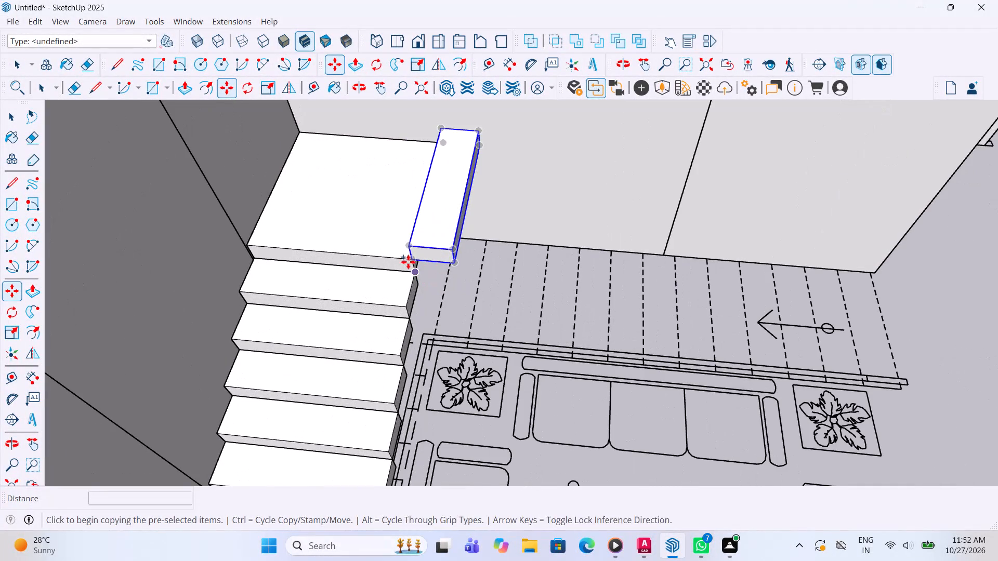
click(413, 260)
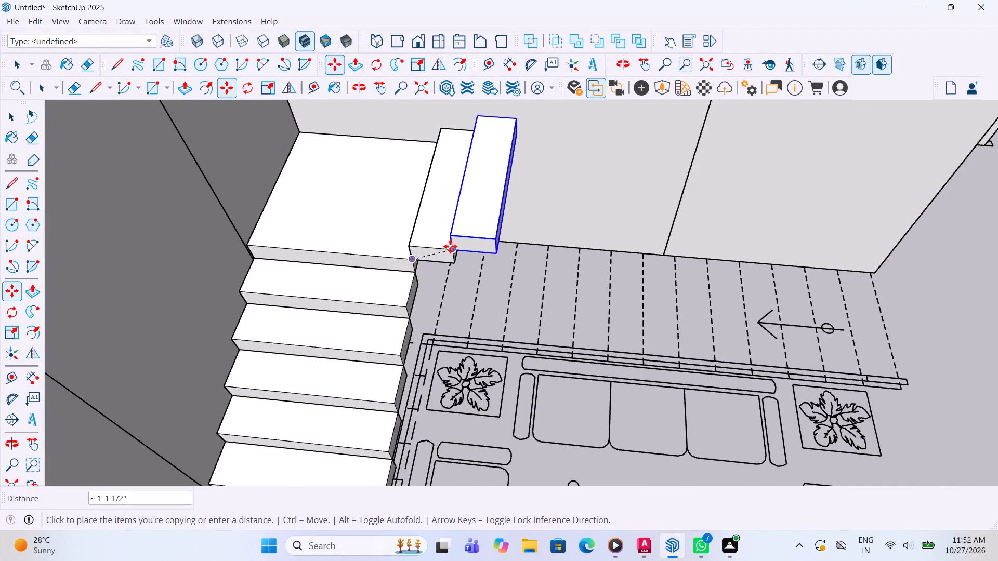
click(450, 246)
key(m)
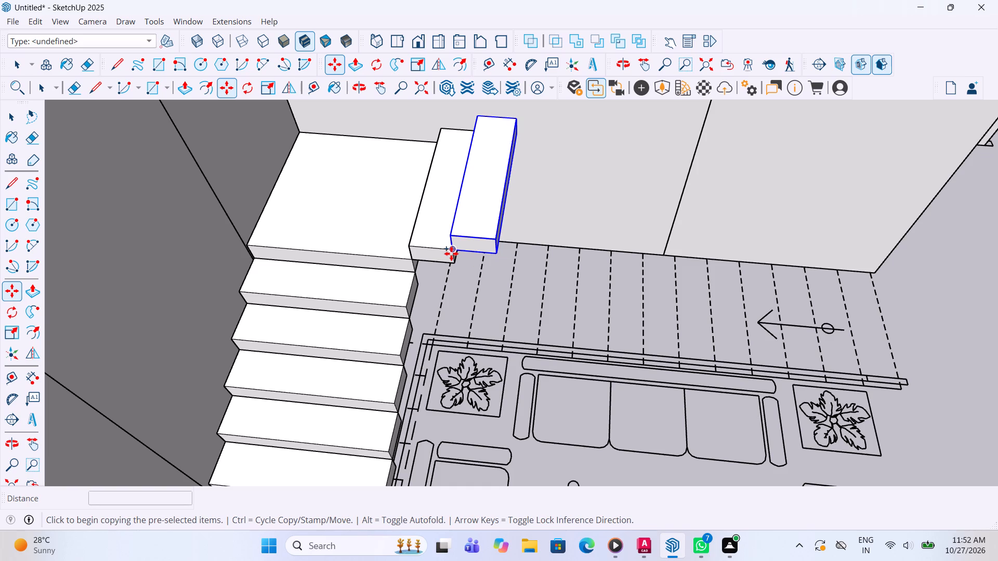
click(451, 253)
click(497, 240)
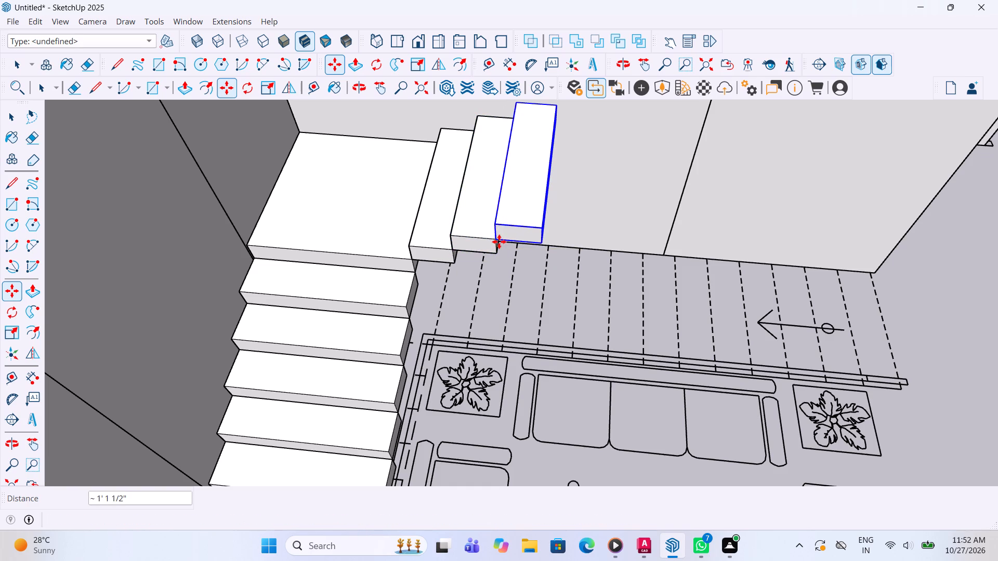
Add four more stepped tread copies to the second flight, bringing it to seven treads, each offset about 1' 1 1/2" from the last.
key(m)
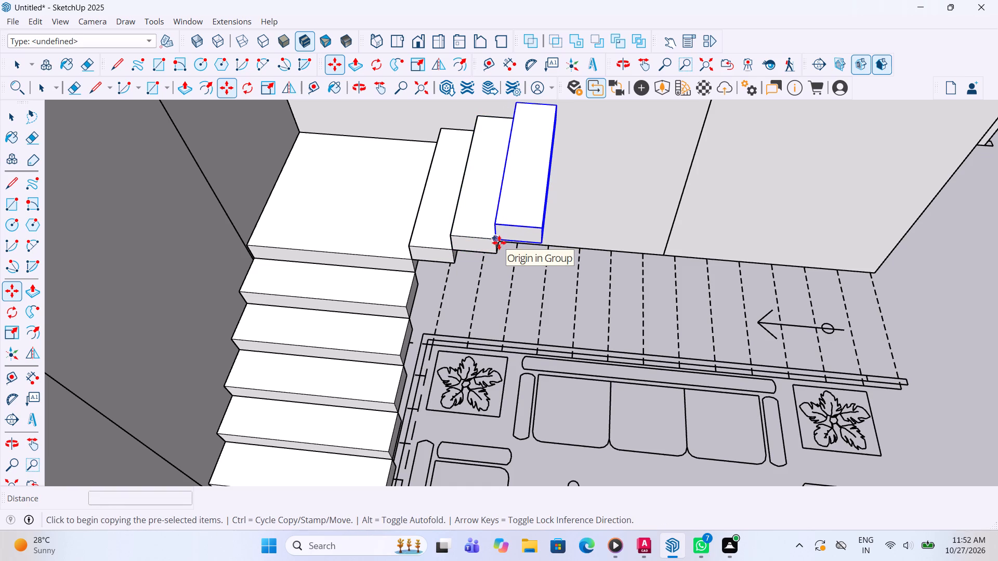
click(499, 243)
click(542, 226)
key(m)
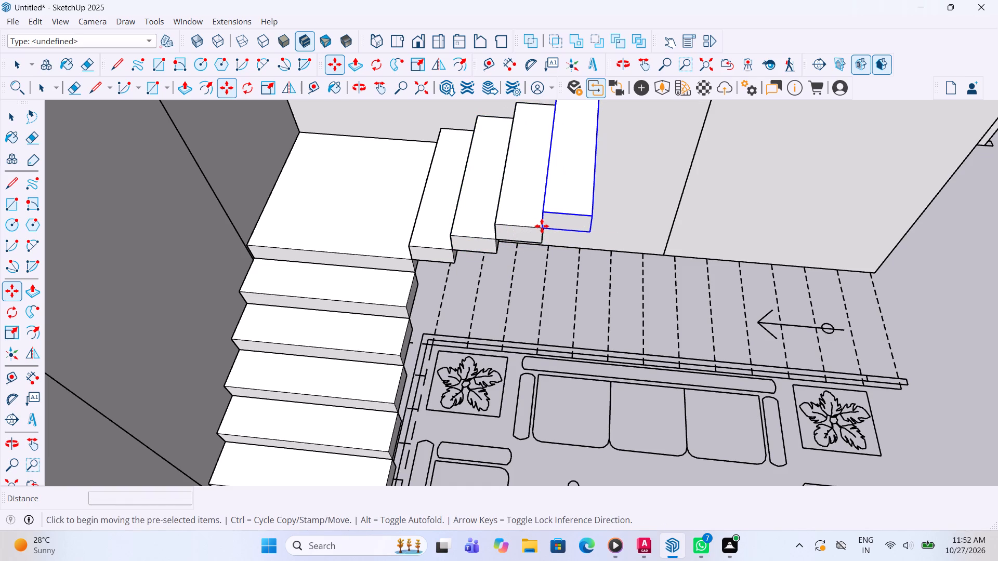
click(542, 229)
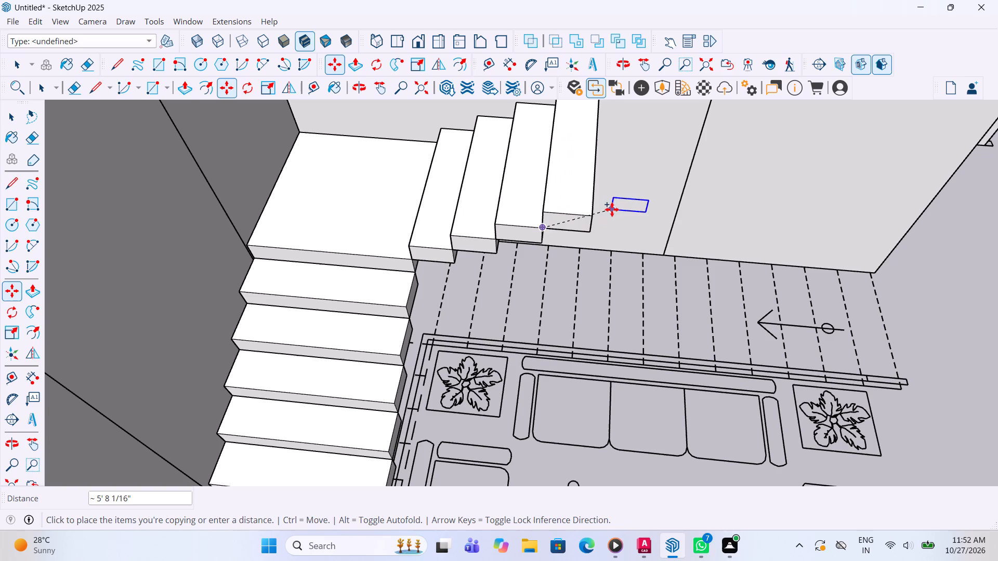
click(592, 221)
key(m)
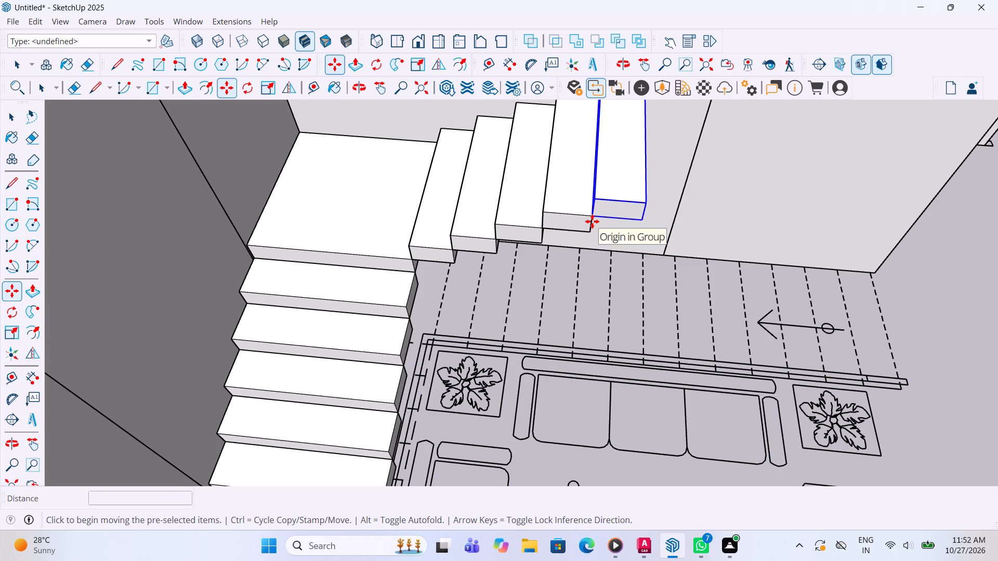
click(594, 218)
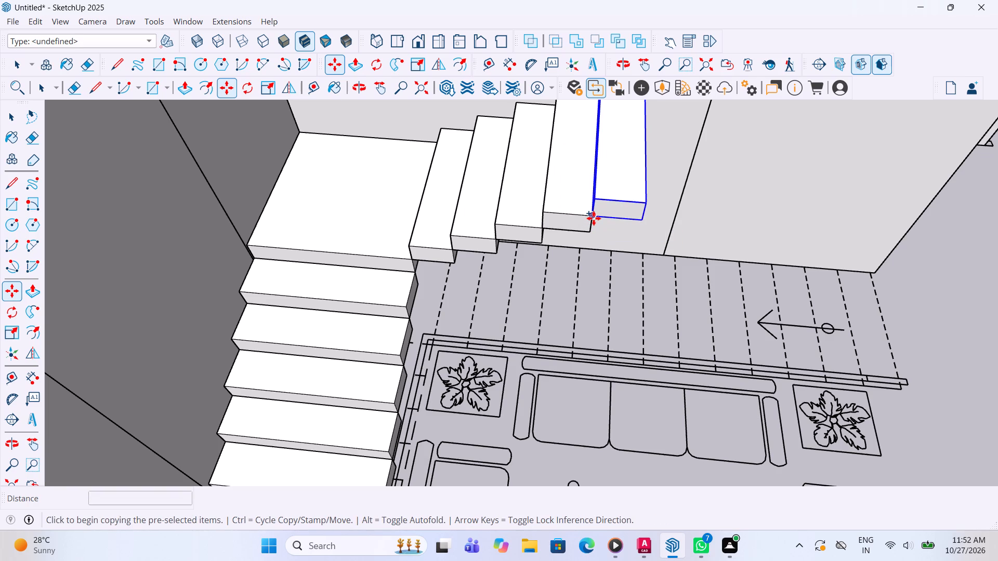
double_click(641, 204)
key(m)
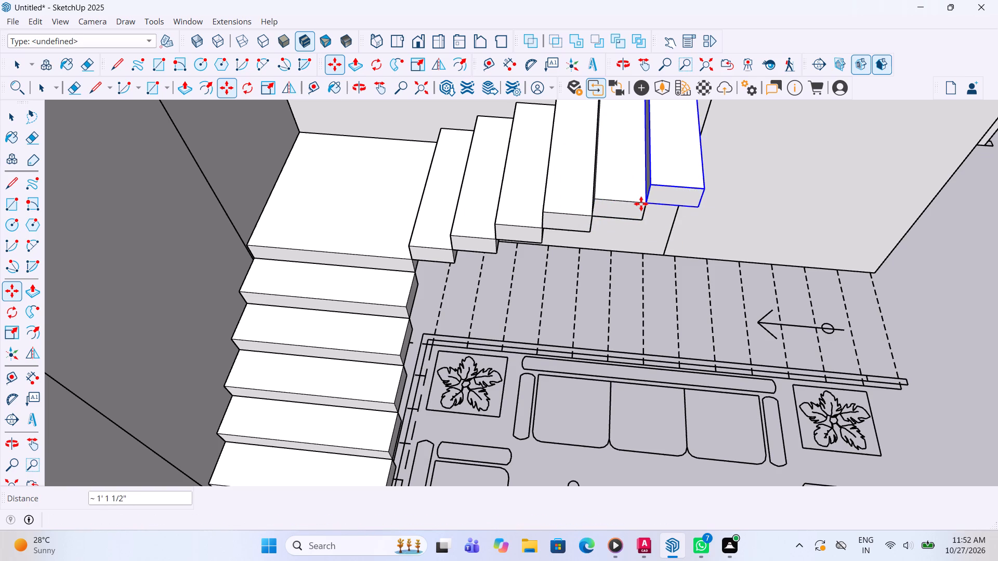
click(646, 204)
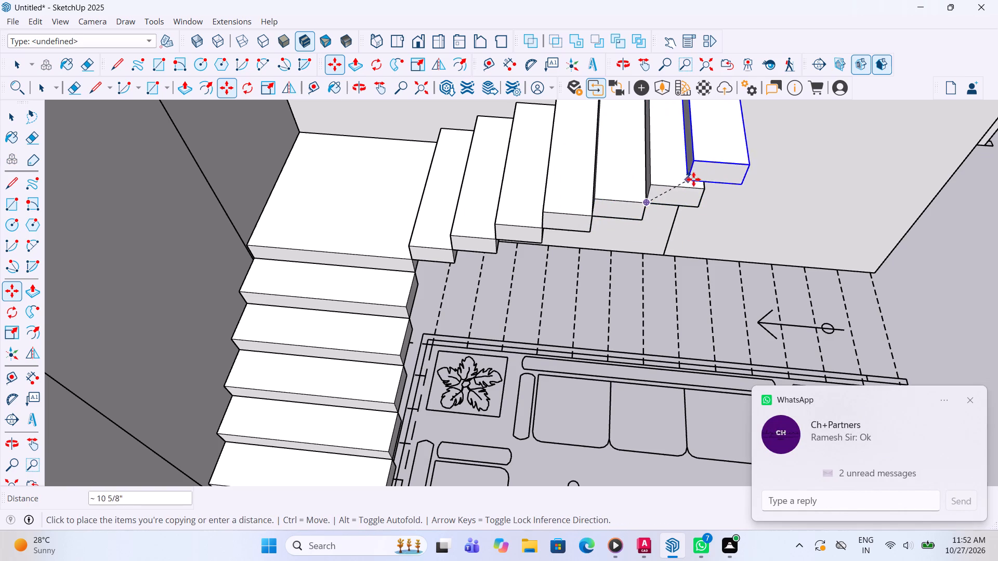
click(703, 191)
Continue the second flight with three more tread copies, each from its bottom front corner to the previous tread's top outer corner.
scroll(515, 291, down, 6)
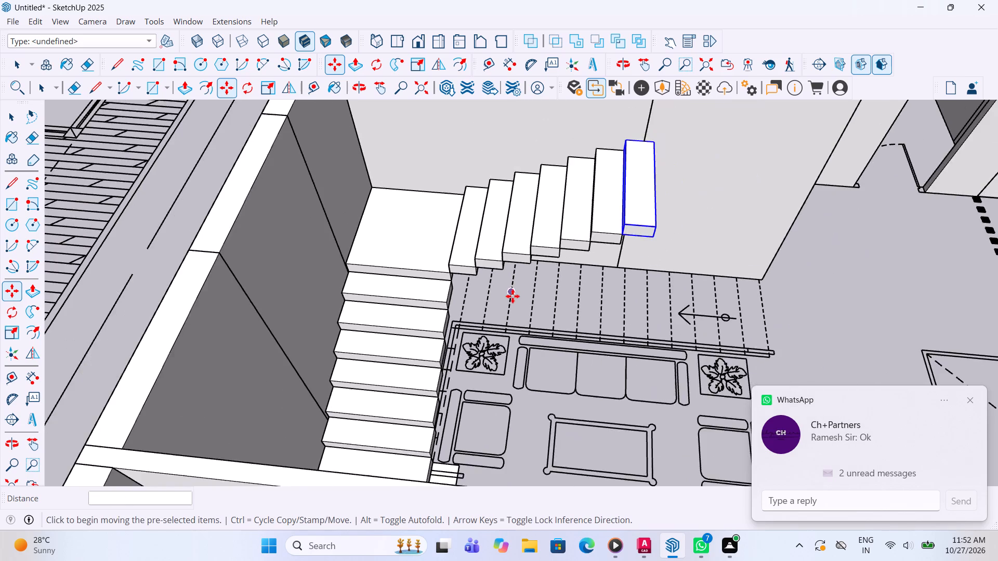
scroll(513, 294, down, 3)
scroll(601, 240, up, 8)
key(m)
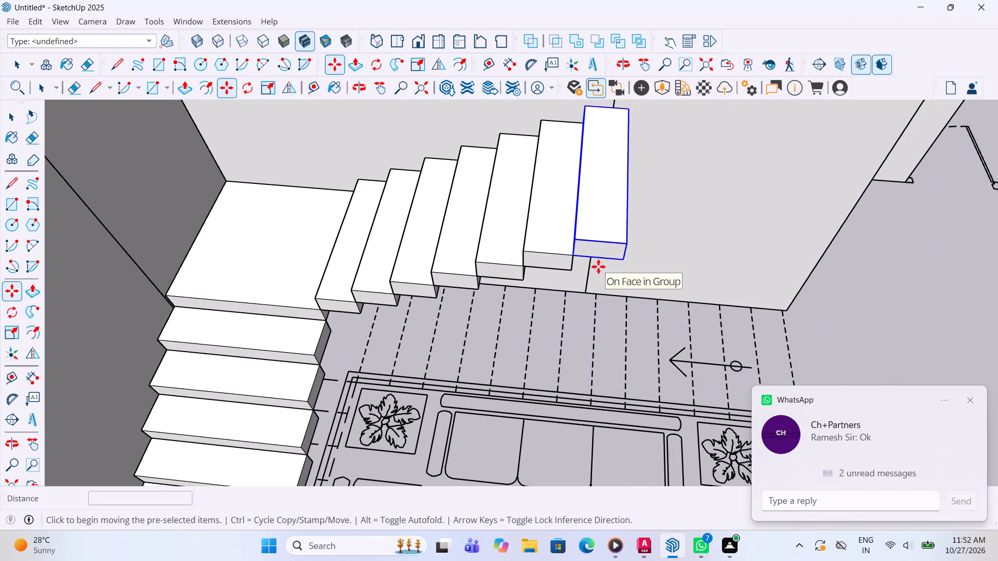
click(573, 259)
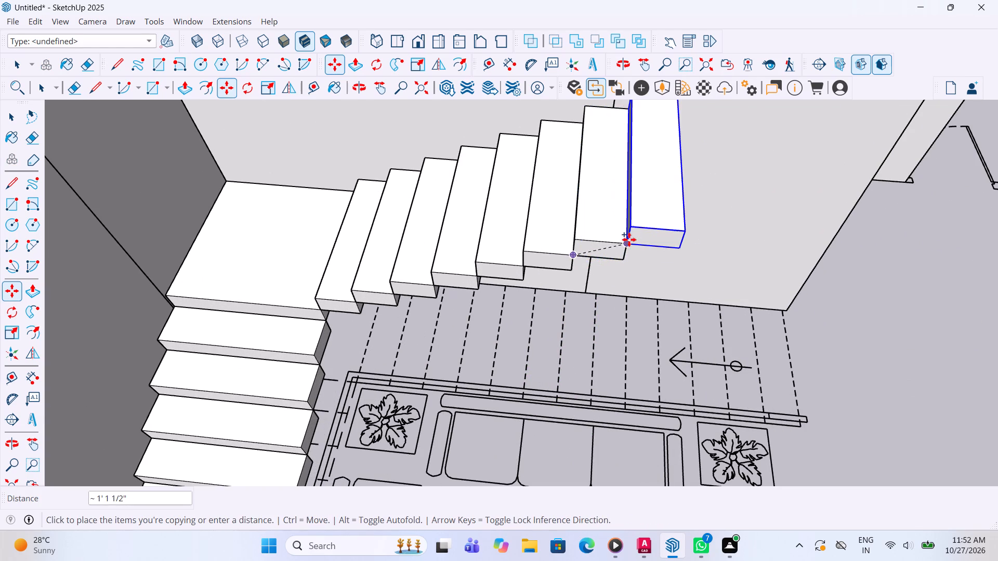
click(627, 242)
key(m)
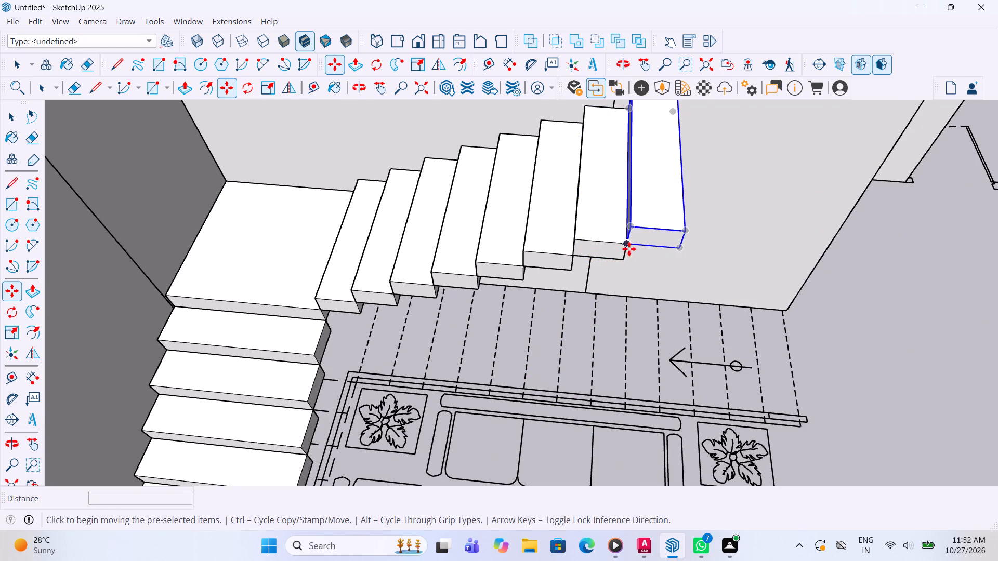
click(628, 248)
click(684, 230)
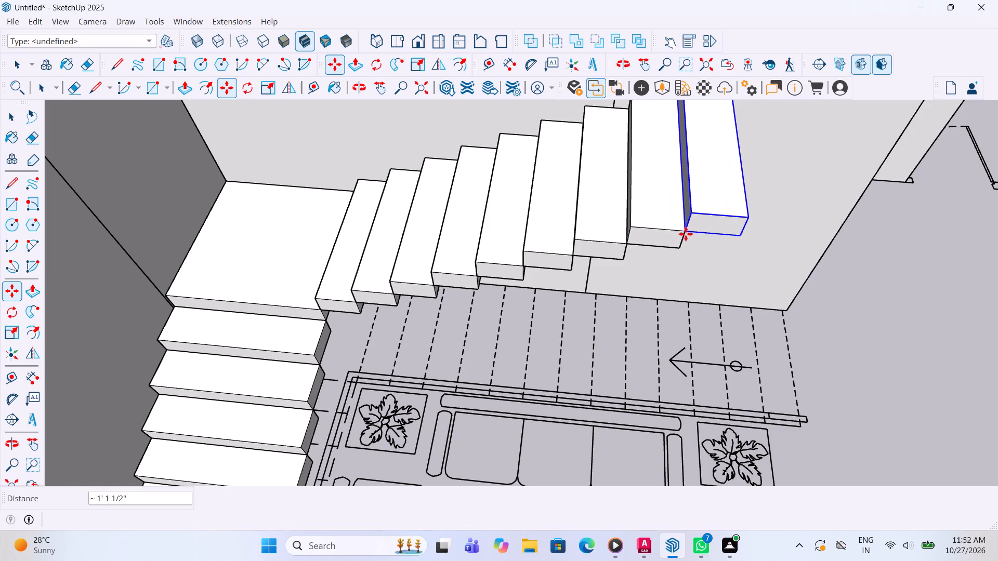
key(m)
click(688, 230)
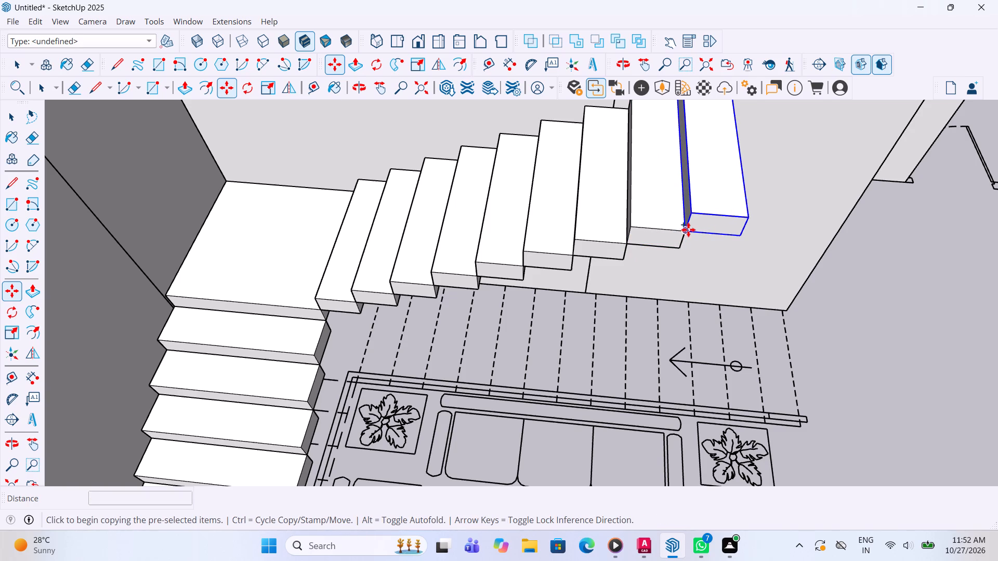
click(748, 216)
Copy the second flight's top tread twice more at the same stepped offset to make the eleventh and twelfth treads.
scroll(546, 297, down, 5)
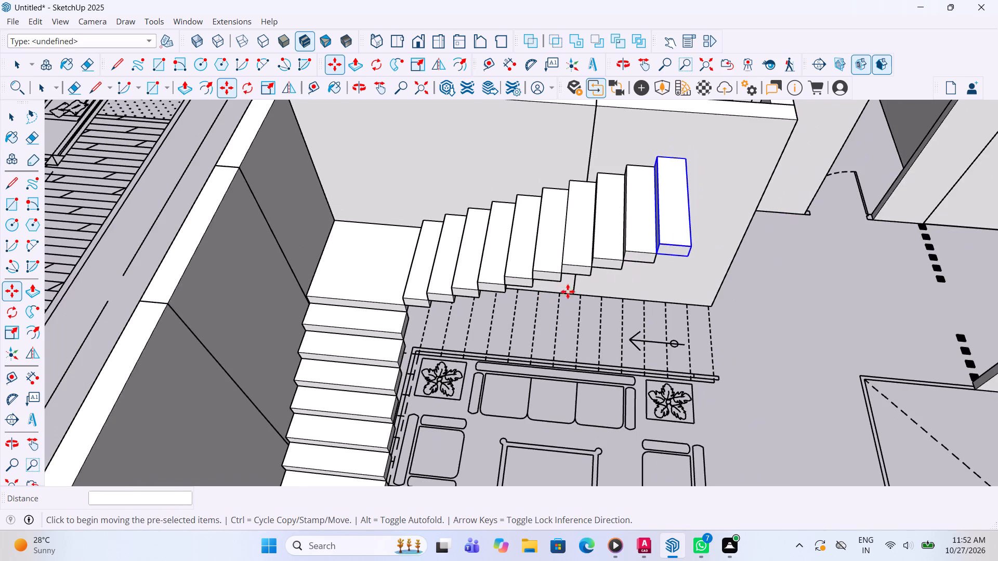
scroll(663, 259, up, 4)
key(m)
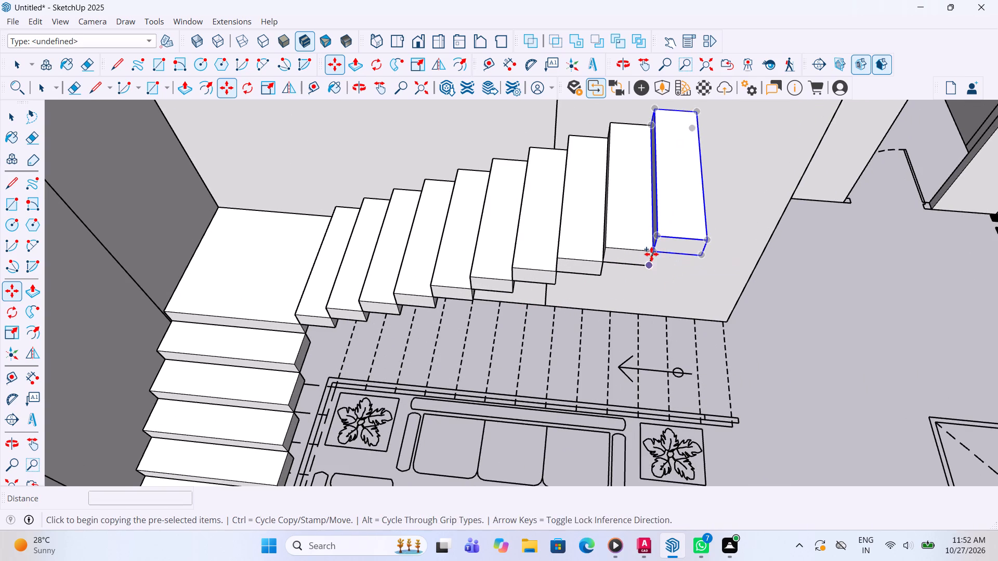
click(653, 253)
click(707, 240)
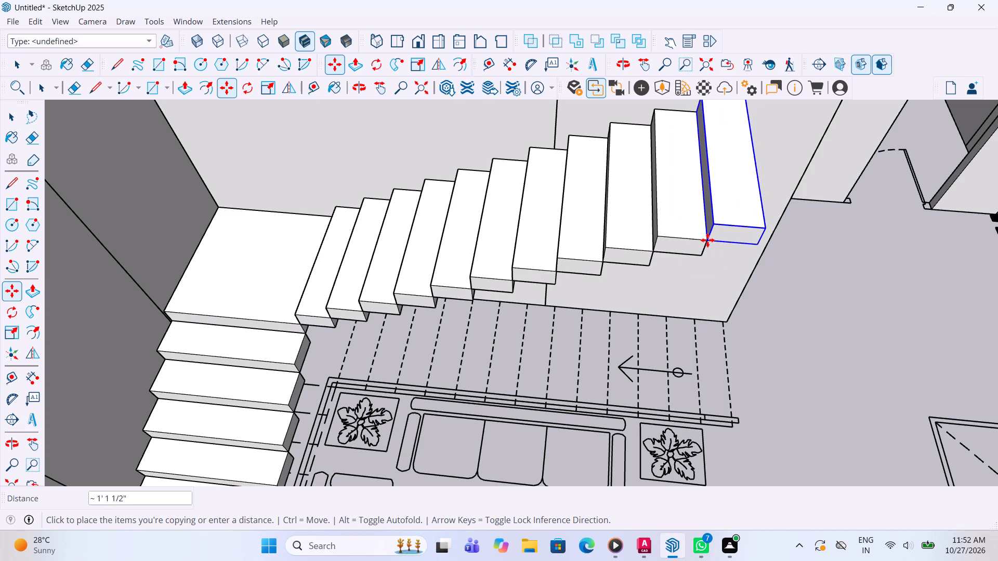
key(m)
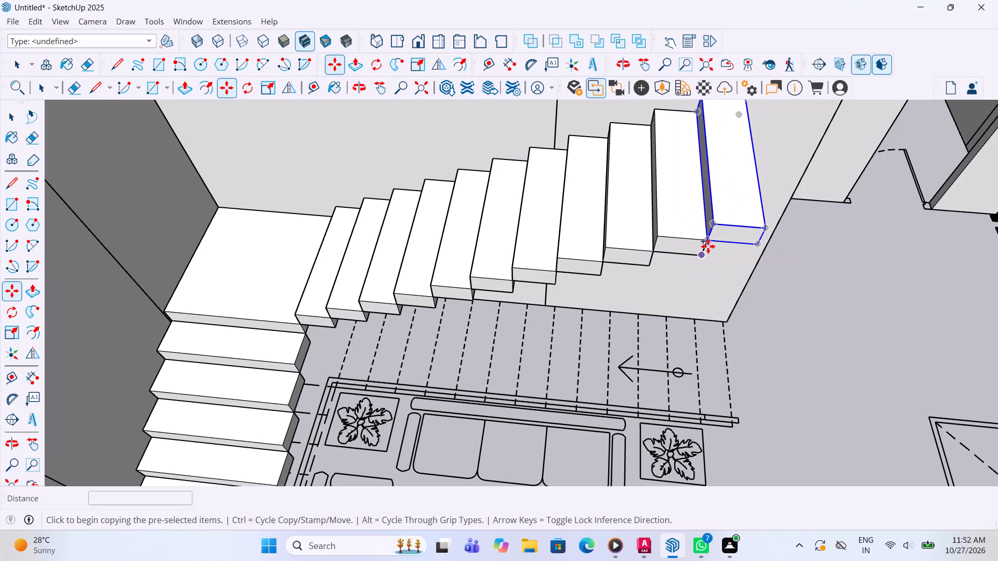
click(711, 243)
click(764, 227)
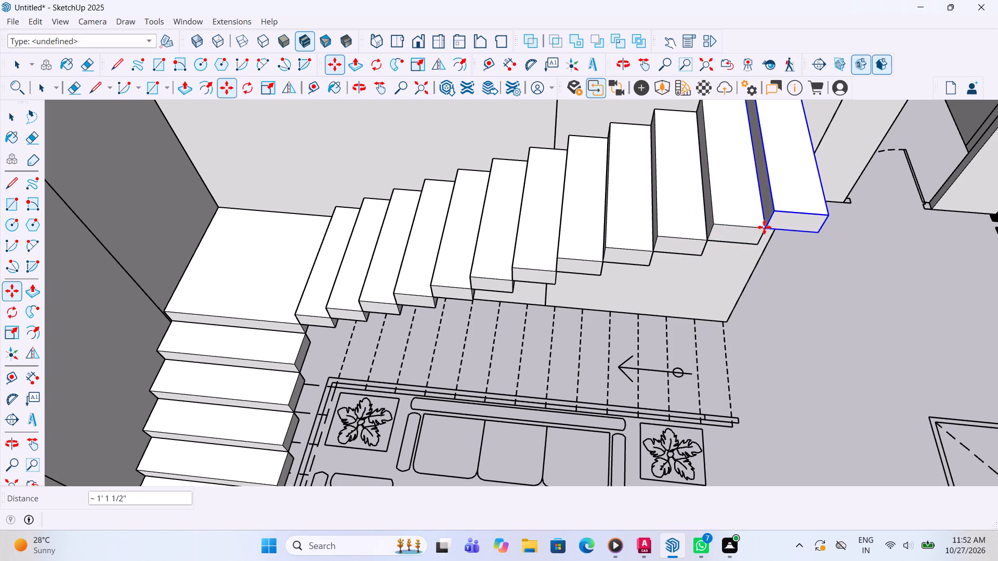
scroll(376, 295, down, 5)
key(space)
click(705, 283)
Add a thirteenth tread by copying the second flight's top tread about 1' 1 1/2" up to its top outer front corner.
middle_drag(659, 340, 659, 318)
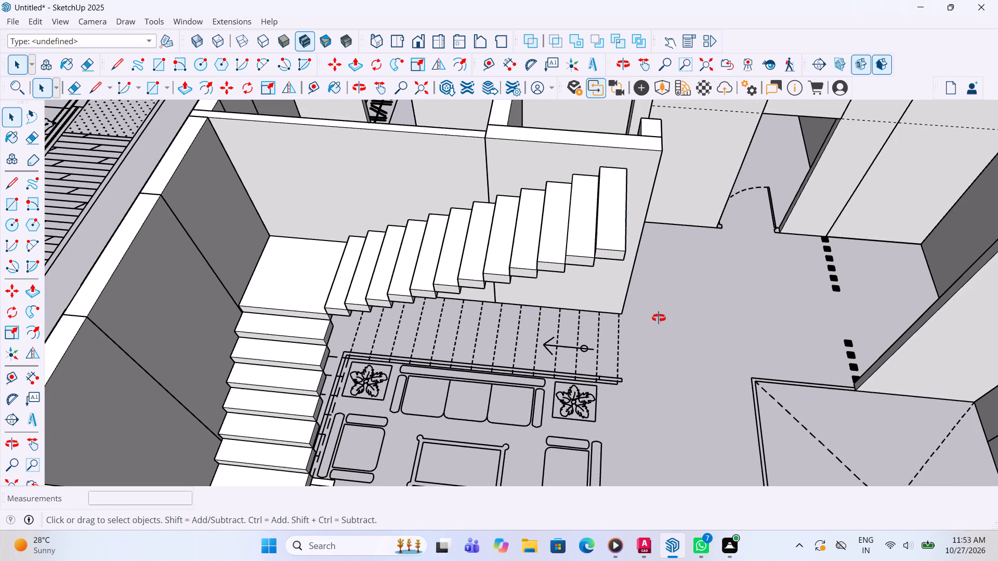
middle_drag(659, 318, 659, 306)
scroll(401, 357, up, 2)
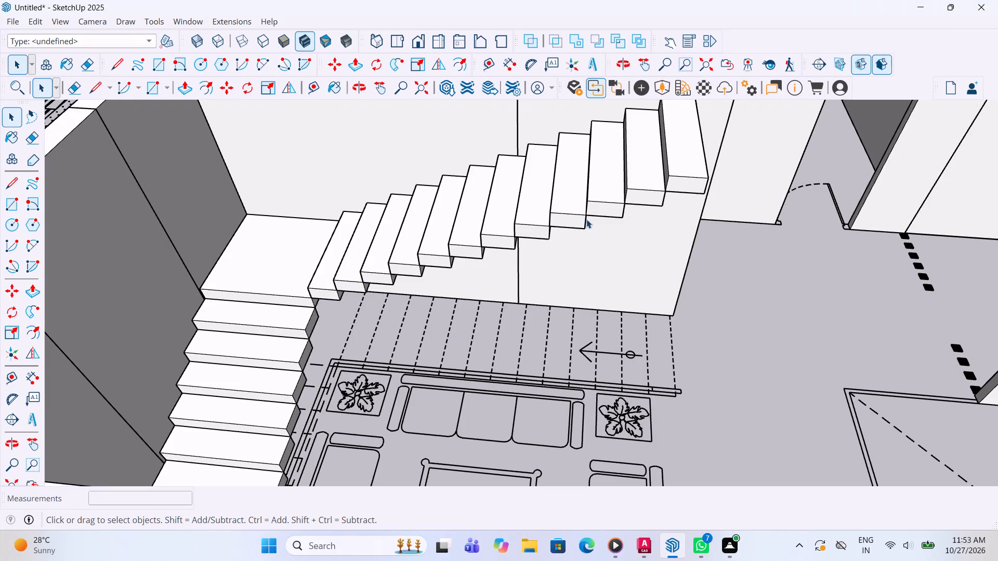
scroll(462, 316, down, 4)
scroll(582, 312, up, 3)
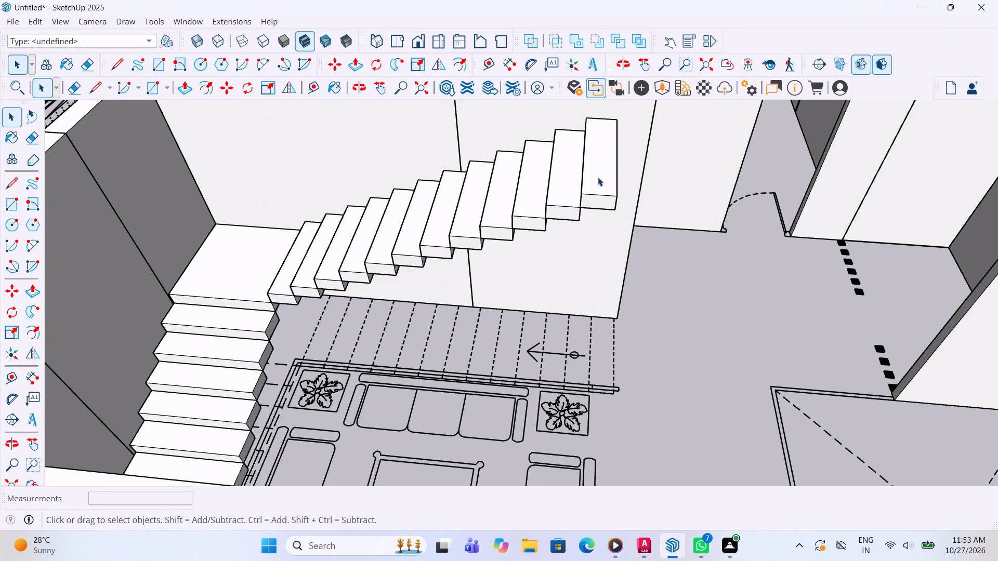
click(598, 177)
key(m)
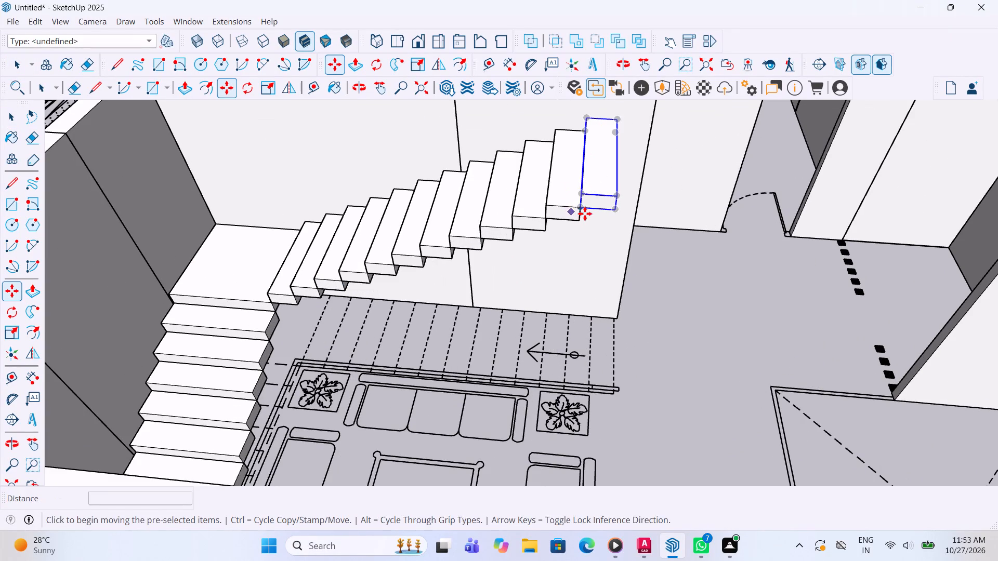
click(585, 213)
click(620, 194)
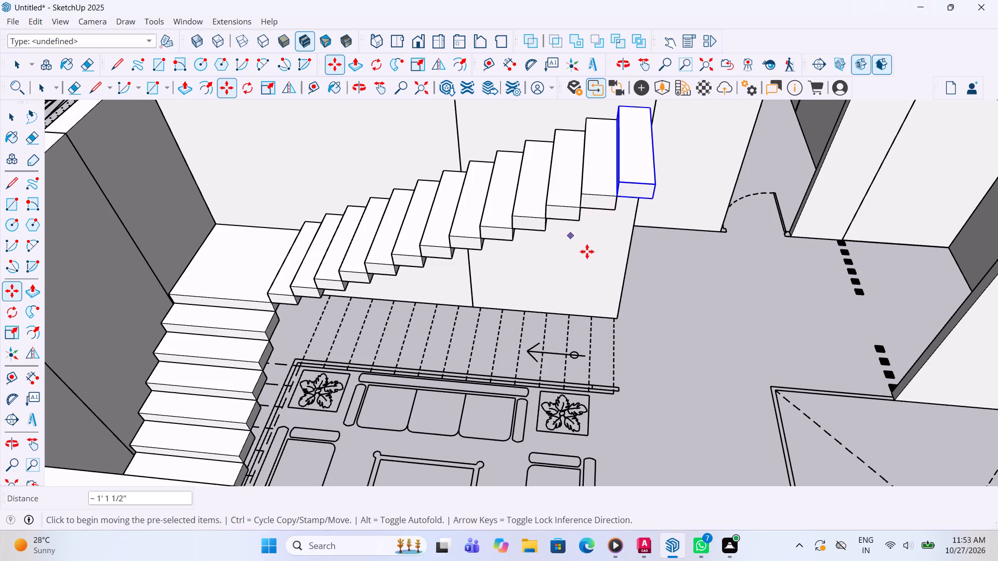
key(space)
click(761, 237)
Examine the staircase from the first flight and corner landing to the top of the second flight against the plan lines.
scroll(324, 431, down, 4)
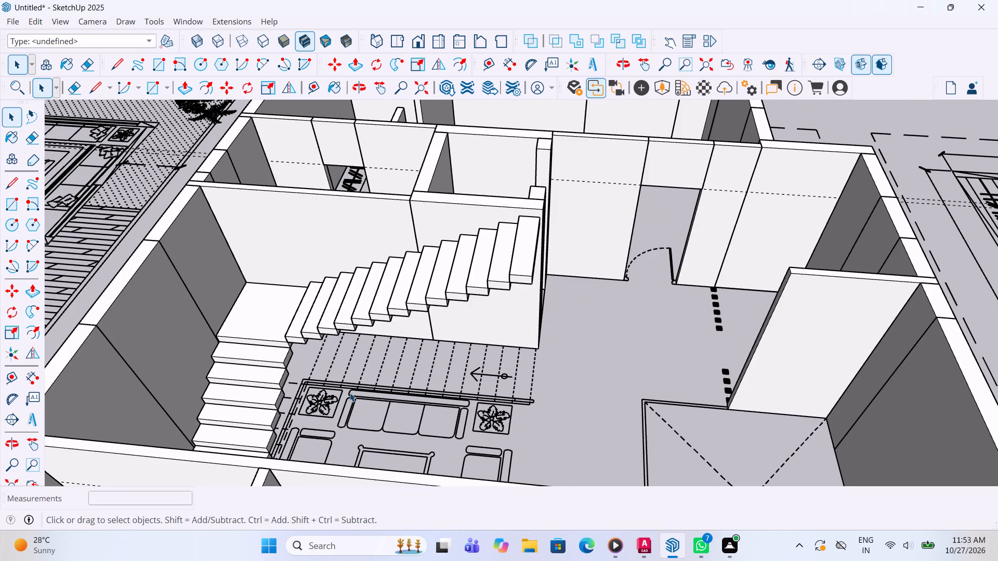
scroll(347, 393, down, 1)
scroll(245, 383, down, 3)
scroll(210, 396, up, 2)
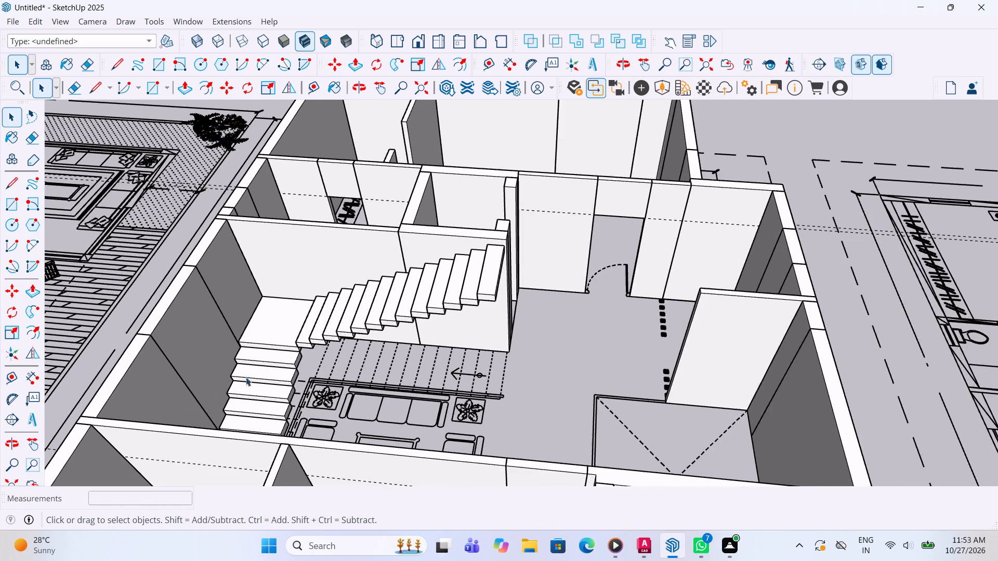
scroll(301, 354, up, 3)
middle_drag(305, 351, 348, 343)
scroll(292, 392, up, 3)
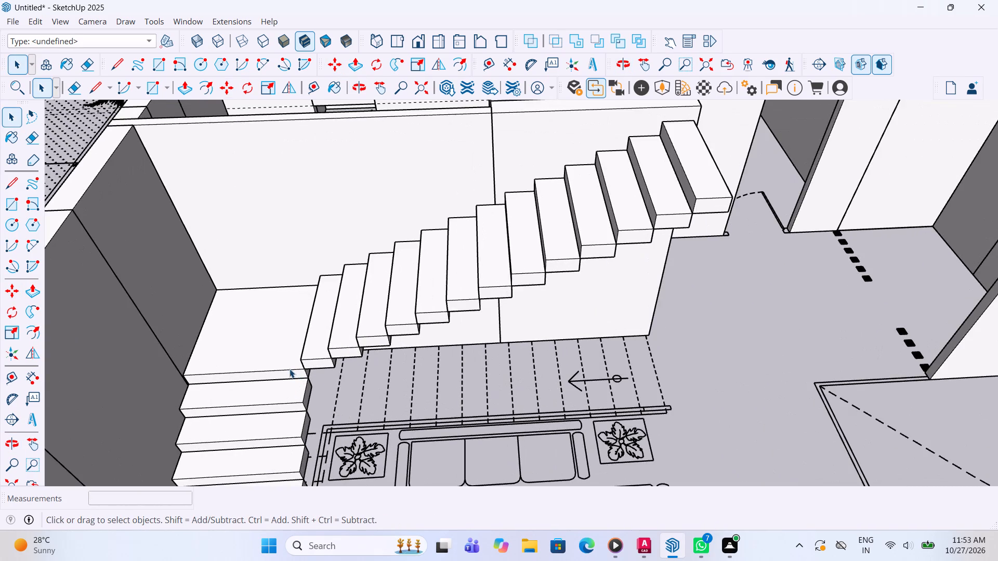
scroll(290, 369, up, 4)
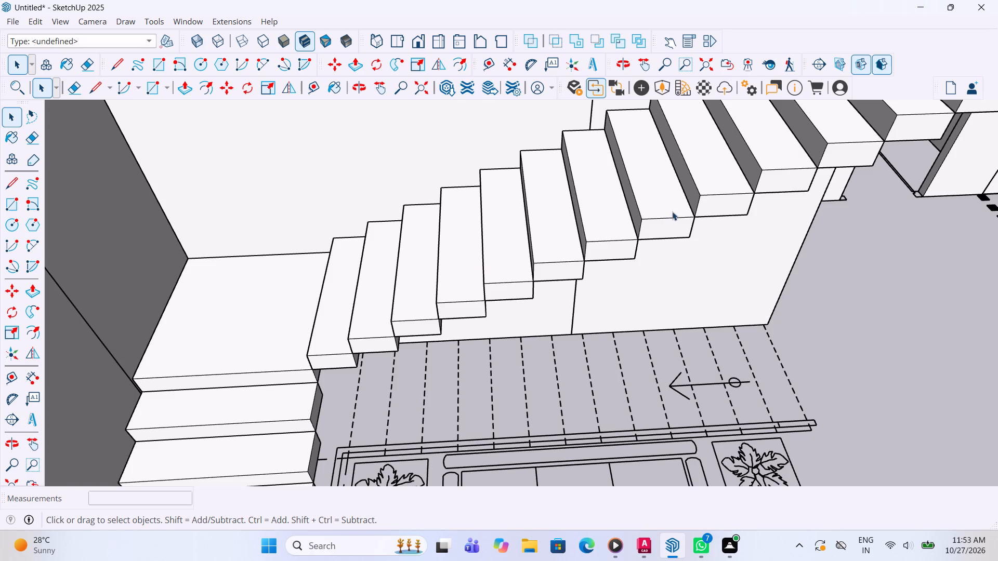
scroll(688, 237, down, 2)
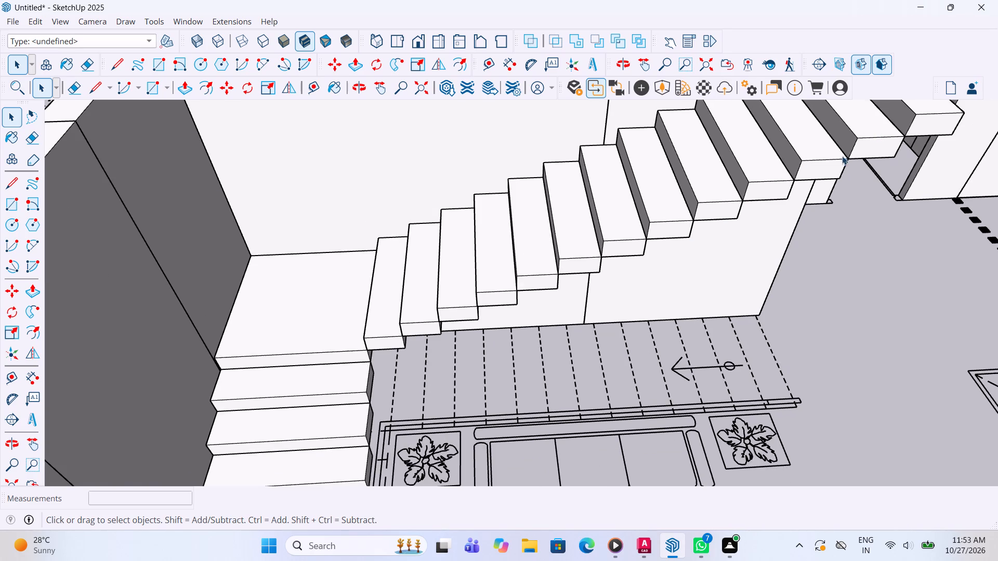
scroll(767, 198, down, 4)
scroll(852, 133, up, 2)
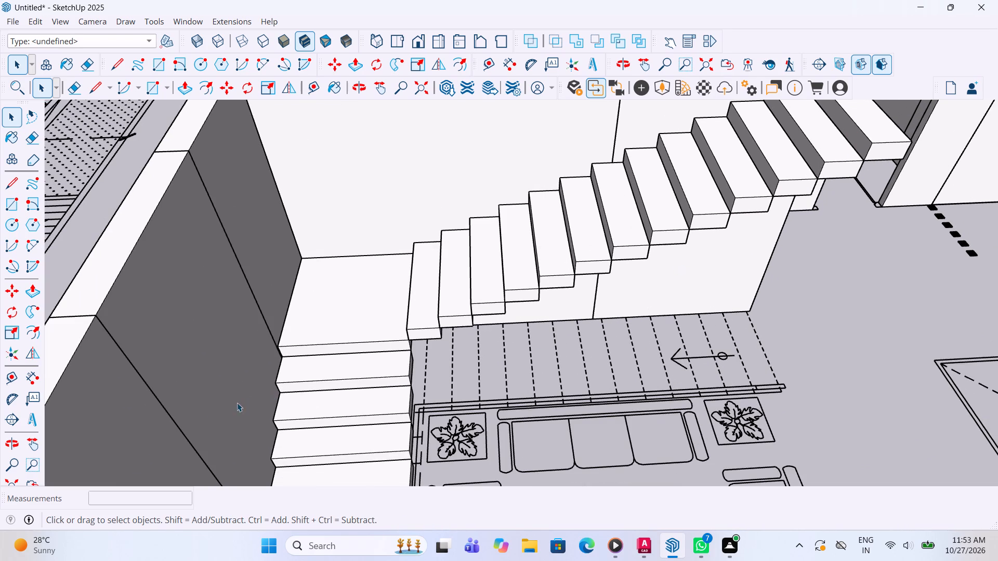
Examine the first flight from its bottom step to the corner landing against the living-room floor plan.
scroll(220, 408, down, 6)
middle_drag(744, 248, 733, 240)
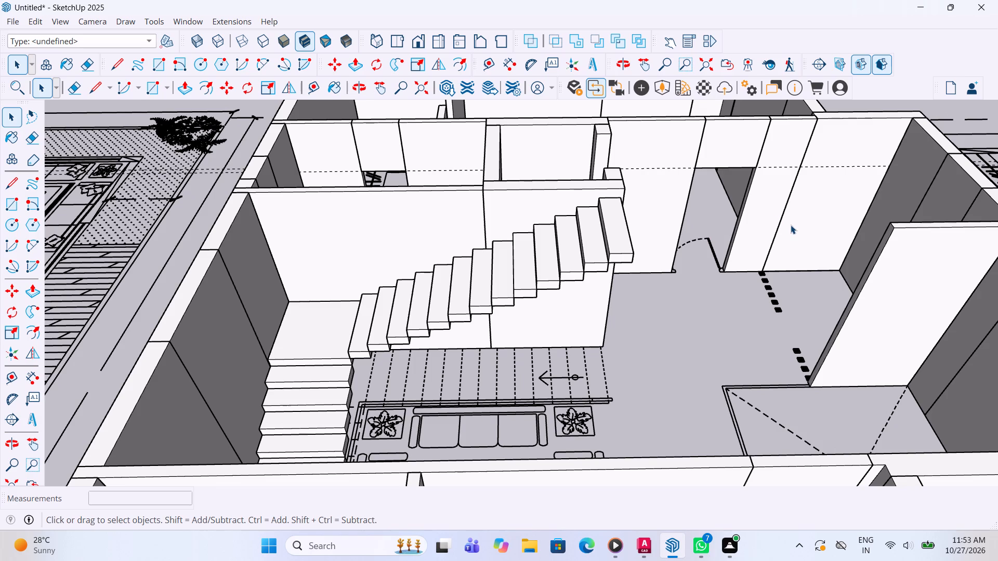
scroll(603, 296, down, 5)
scroll(697, 159, up, 2)
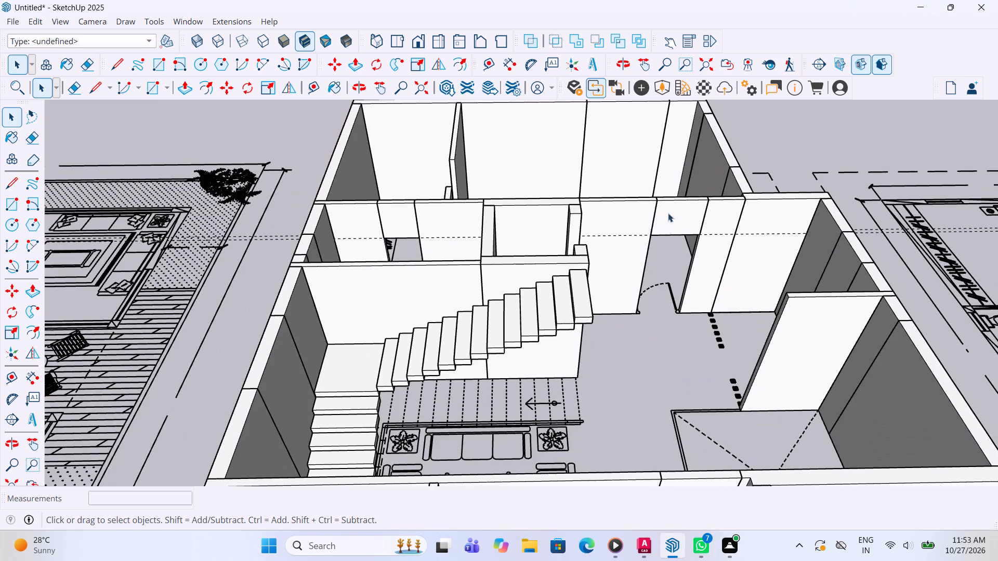
scroll(667, 244, up, 1)
scroll(473, 304, down, 3)
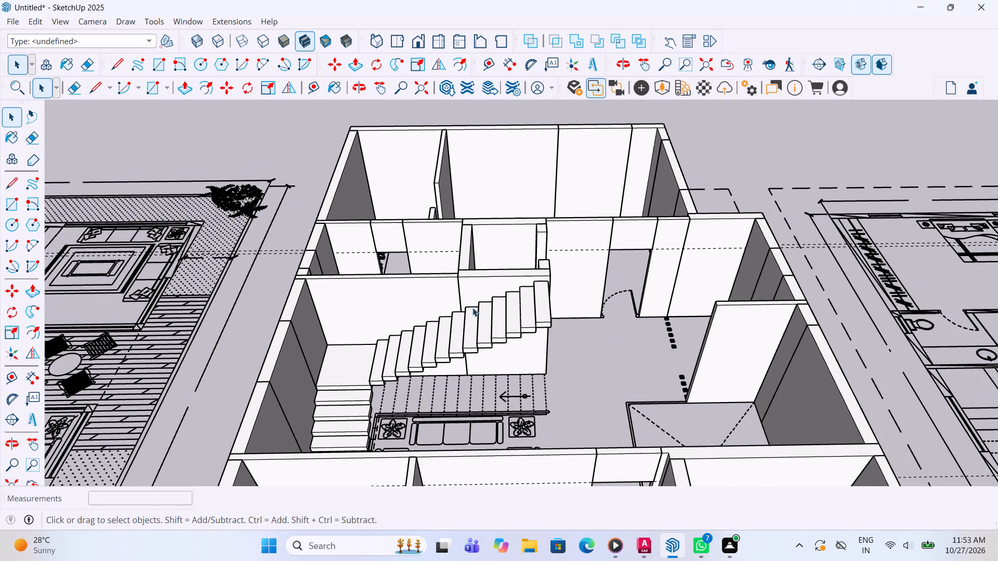
scroll(312, 435, up, 1)
middle_drag(345, 423, 120, 538)
scroll(331, 359, up, 2)
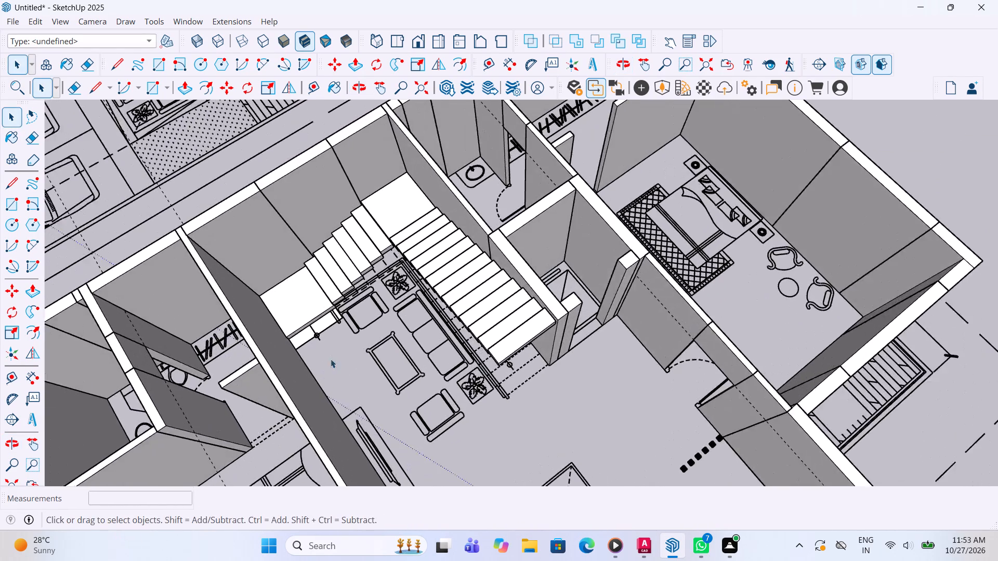
scroll(331, 359, up, 2)
scroll(302, 312, up, 8)
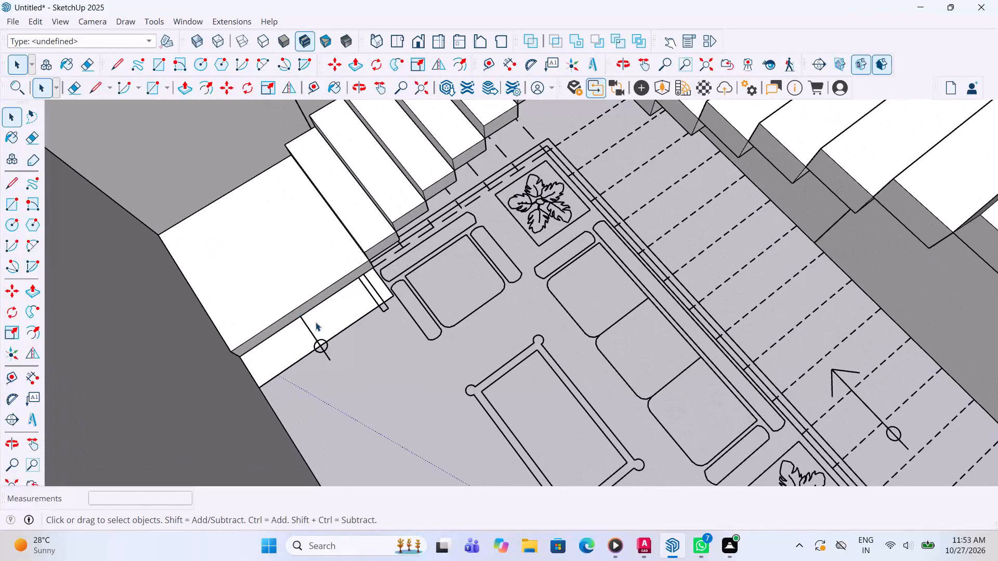
middle_drag(329, 320, 394, 320)
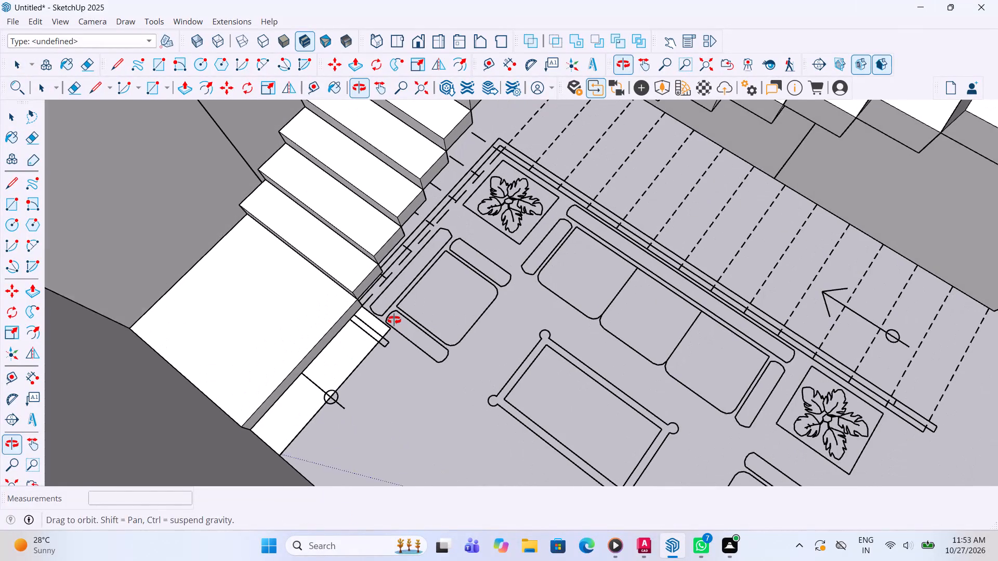
middle_drag(394, 320, 394, 317)
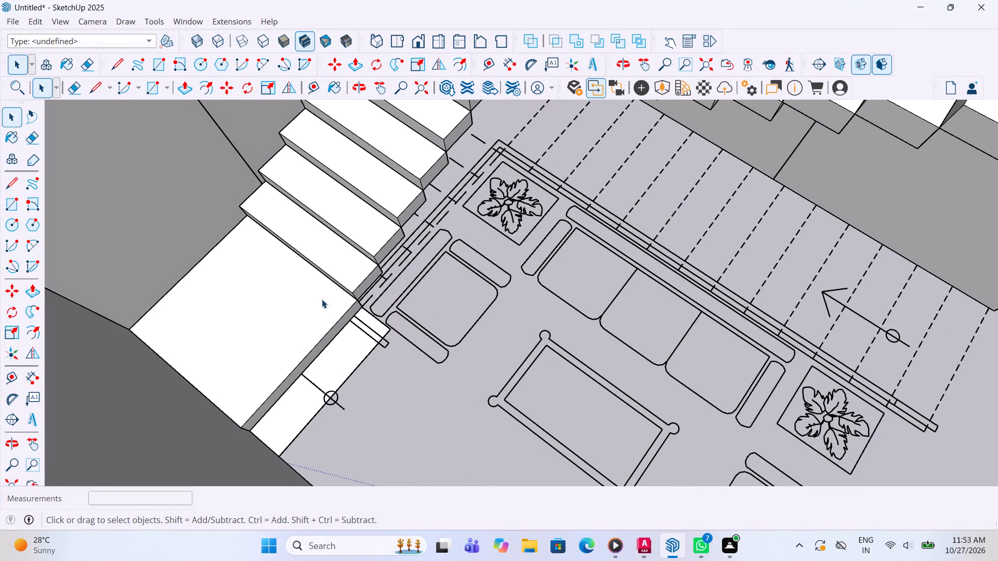
middle_drag(324, 290, 458, 288)
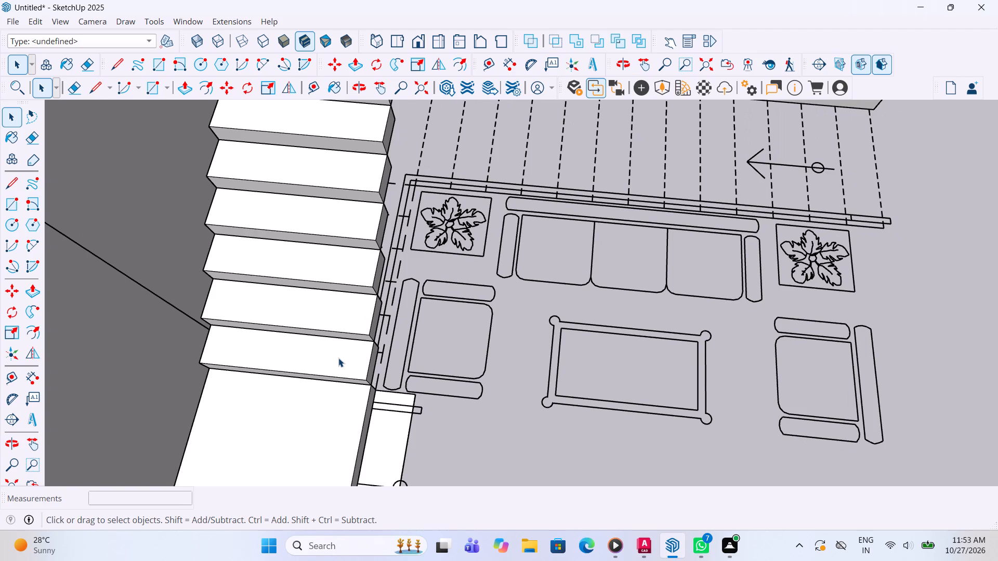
scroll(349, 317, up, 1)
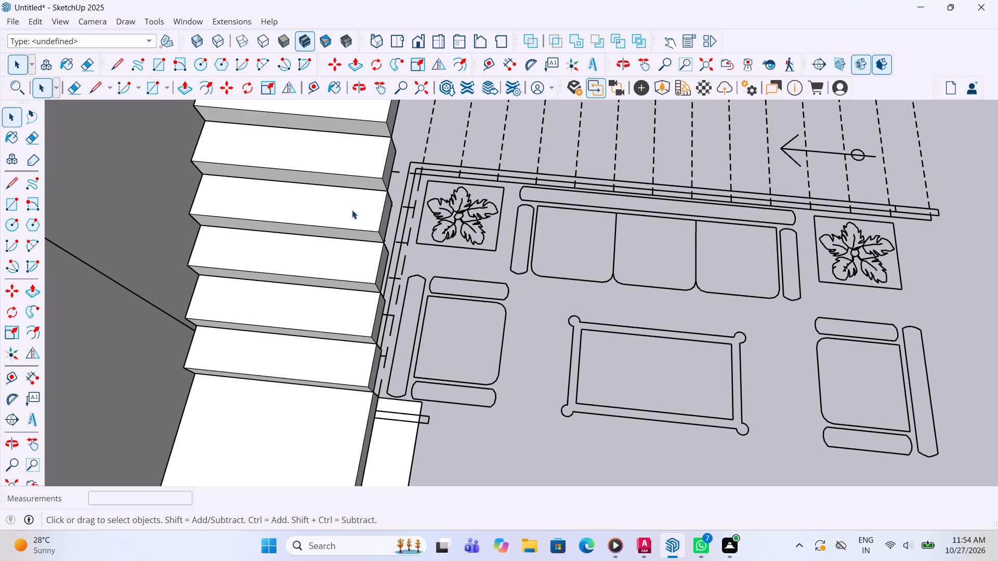
scroll(374, 196, down, 7)
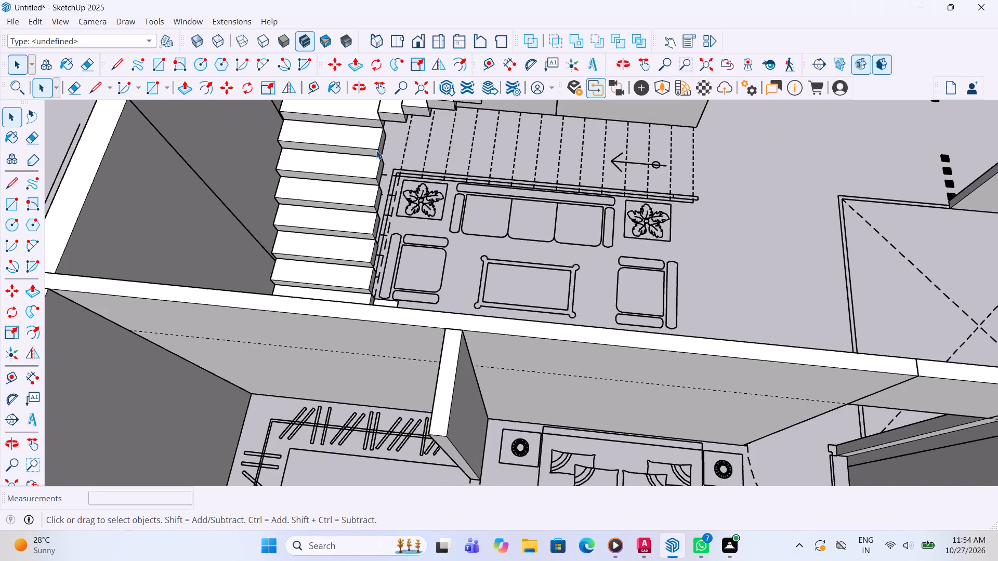
Examine the second flight from the corner landing to its top tread, against the adjoining wall and dashed plan lines.
middle_drag(373, 106, 422, 129)
scroll(424, 136, up, 1)
scroll(438, 258, down, 6)
middle_drag(232, 228, 434, 196)
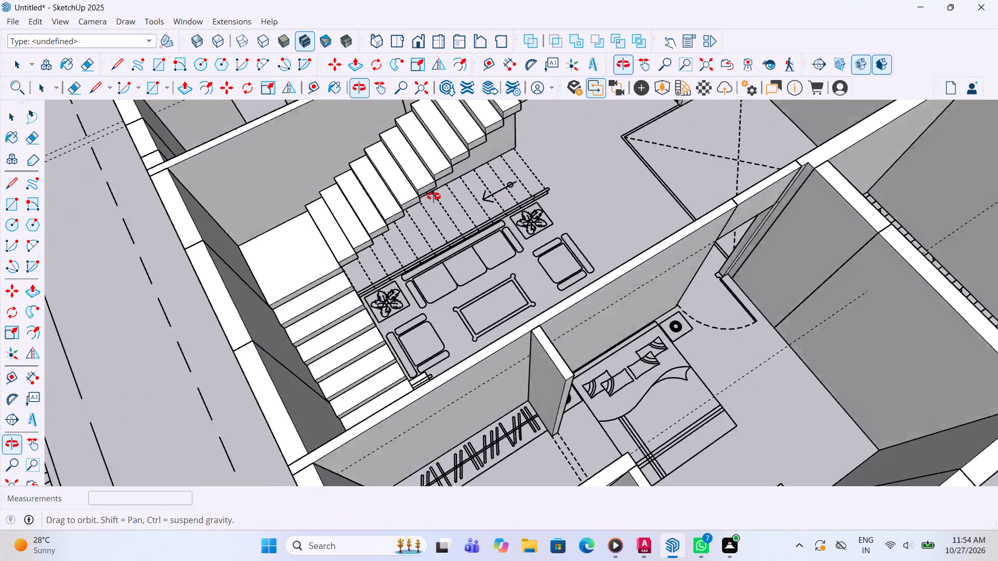
middle_drag(434, 196, 548, 191)
scroll(293, 385, up, 4)
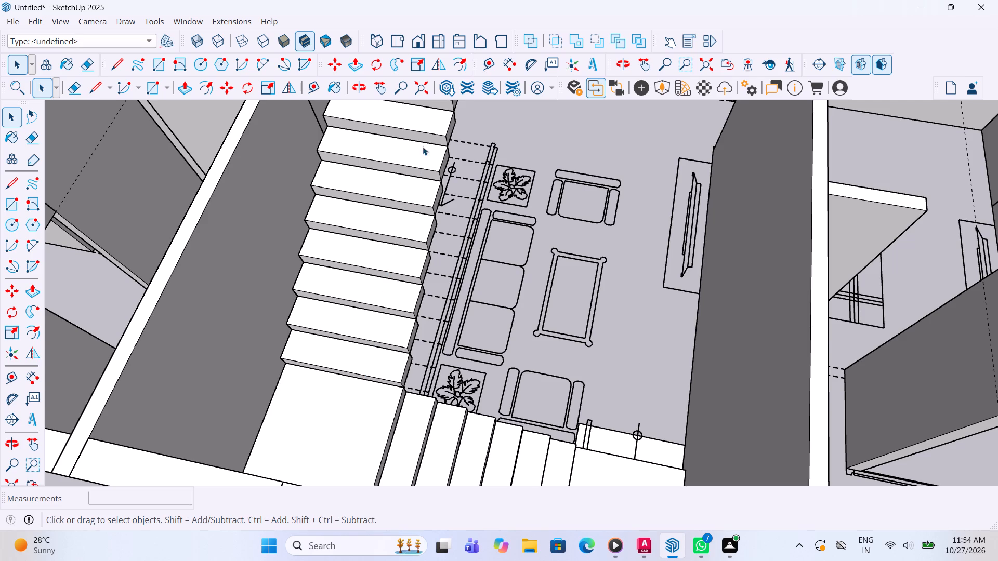
scroll(437, 400, down, 5)
scroll(388, 380, up, 3)
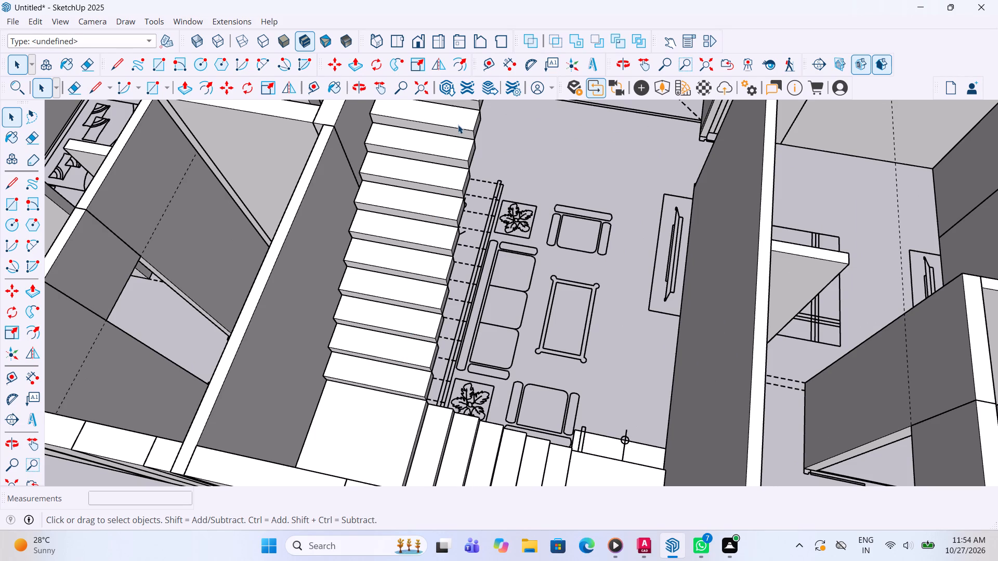
scroll(454, 308, down, 3)
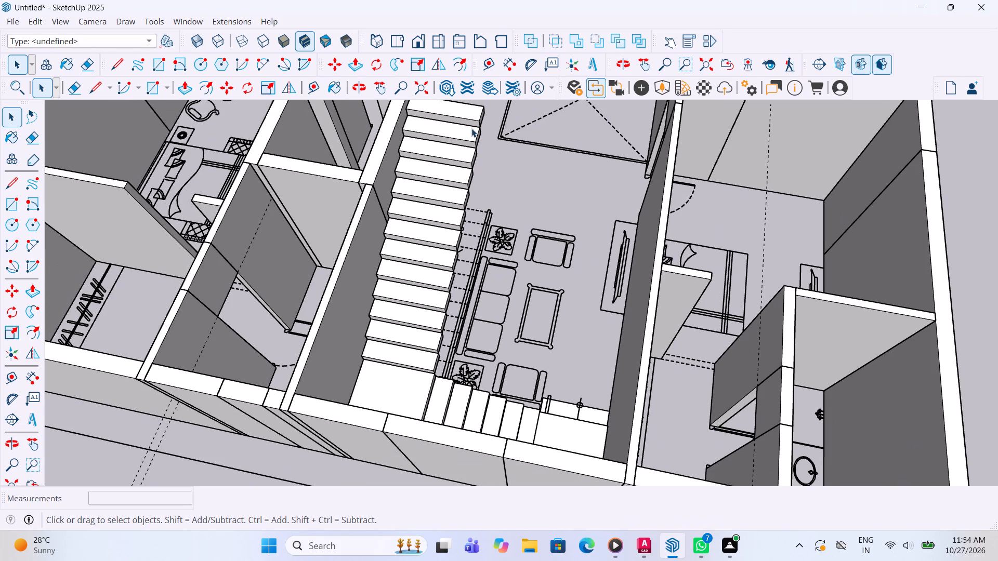
scroll(440, 253, down, 3)
scroll(479, 103, up, 3)
scroll(464, 155, up, 1)
middle_drag(464, 155, 439, 154)
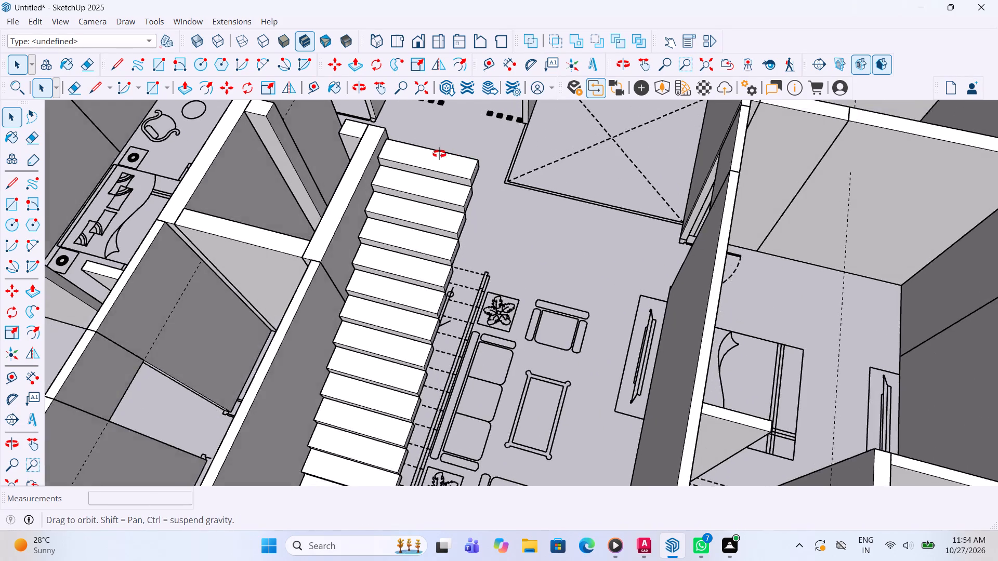
middle_drag(439, 154, 296, 156)
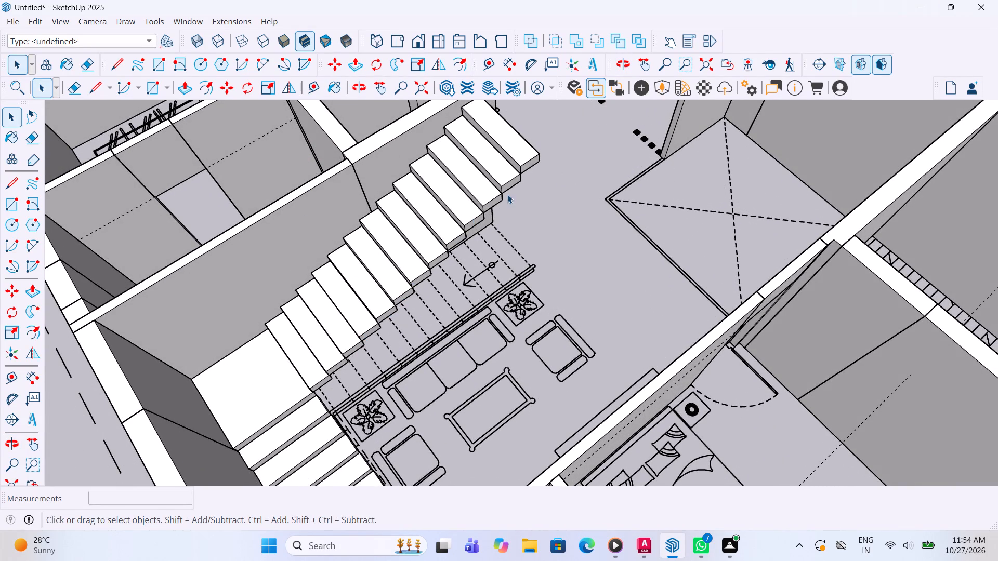
scroll(424, 381, down, 4)
scroll(468, 197, up, 2)
middle_drag(490, 233, 463, 221)
scroll(490, 233, up, 1)
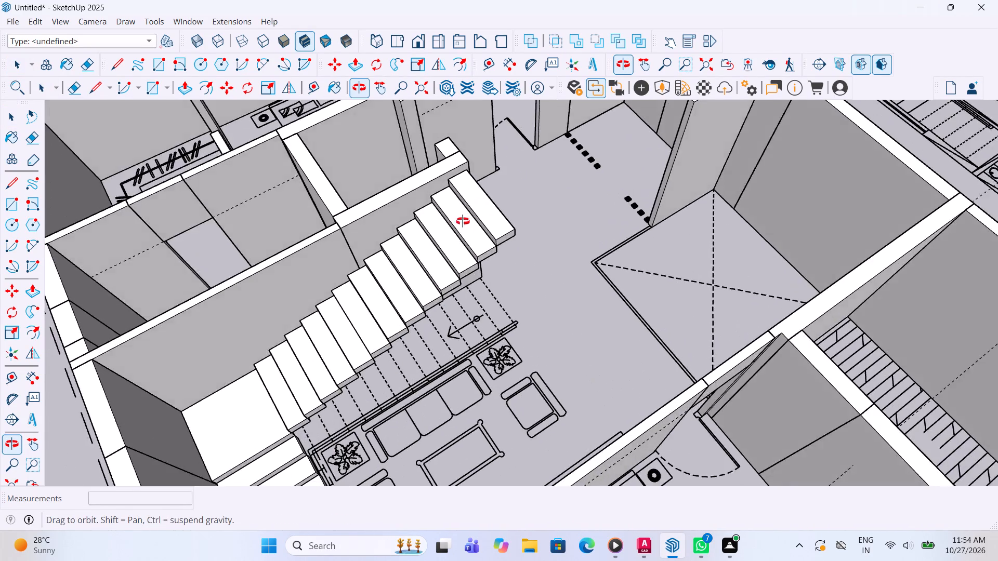
middle_drag(463, 221, 408, 220)
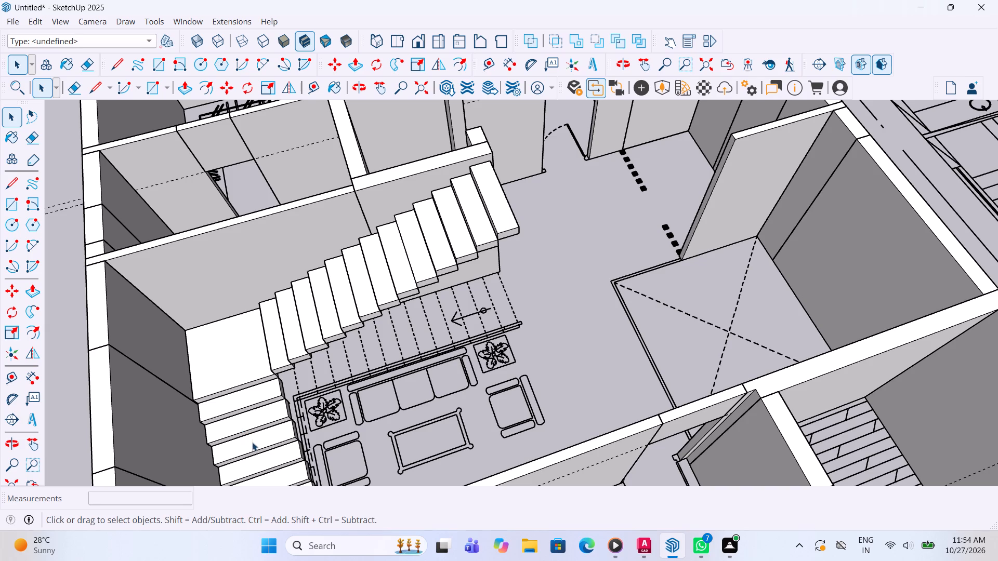
Examine the whole walled floor with the finished staircase from several sides and from above.
scroll(253, 449, down, 5)
click(497, 299)
middle_drag(509, 306, 505, 306)
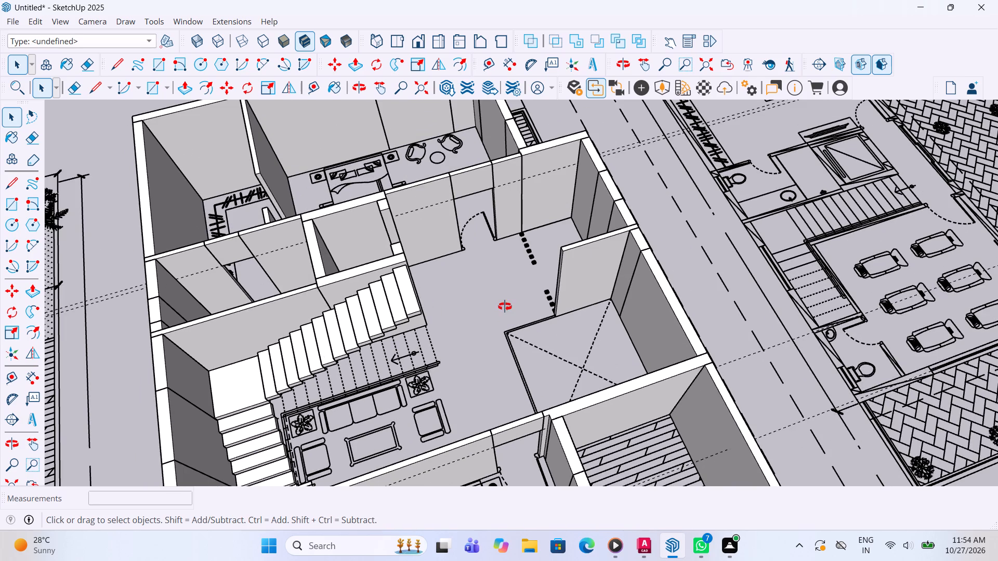
middle_drag(505, 306, 129, 251)
scroll(639, 353, down, 3)
middle_drag(630, 348, 515, 338)
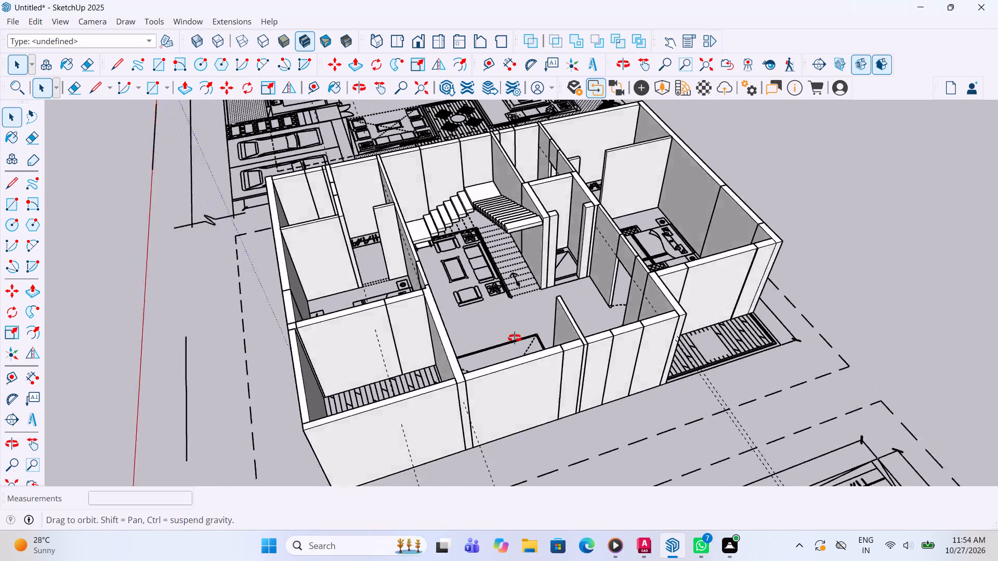
middle_drag(515, 338, 510, 337)
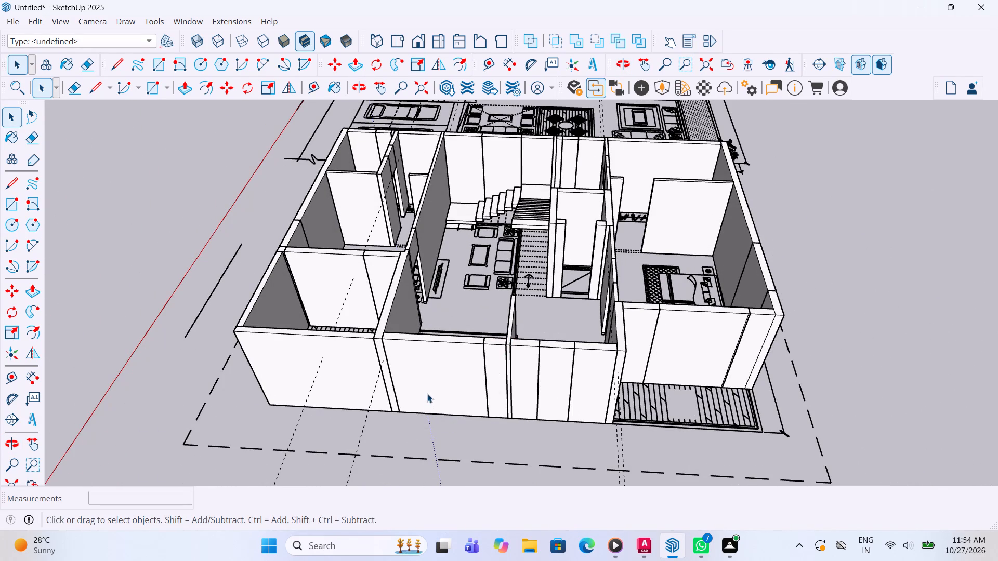
scroll(445, 391, down, 4)
scroll(455, 310, up, 3)
scroll(458, 265, up, 2)
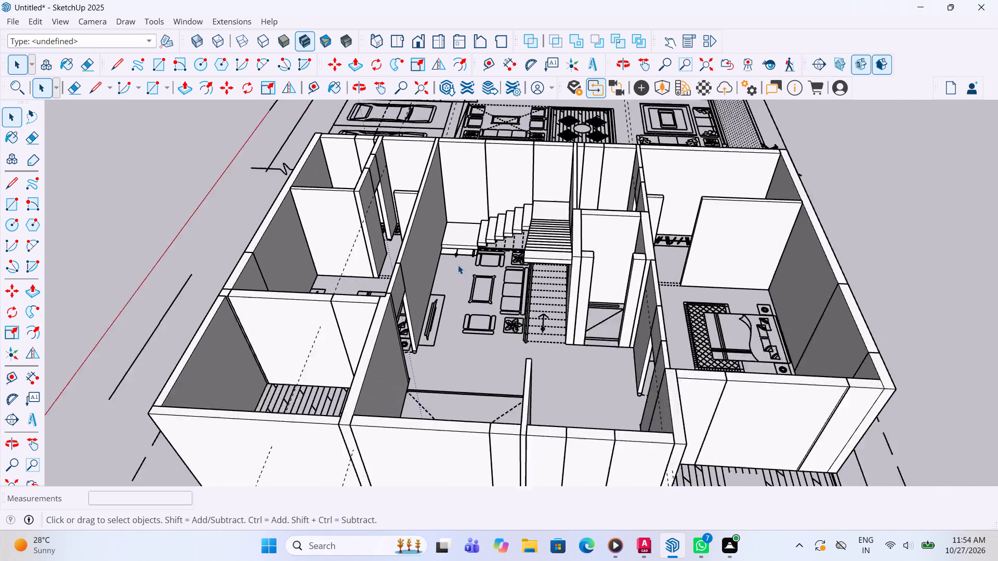
scroll(458, 265, up, 2)
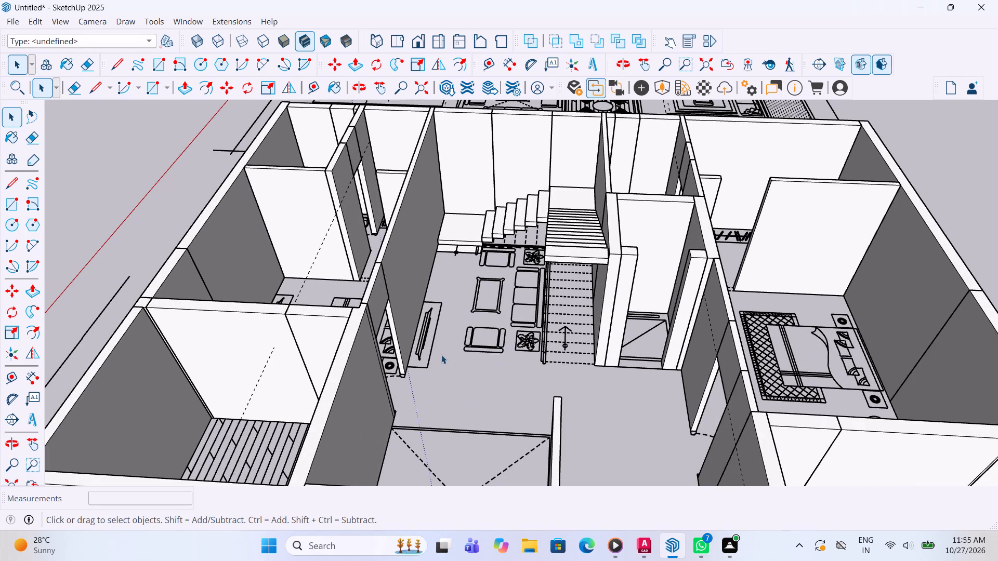
middle_drag(385, 402, 655, 403)
scroll(576, 348, down, 5)
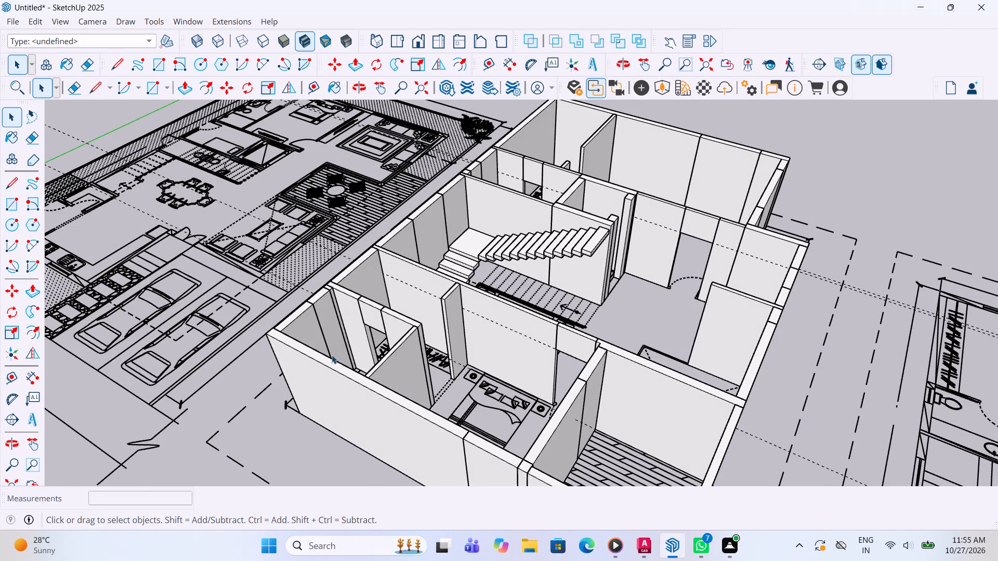
scroll(330, 351, down, 4)
middle_drag(368, 361, 550, 369)
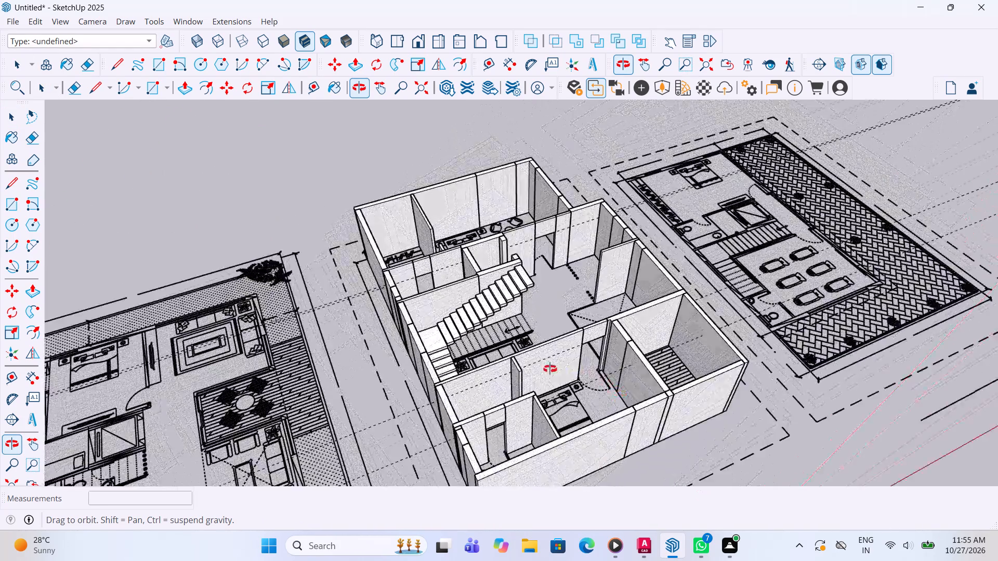
middle_drag(550, 369, 472, 338)
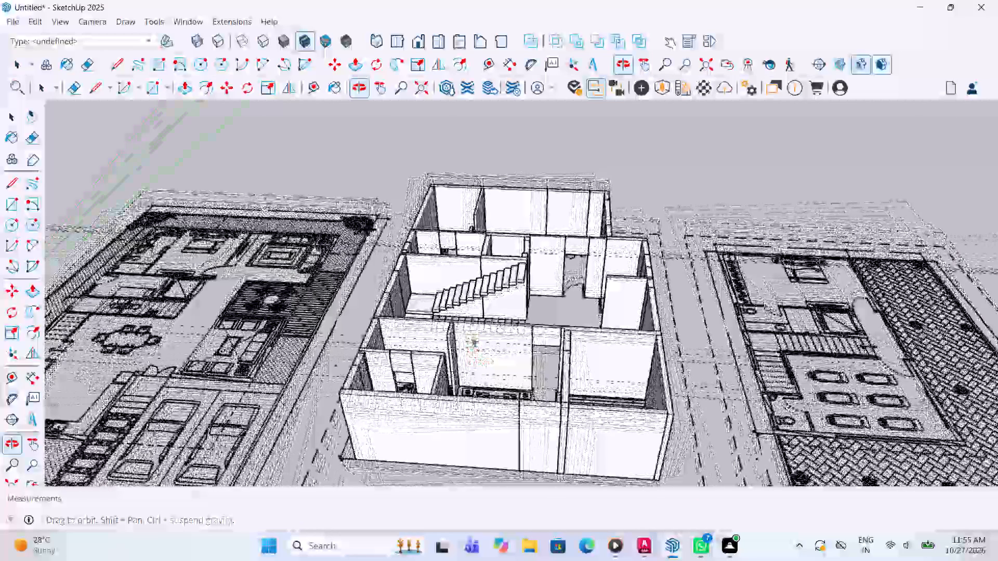
scroll(505, 354, down, 3)
middle_drag(521, 393, 531, 398)
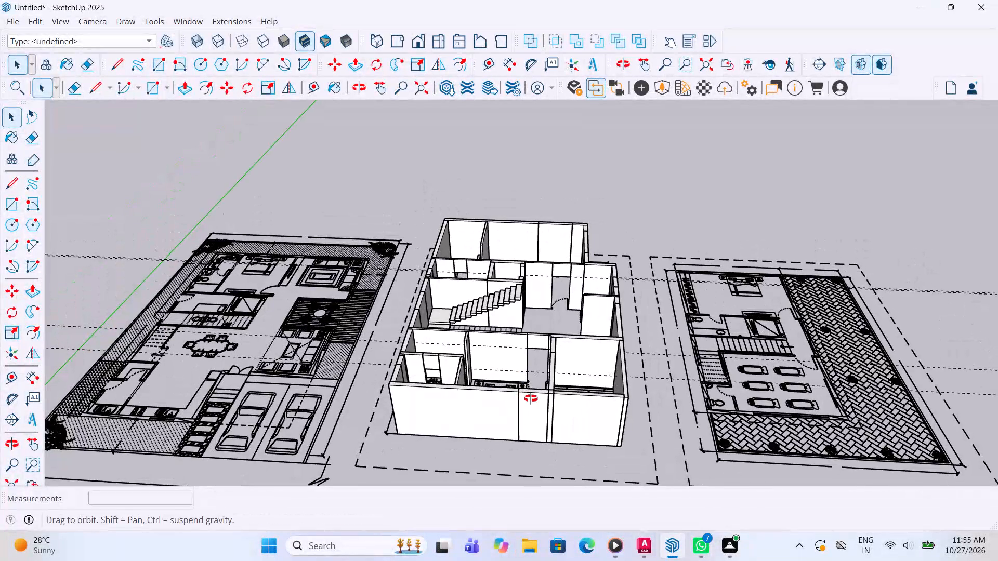
middle_drag(531, 398, 532, 400)
scroll(536, 448, up, 5)
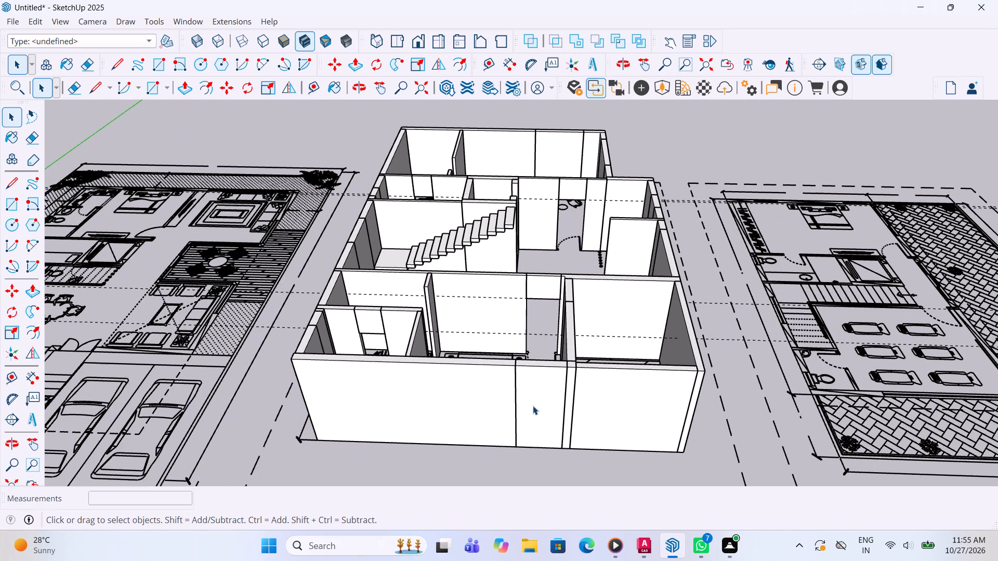
middle_drag(533, 426, 364, 532)
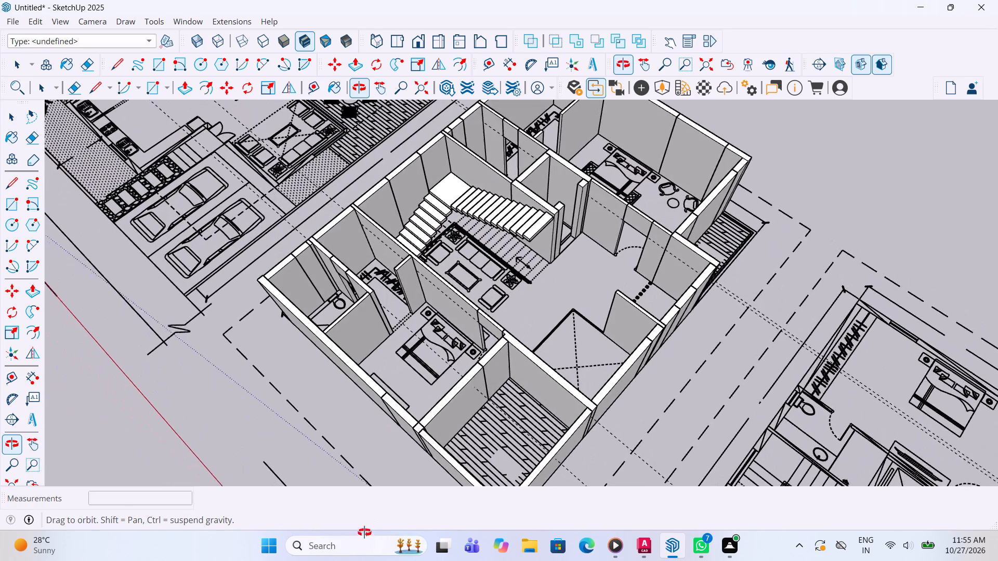
middle_drag(364, 532, 514, 387)
Examine the modelled floor alongside the two neighbouring floor plans, from above and from the front.
scroll(514, 387, down, 3)
middle_drag(517, 379, 540, 511)
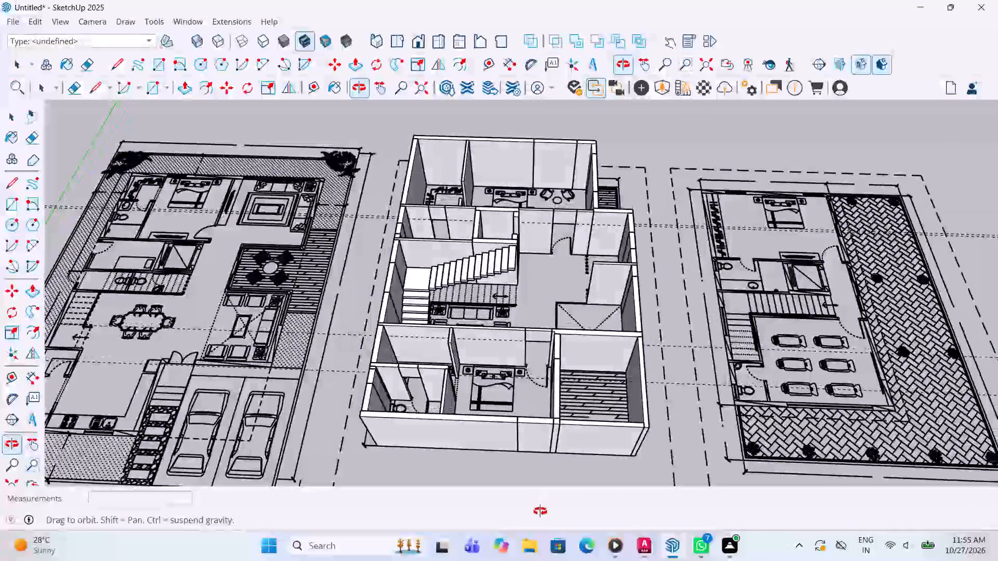
middle_drag(540, 511, 553, 560)
middle_drag(541, 400, 557, 494)
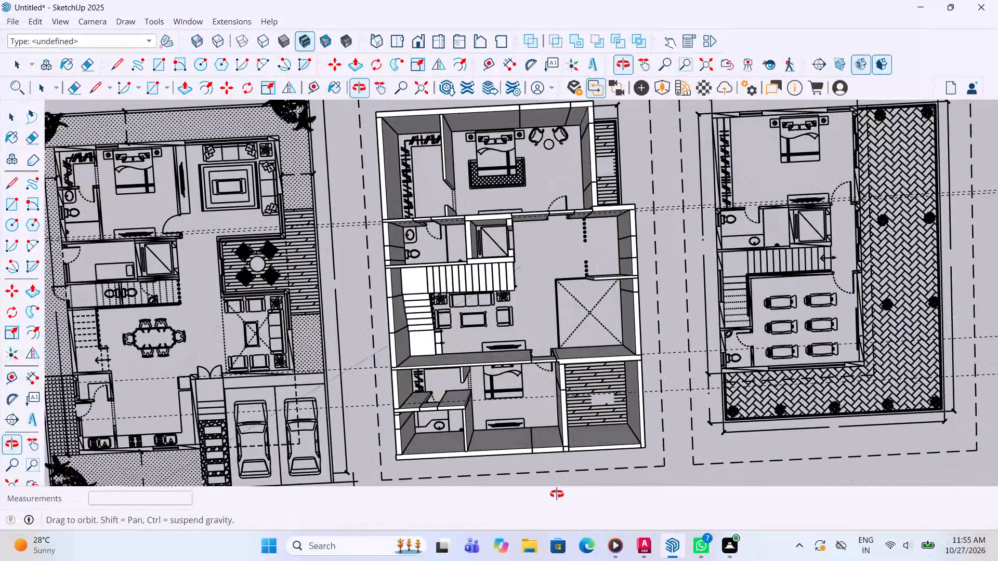
middle_drag(557, 494, 550, 236)
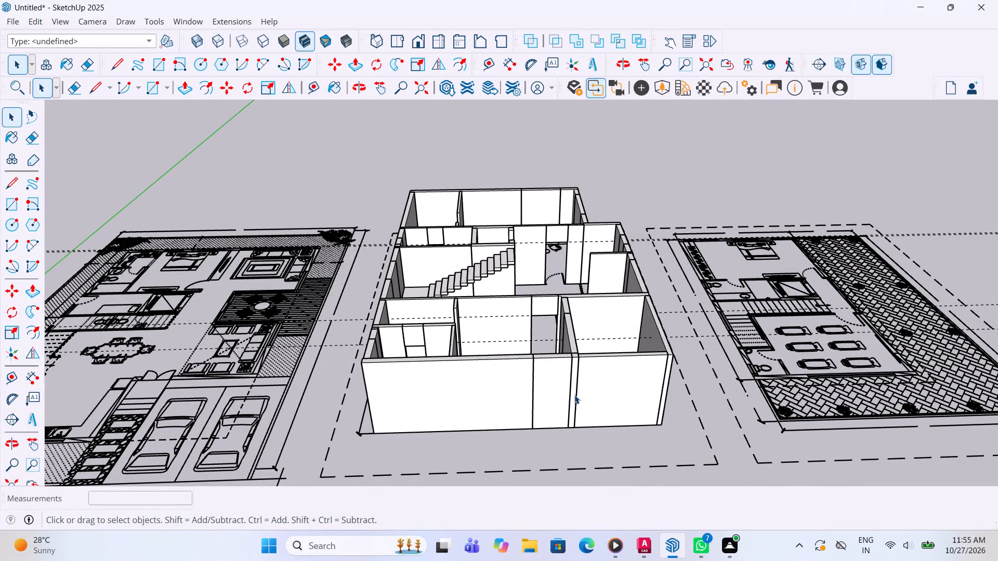
scroll(487, 496, down, 6)
scroll(628, 423, down, 4)
scroll(575, 339, down, 3)
scroll(597, 343, up, 1)
middle_drag(593, 341, 570, 332)
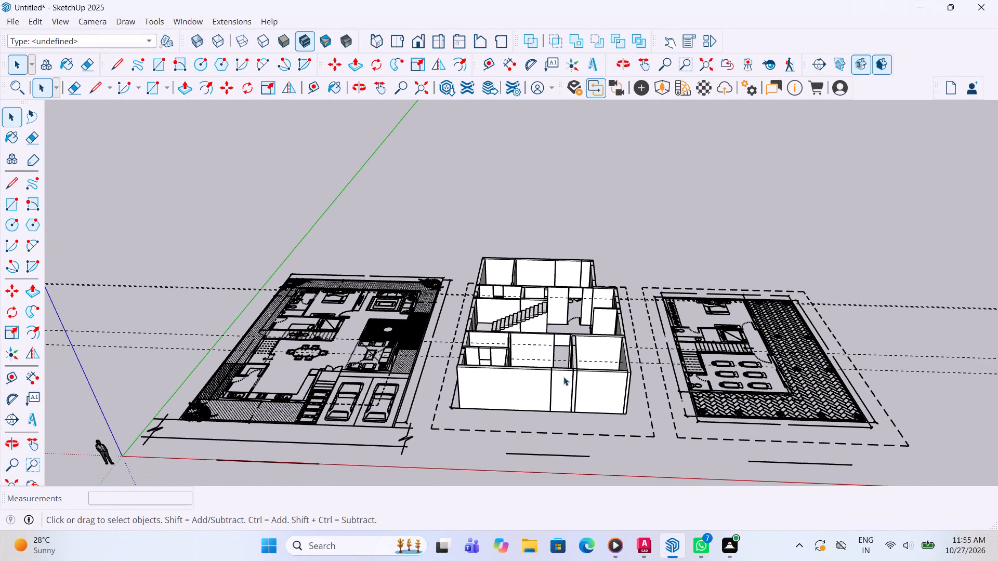
scroll(562, 378, up, 8)
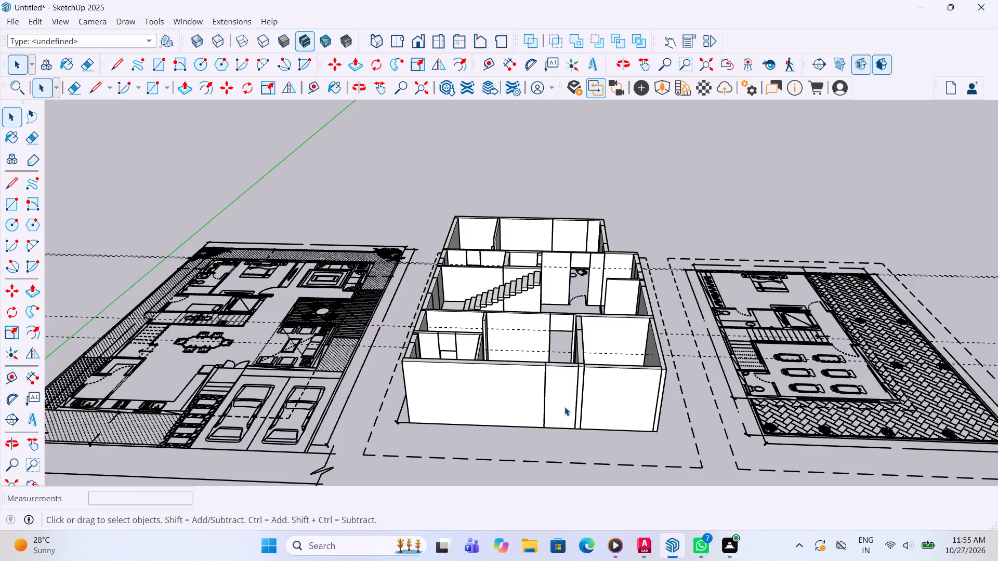
Measure the width of the narrow wall panel in the front wall along its base.
scroll(564, 407, up, 2)
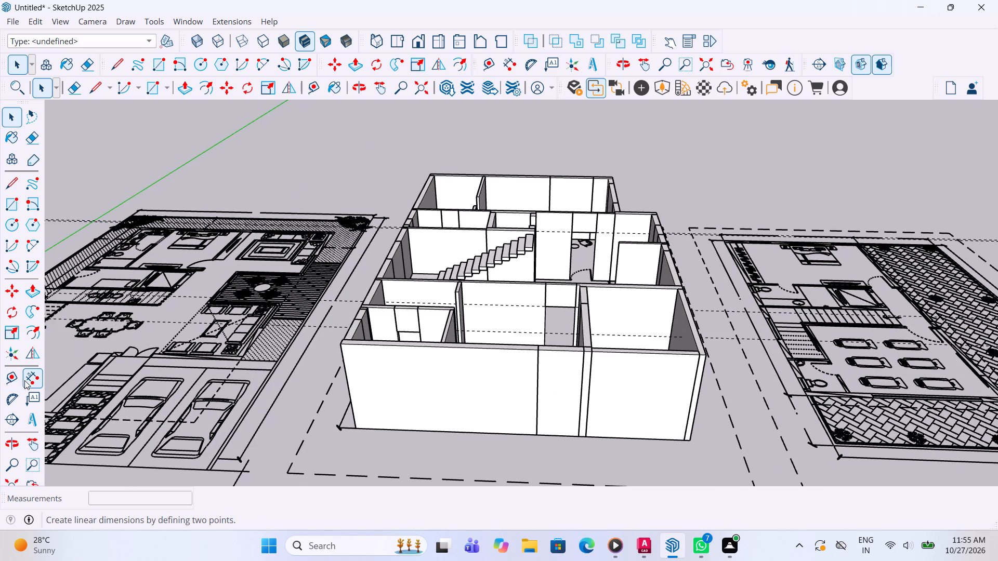
click(24, 380)
scroll(653, 461, up, 2)
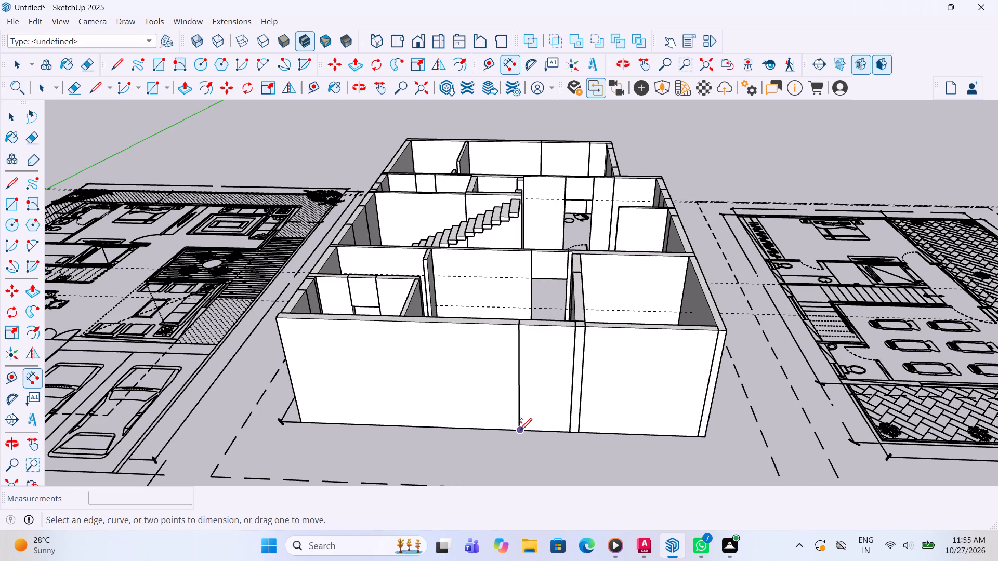
click(518, 432)
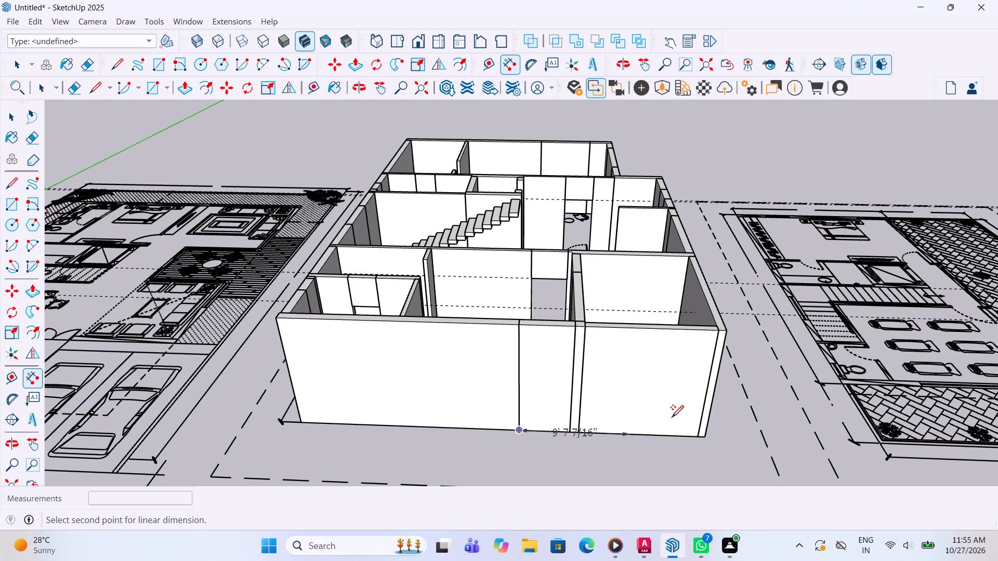
key(Escape)
click(34, 368)
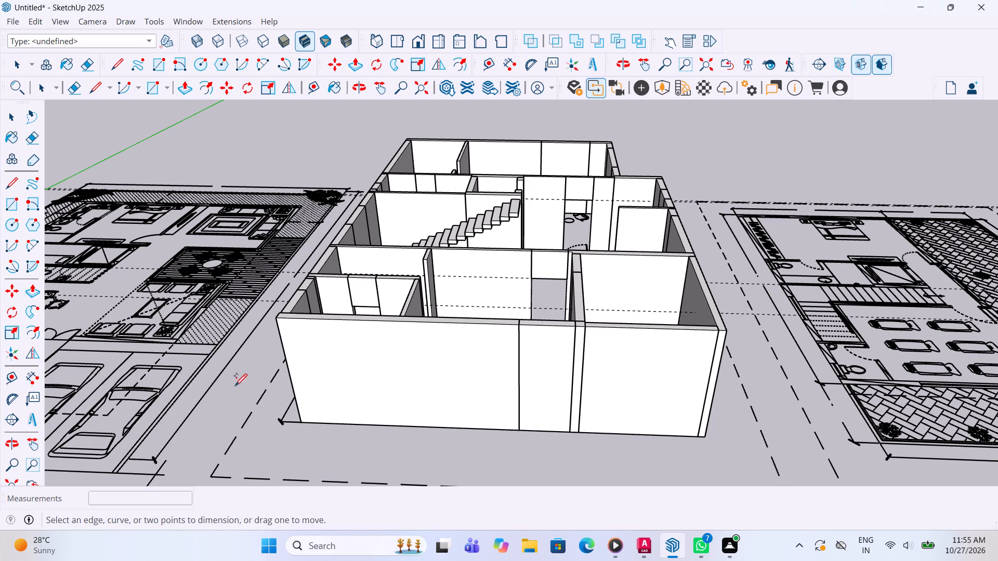
scroll(567, 445, up, 3)
click(514, 429)
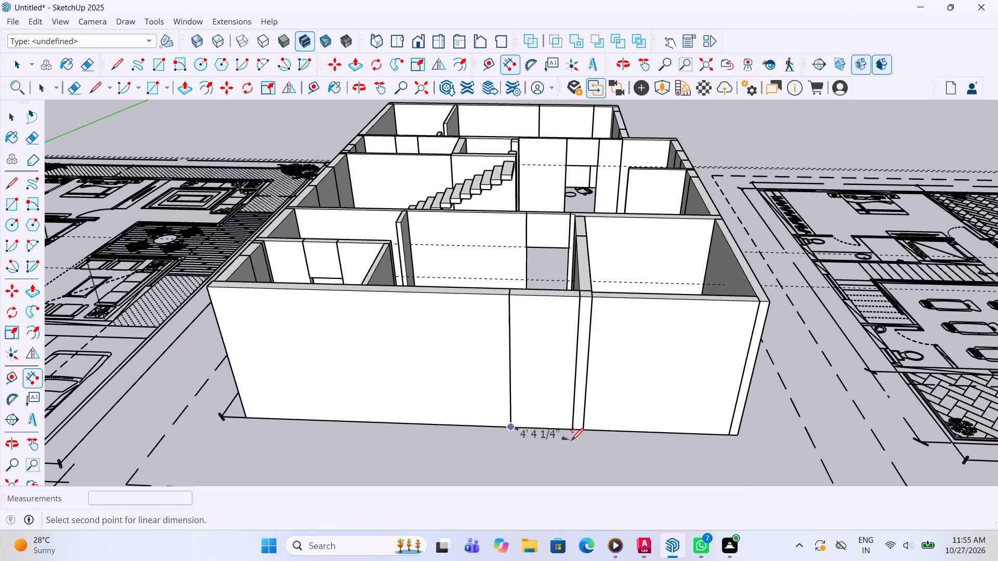
scroll(572, 430, up, 8)
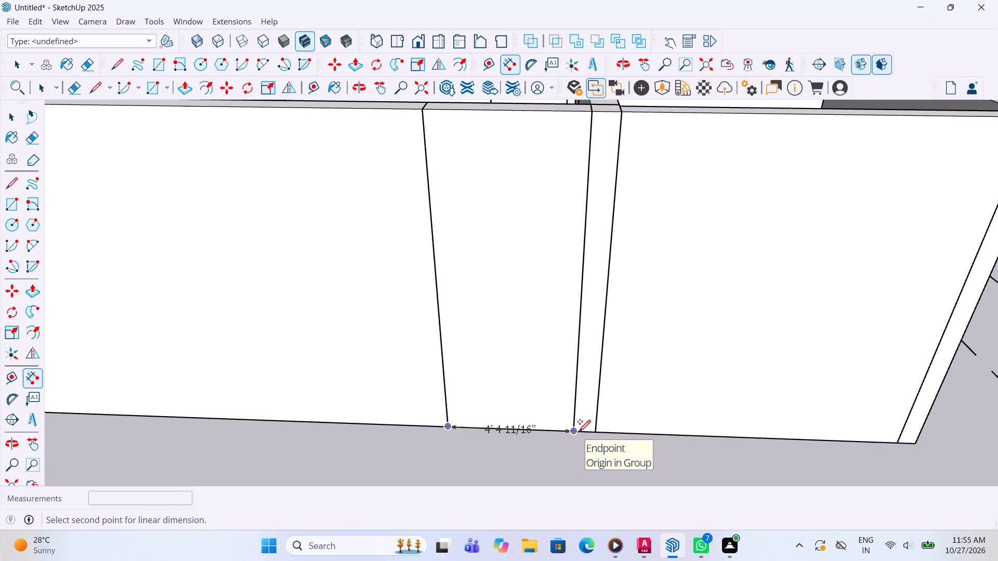
key(Escape)
click(35, 375)
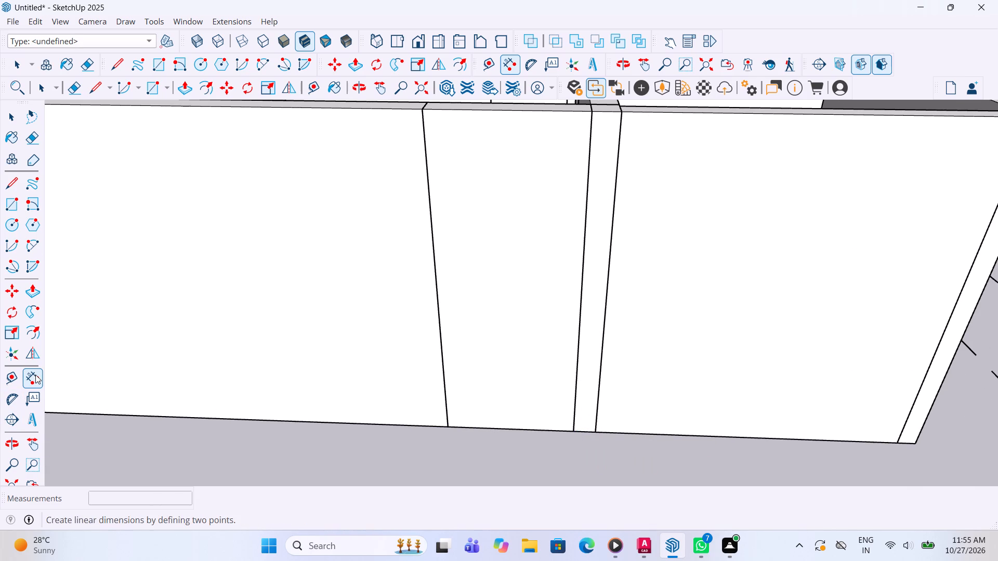
double_click(448, 427)
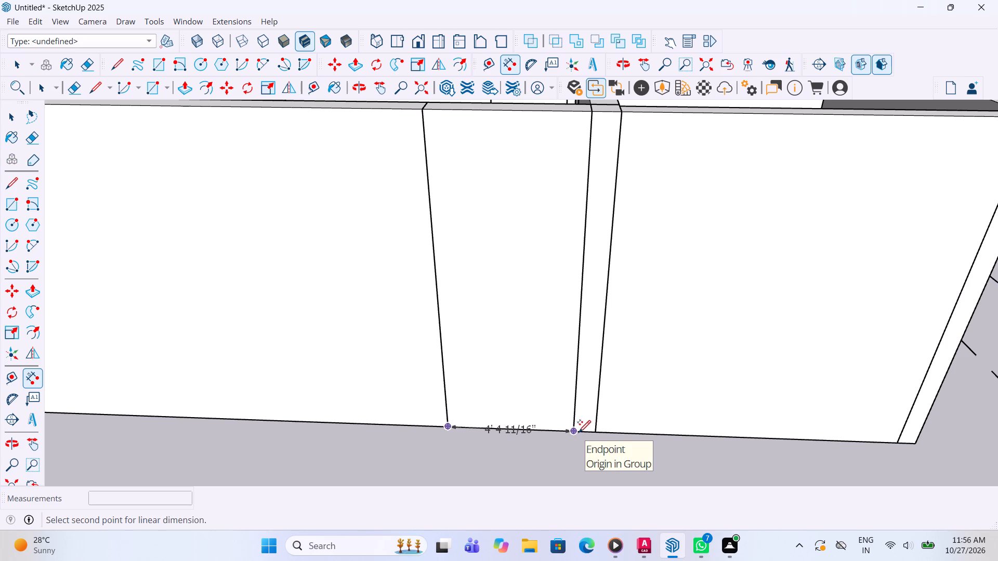
scroll(579, 434, down, 3)
key(Escape)
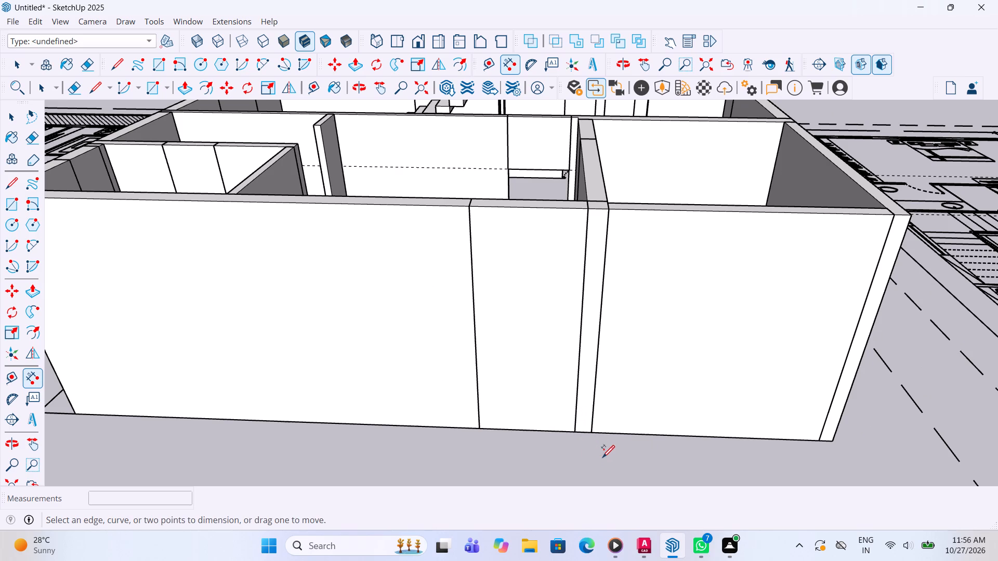
scroll(602, 462, down, 3)
key(Escape)
key(Escape)
scroll(541, 400, up, 1)
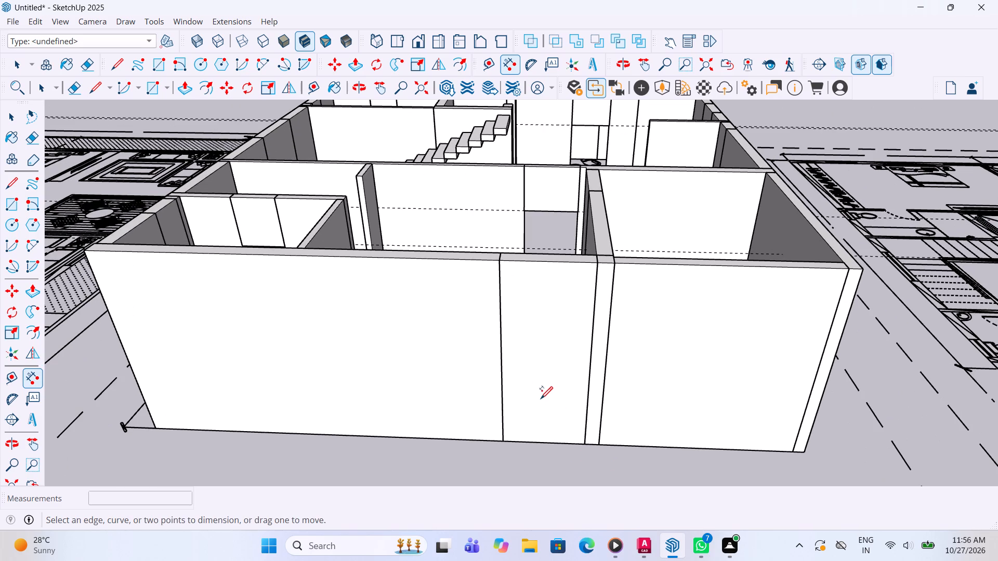
key(space)
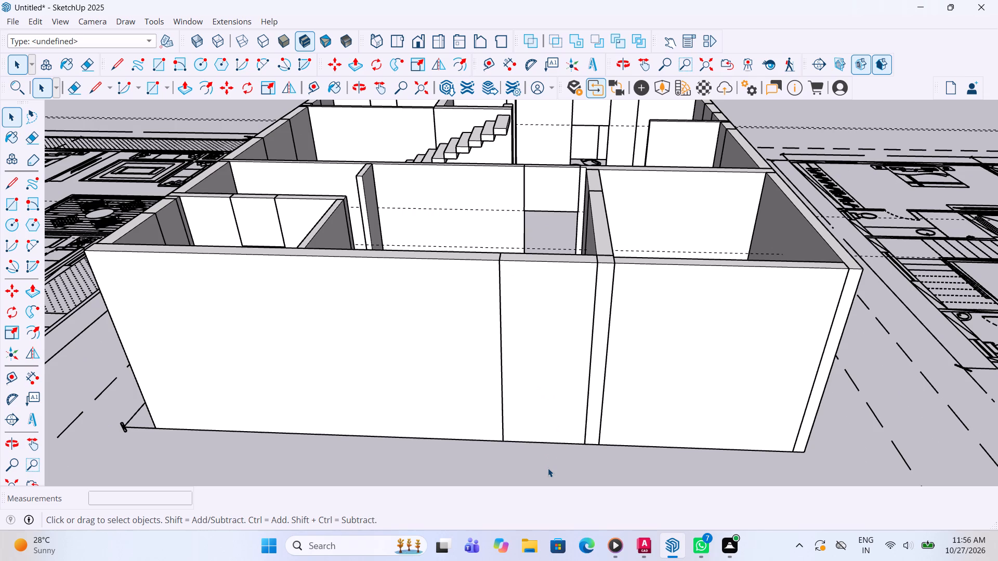
Place a horizontal guide 3' above the base of the narrow front-wall panel and another 4' above that guide.
click(511, 333)
scroll(444, 366, down, 4)
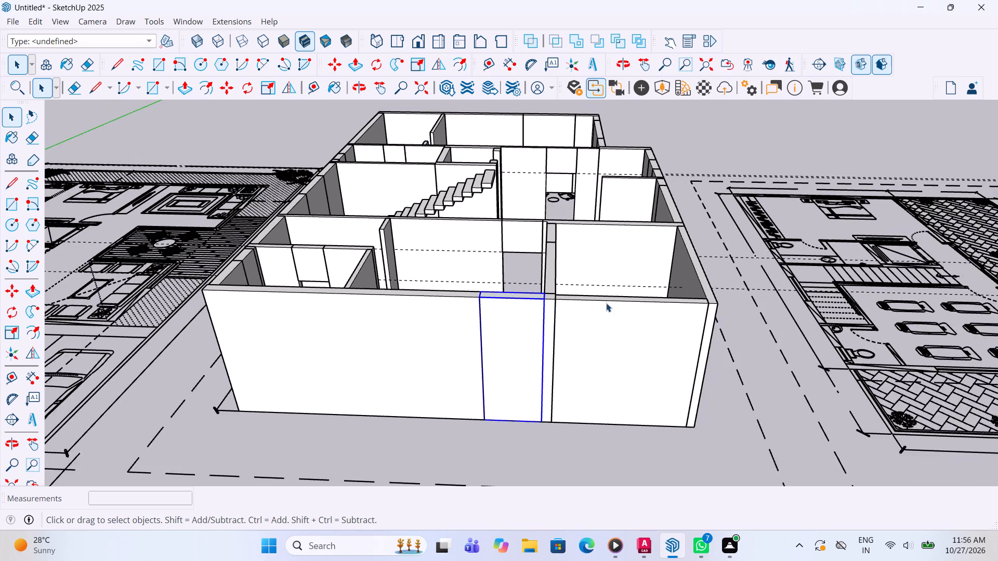
scroll(606, 303, up, 2)
click(566, 476)
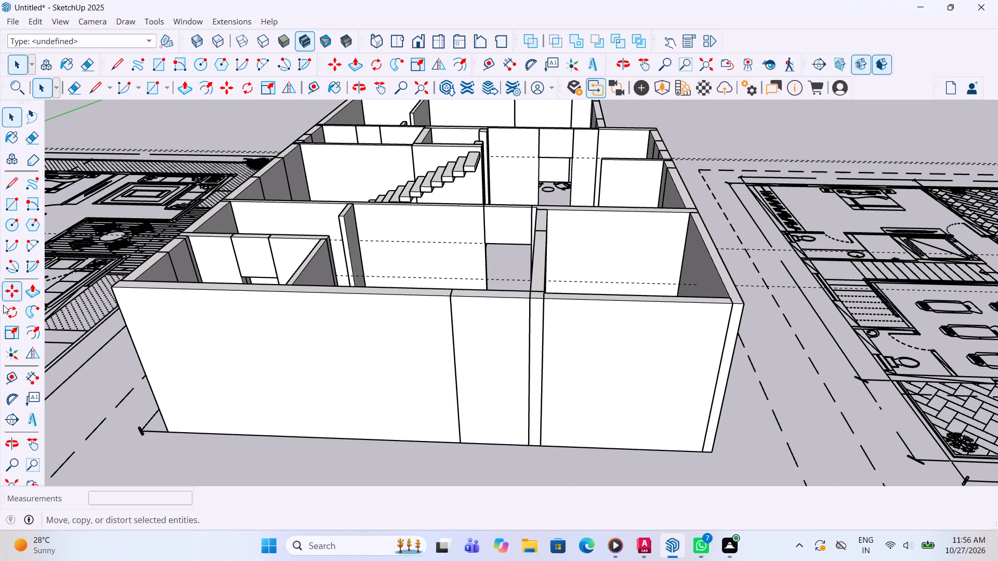
click(12, 375)
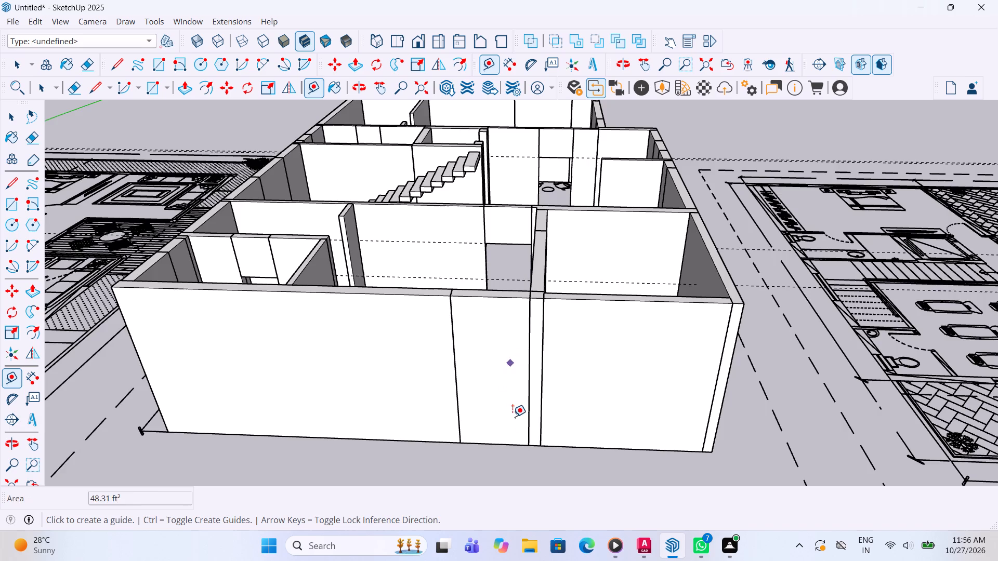
scroll(521, 439, up, 3)
click(485, 444)
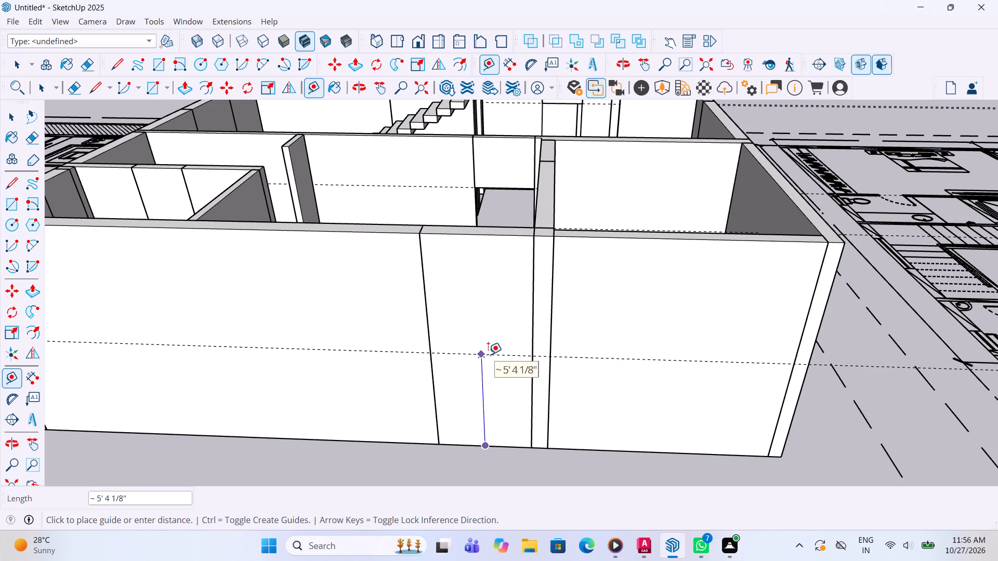
text(3')
key(Return)
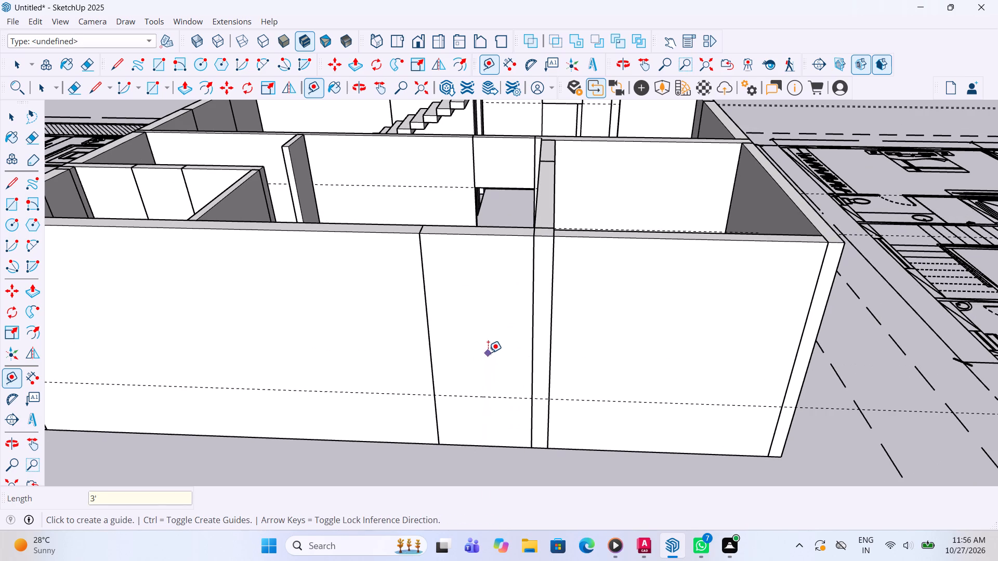
click(477, 397)
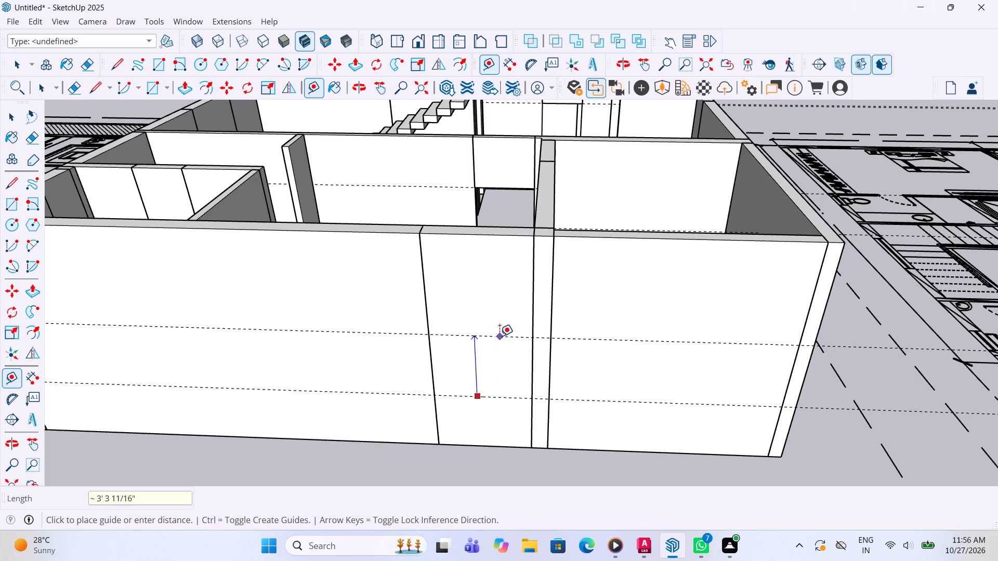
text(4')
key(Return)
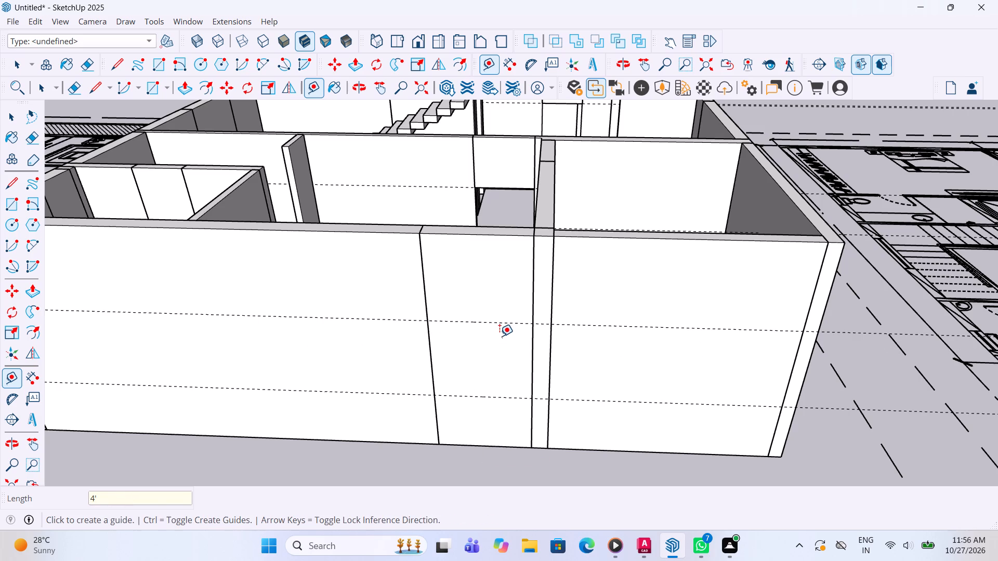
key(space)
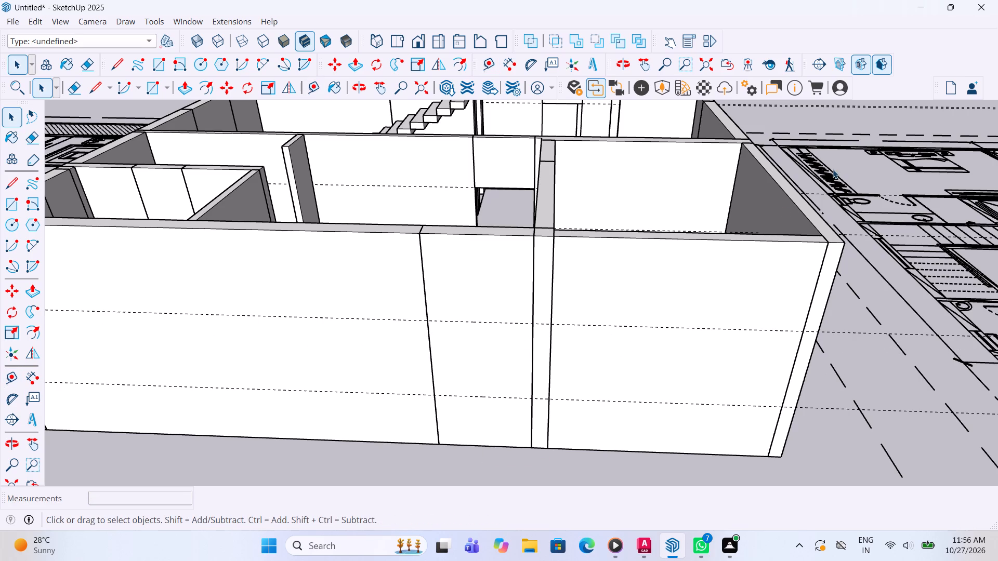
Cut a full-width window opening through the narrow front-wall panel between the two guides, removing the remaining back face.
double_click(492, 342)
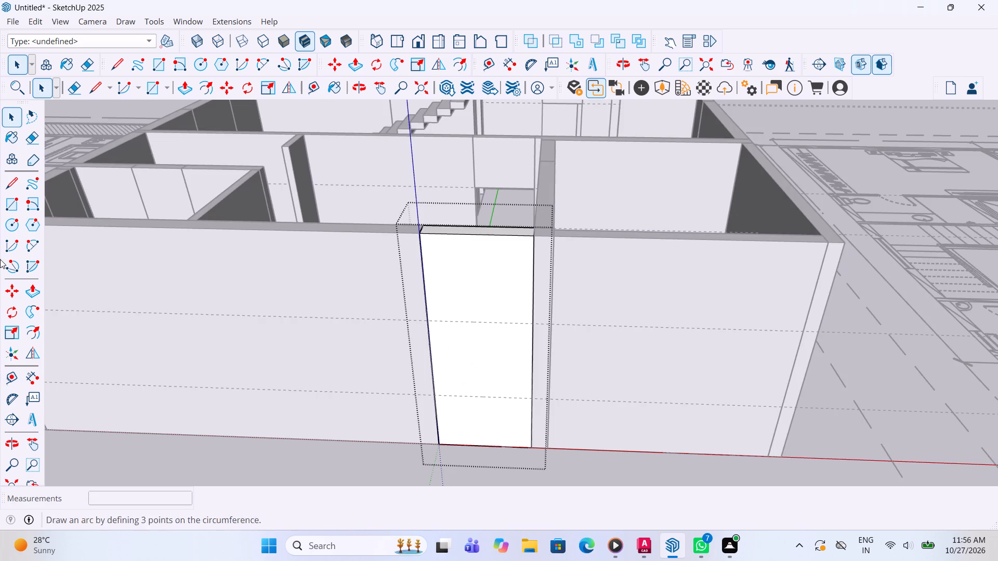
click(16, 202)
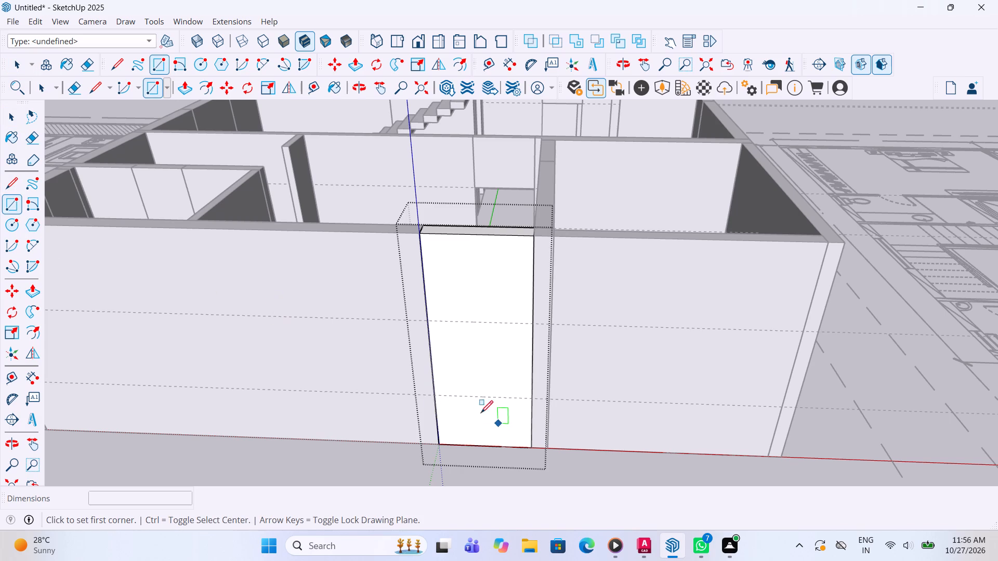
click(435, 395)
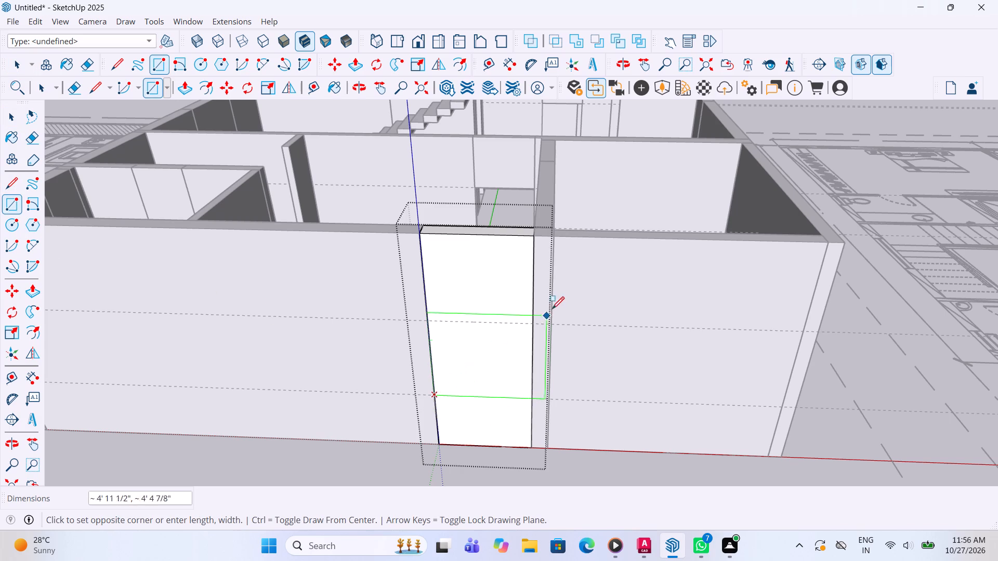
click(535, 323)
key(p)
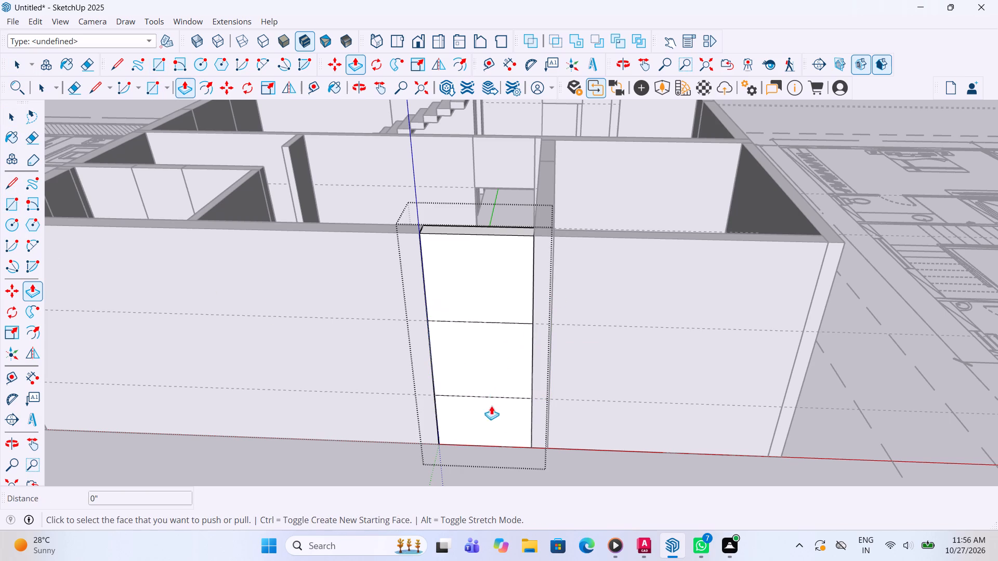
click(498, 369)
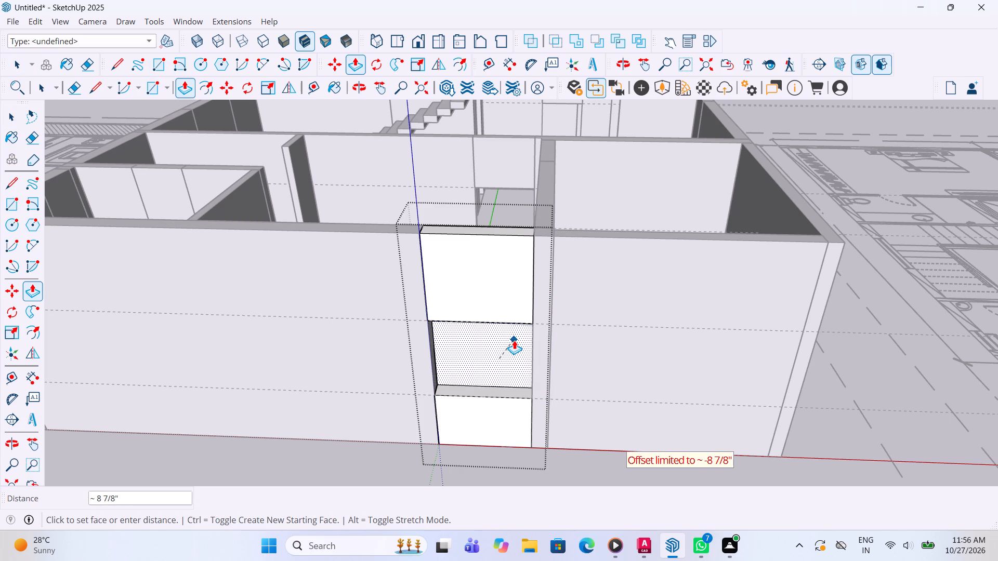
click(514, 340)
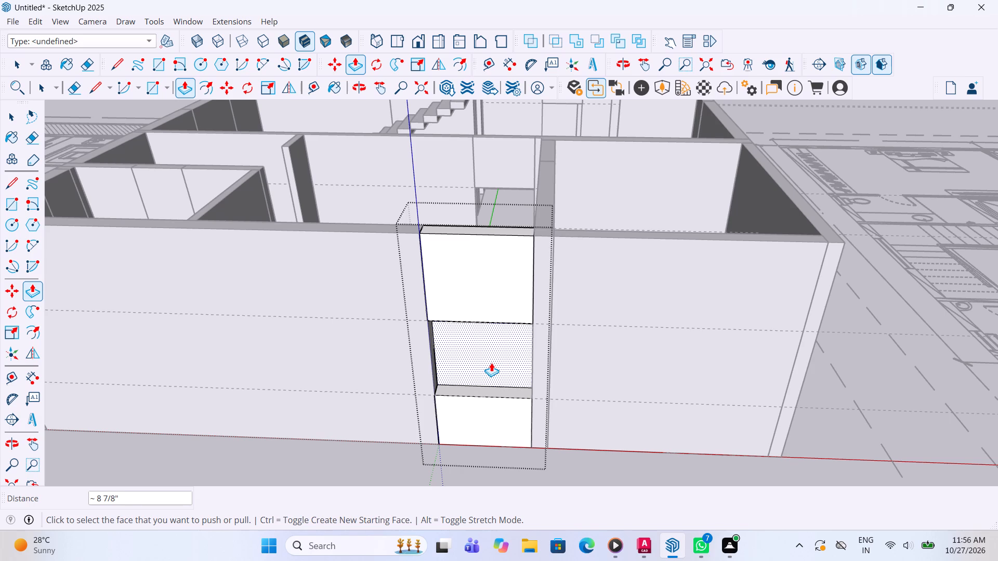
click(491, 363)
key(space)
click(499, 354)
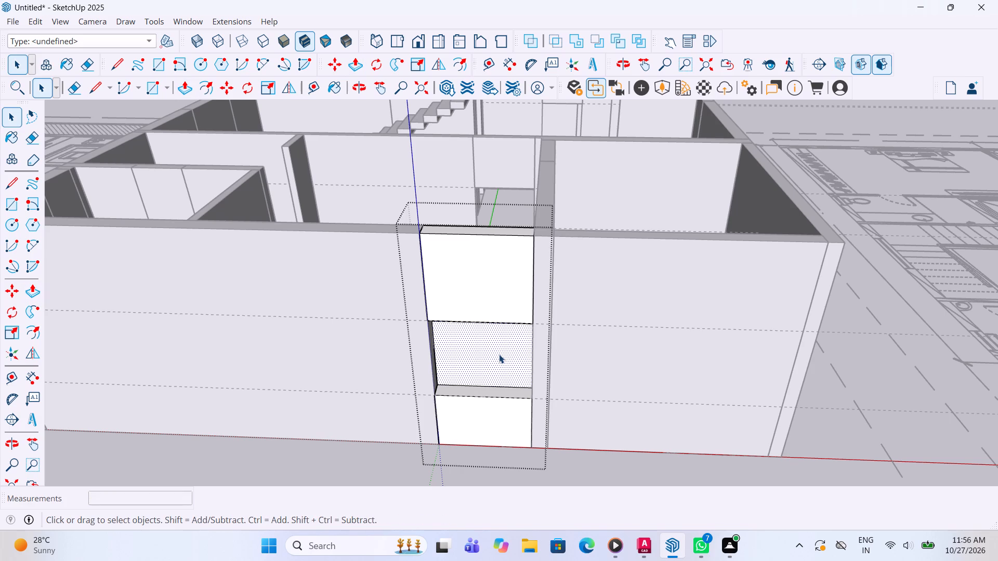
key(Delete)
middle_drag(535, 328, 541, 341)
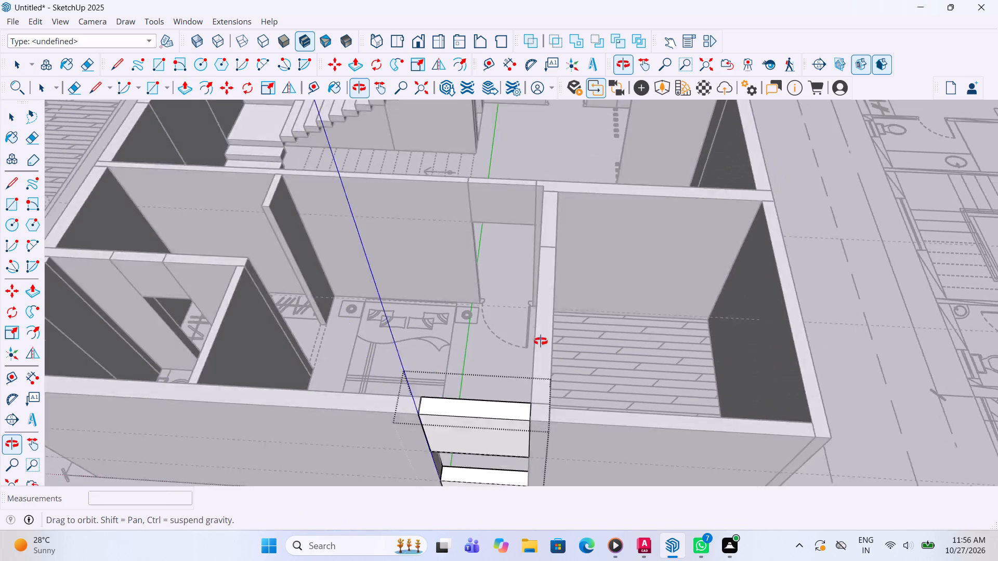
middle_drag(541, 341, 541, 334)
double_click(851, 336)
Examine the wall panels along the long outer side wall beside the staircase.
scroll(780, 379, down, 2)
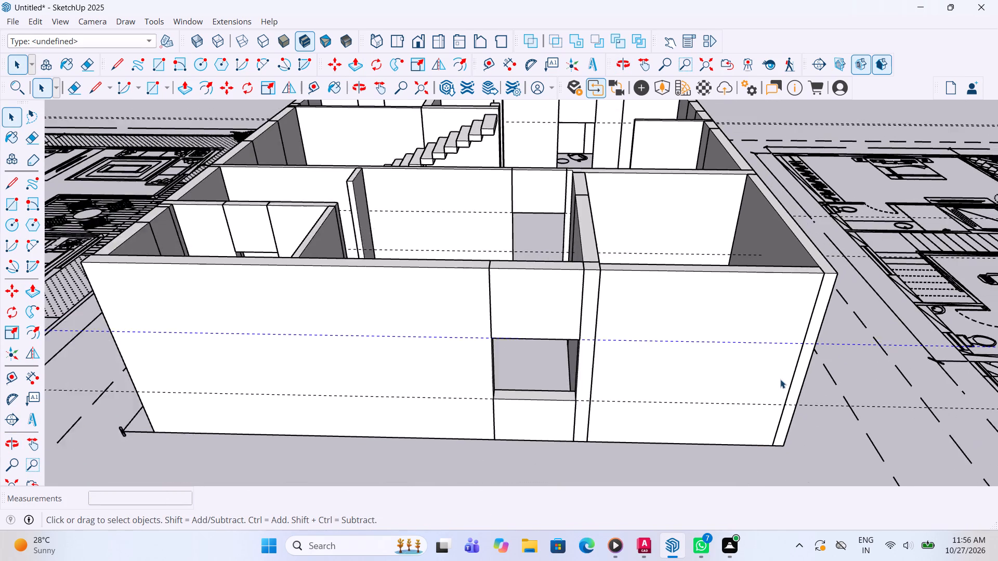
scroll(780, 379, down, 2)
middle_drag(355, 371, 686, 365)
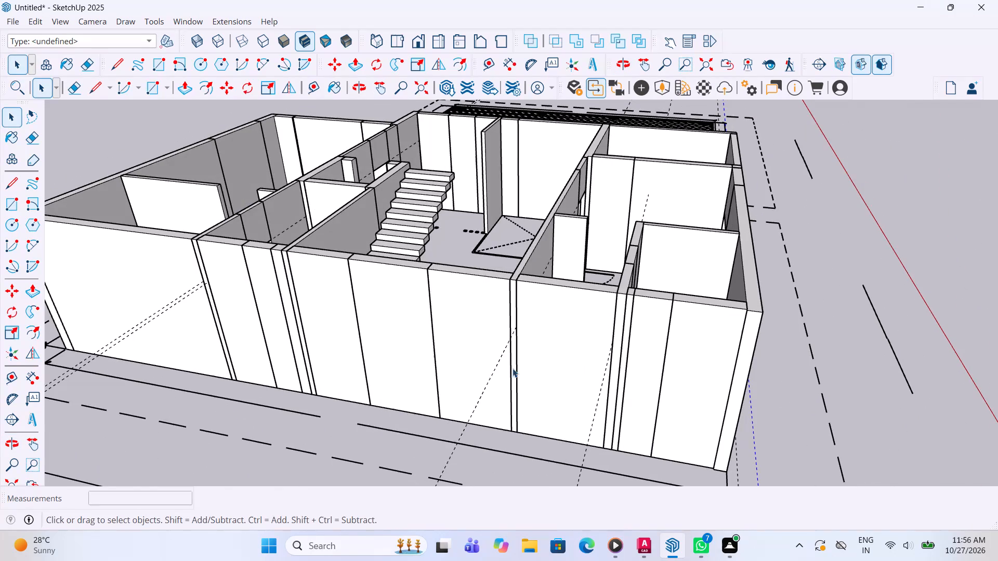
scroll(513, 368, down, 5)
scroll(543, 384, up, 4)
scroll(608, 371, up, 1)
middle_drag(621, 370, 647, 372)
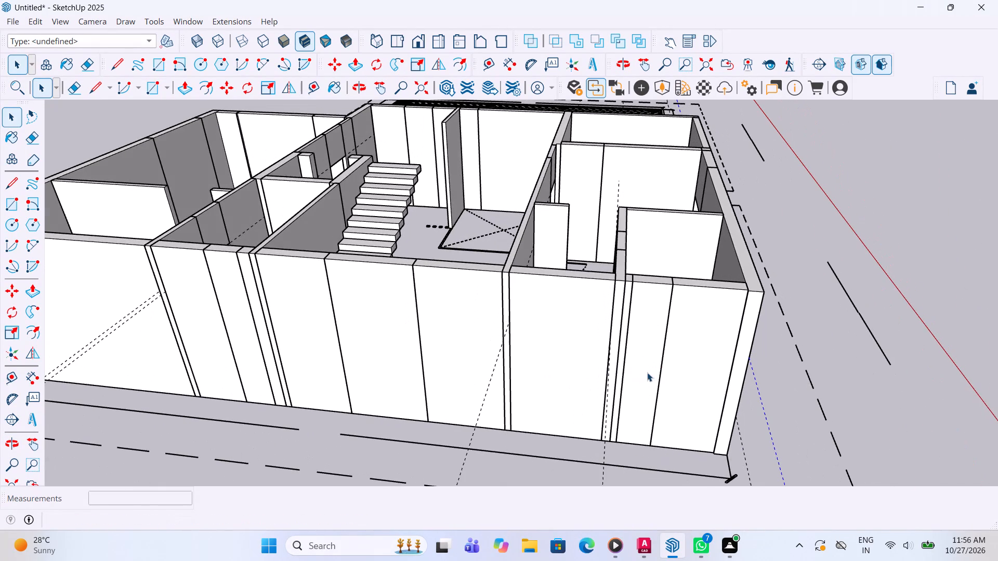
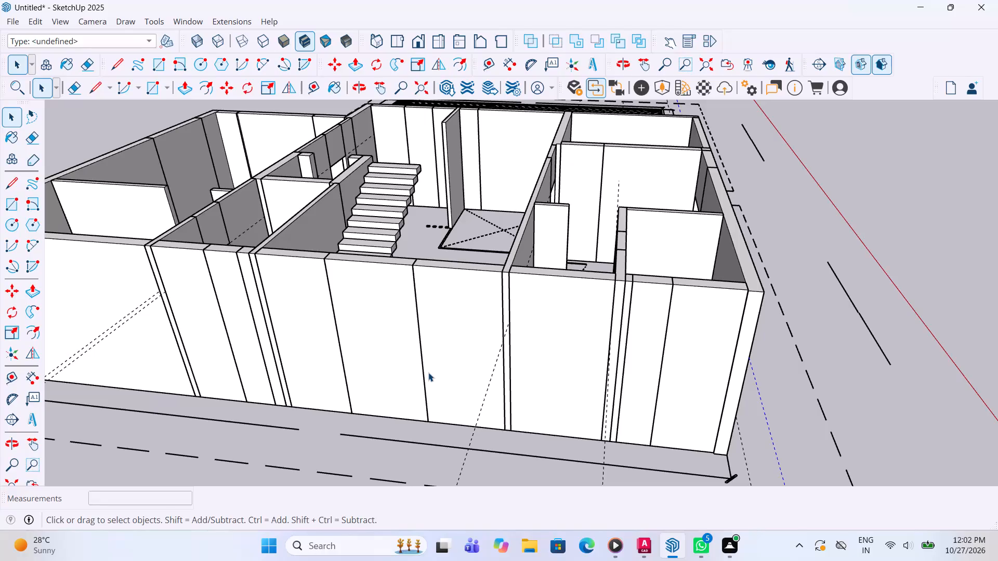
Examine the house's front and long side walls against the plan, down to the narrow panel at the corner bathroom.
scroll(428, 372, right, 6)
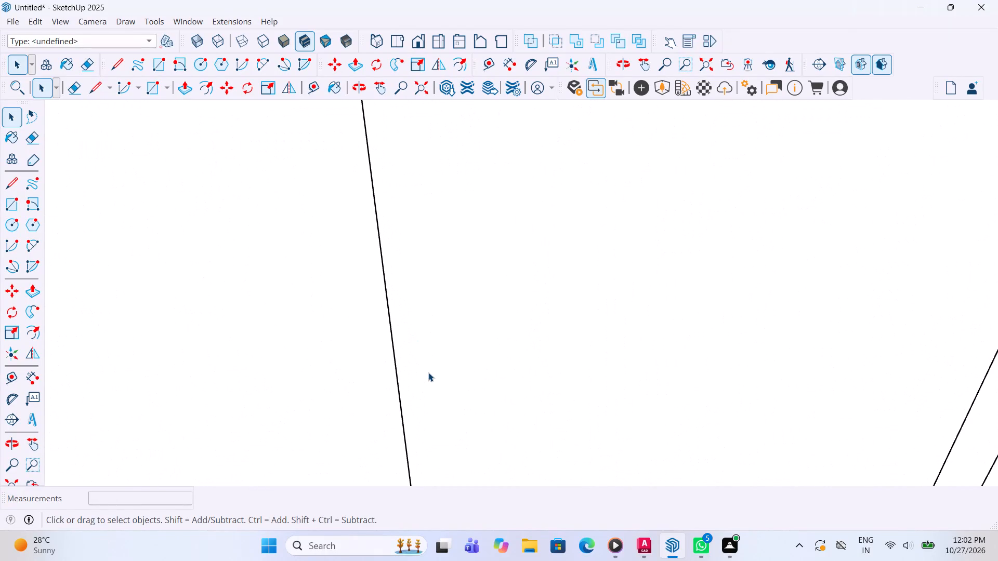
scroll(449, 332, down, 8)
scroll(497, 381, down, 13)
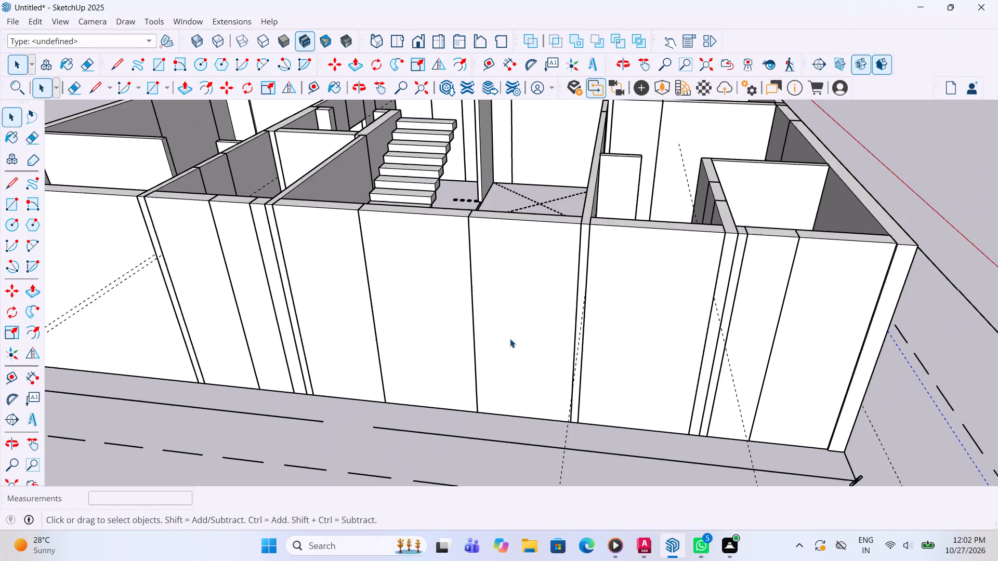
scroll(510, 339, down, 11)
middle_drag(533, 363, 142, 313)
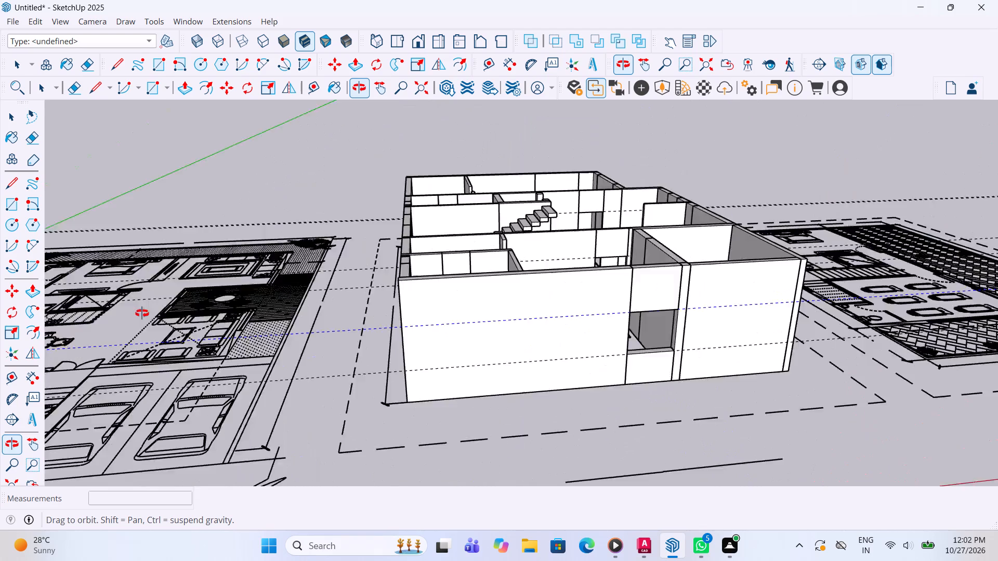
middle_drag(142, 313, 149, 368)
middle_drag(561, 289, 373, 287)
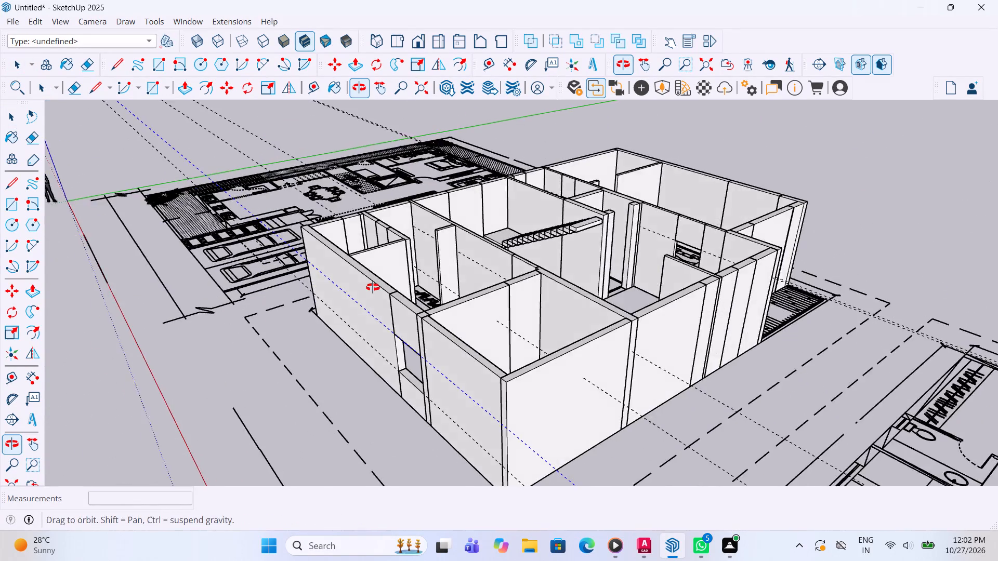
middle_drag(373, 287, 546, 290)
scroll(547, 287, down, 5)
scroll(529, 481, up, 2)
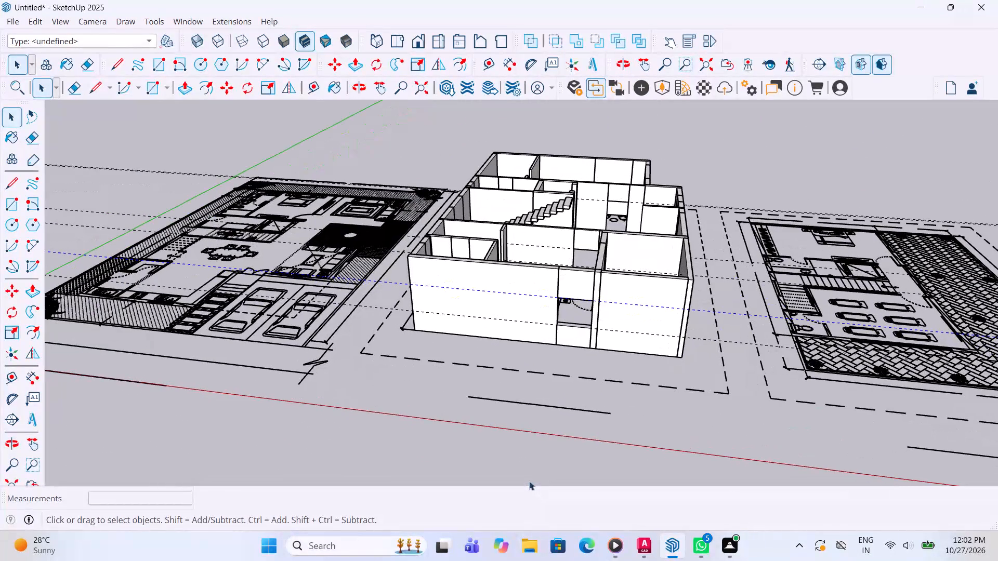
middle_drag(447, 470, 798, 458)
scroll(487, 286, up, 4)
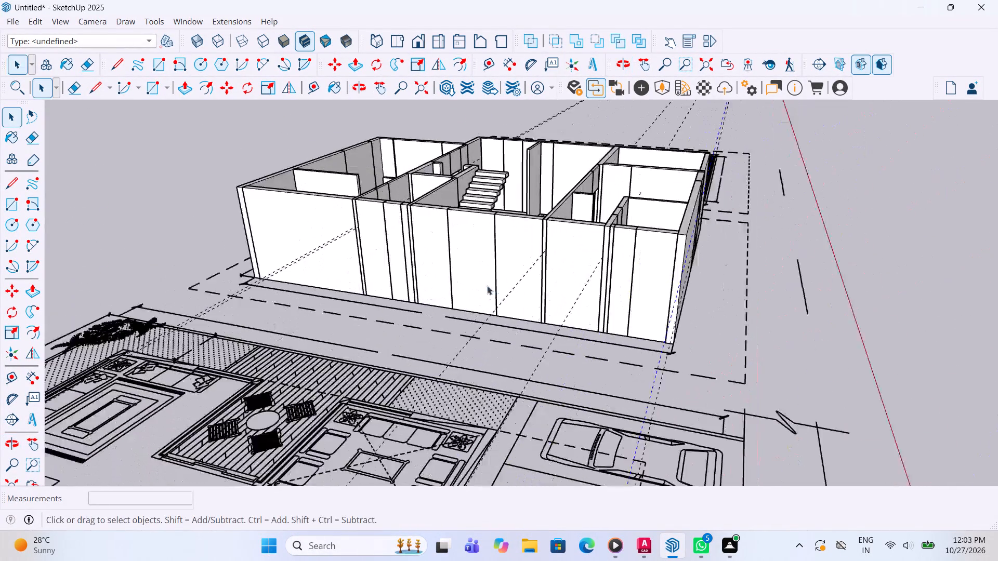
middle_drag(487, 286, 541, 346)
middle_drag(551, 432, 553, 455)
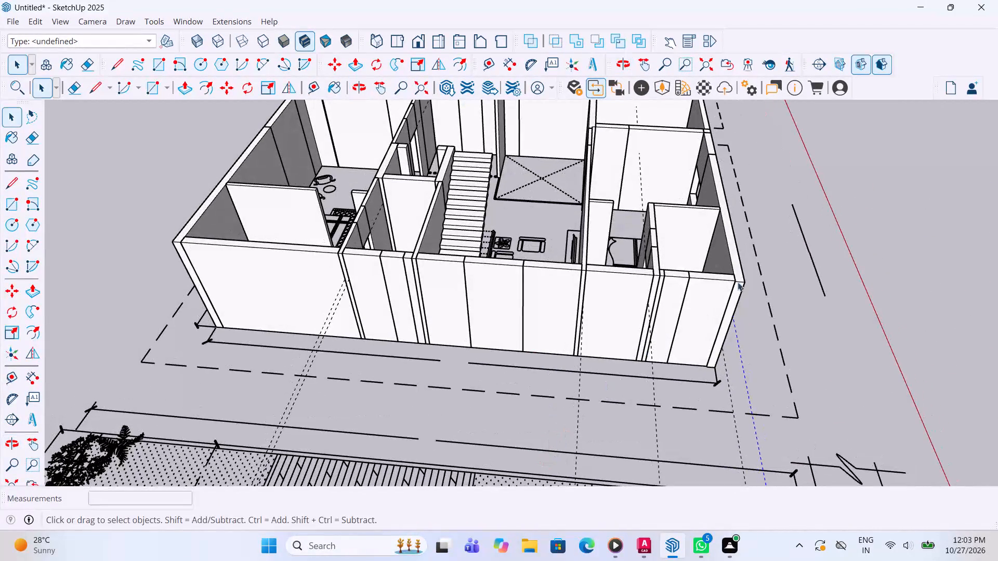
middle_drag(738, 282, 731, 417)
scroll(697, 390, up, 7)
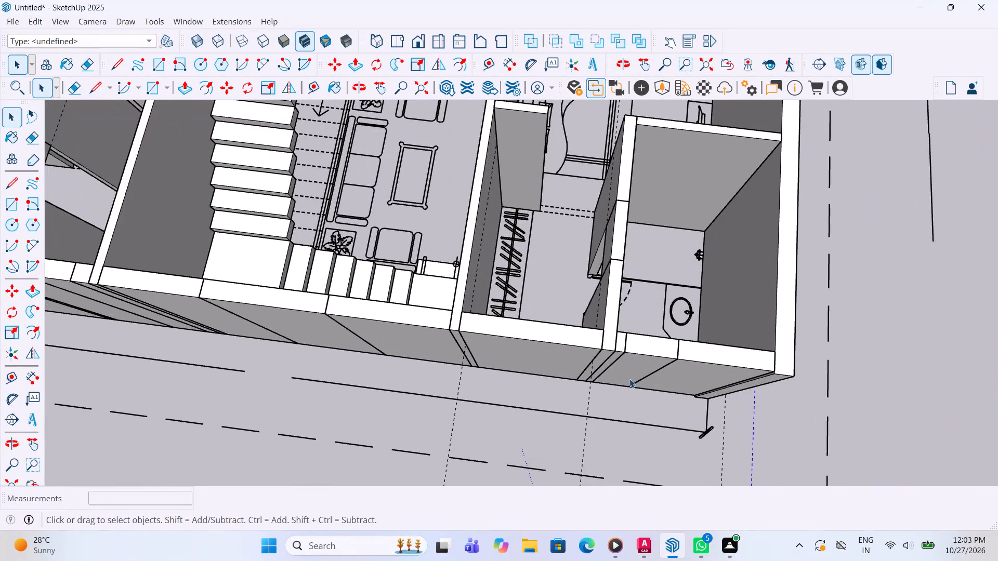
scroll(633, 375, up, 1)
middle_drag(633, 365, 642, 226)
scroll(642, 325, up, 2)
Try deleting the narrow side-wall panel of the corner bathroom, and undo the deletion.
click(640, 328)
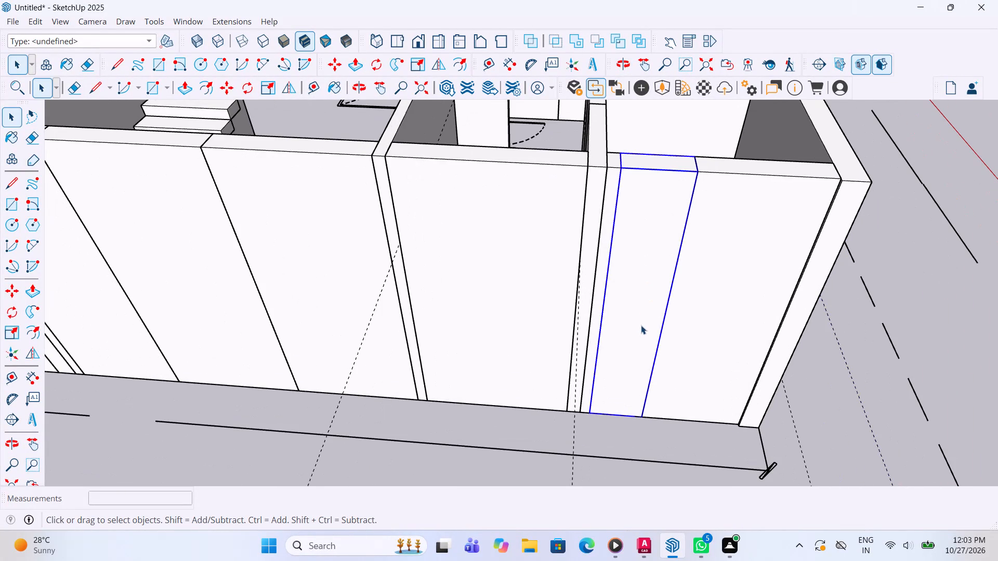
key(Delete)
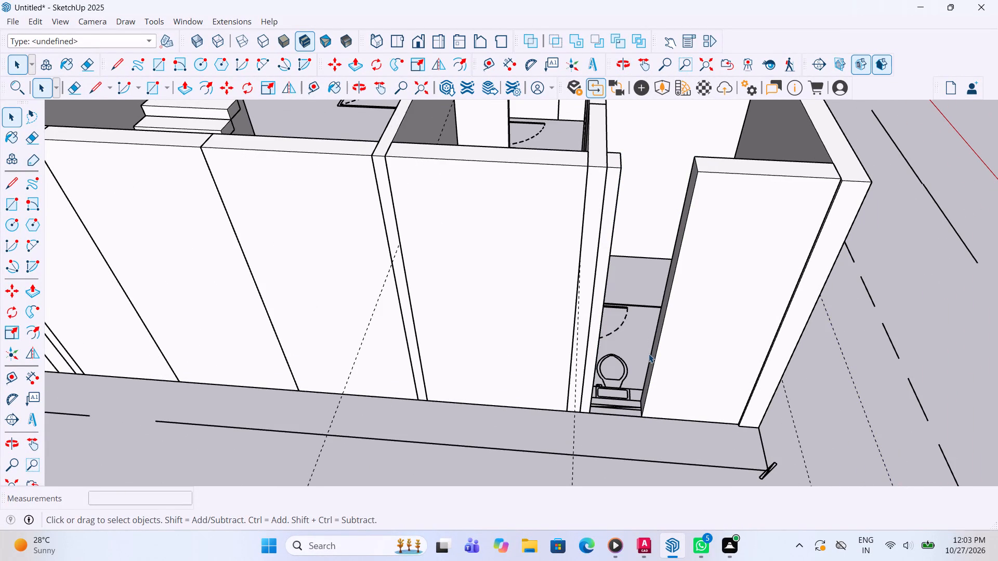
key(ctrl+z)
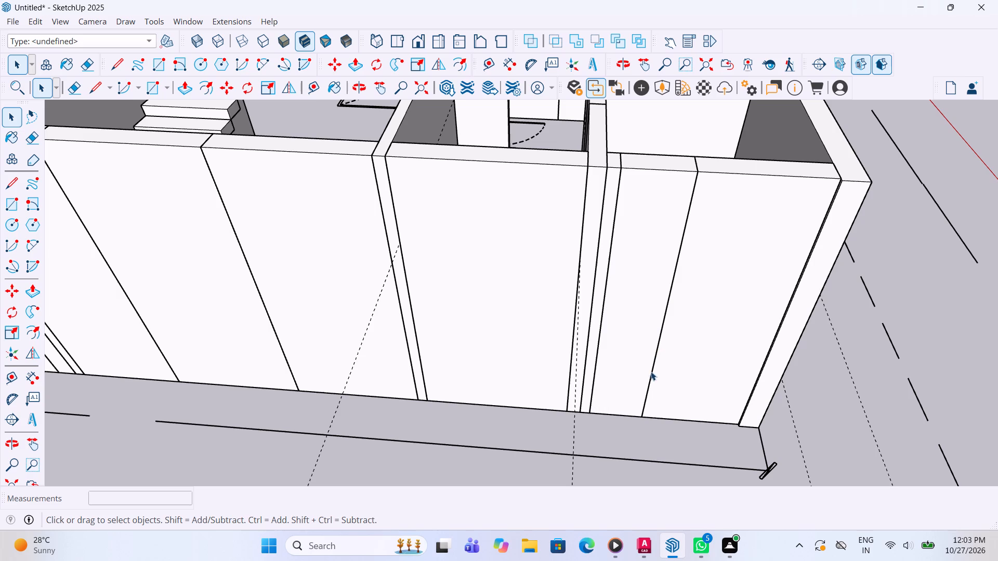
Measure the width of the corner bathroom's narrow side-wall panel along its base.
scroll(648, 378, up, 2)
middle_click(632, 378)
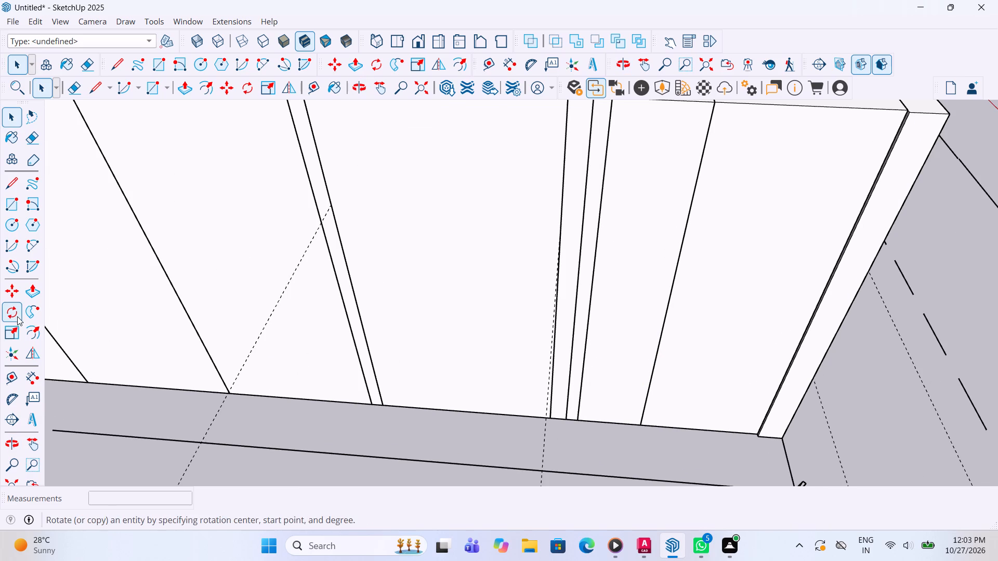
click(34, 379)
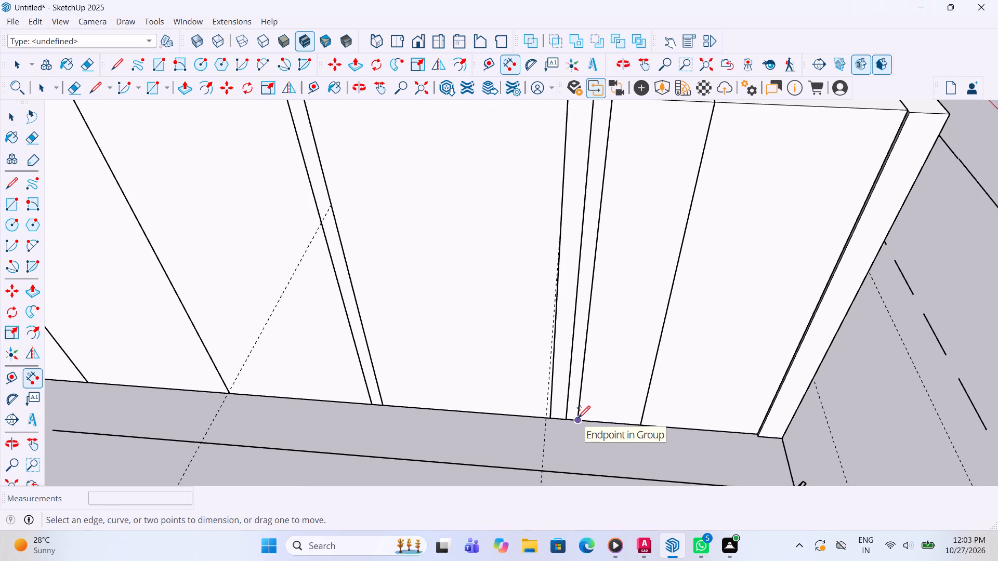
double_click(578, 419)
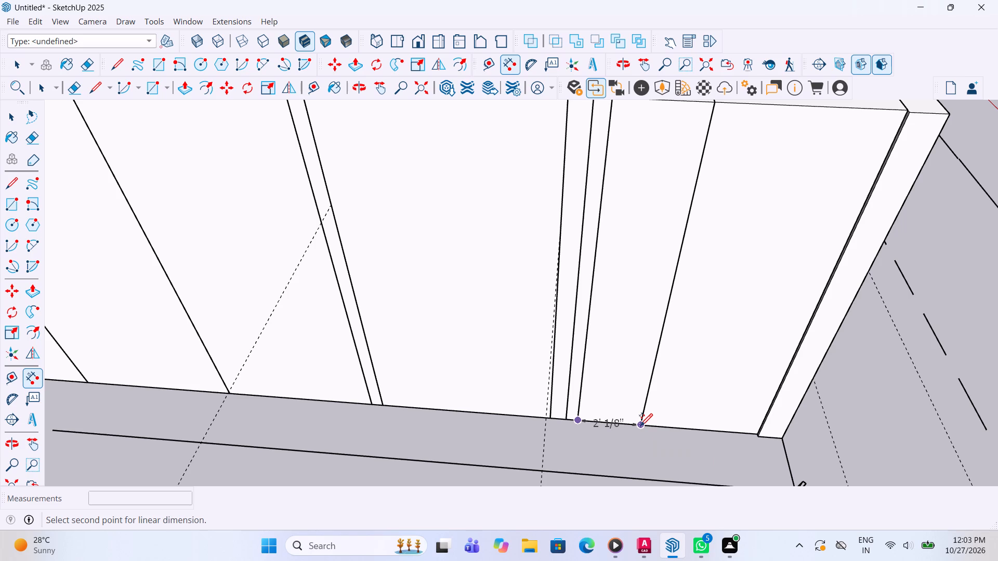
key(space)
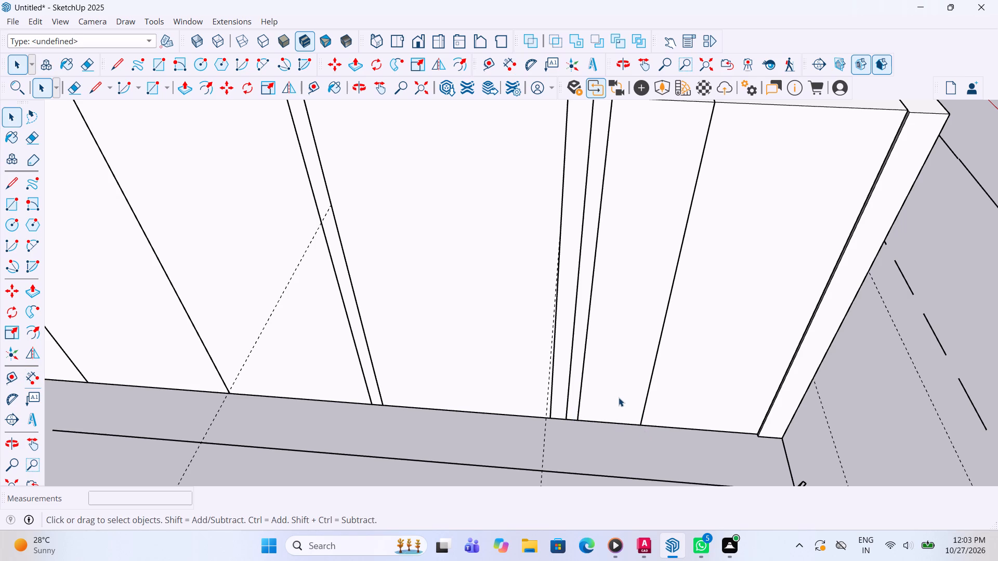
scroll(654, 385, down, 4)
scroll(681, 390, up, 1)
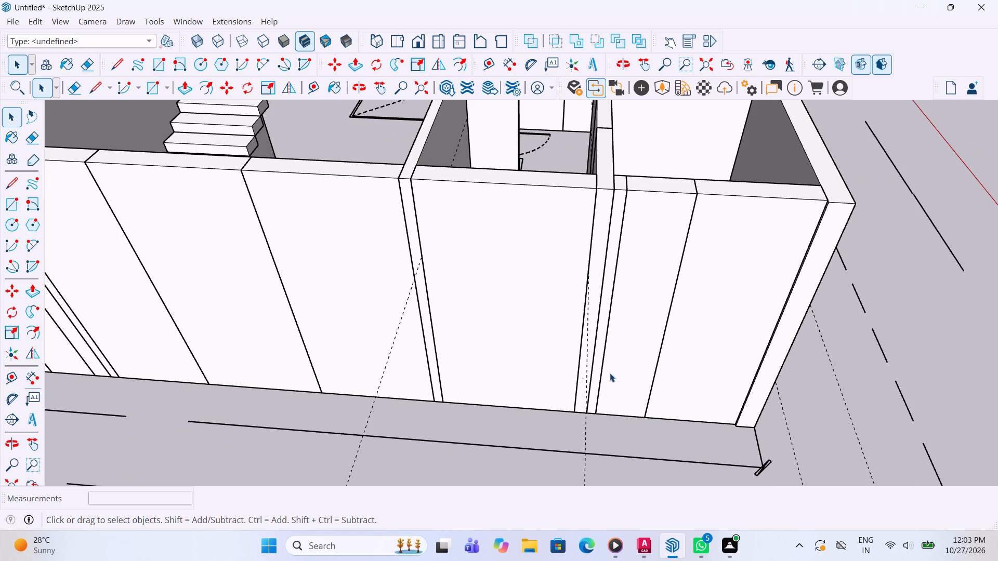
scroll(672, 505, up, 2)
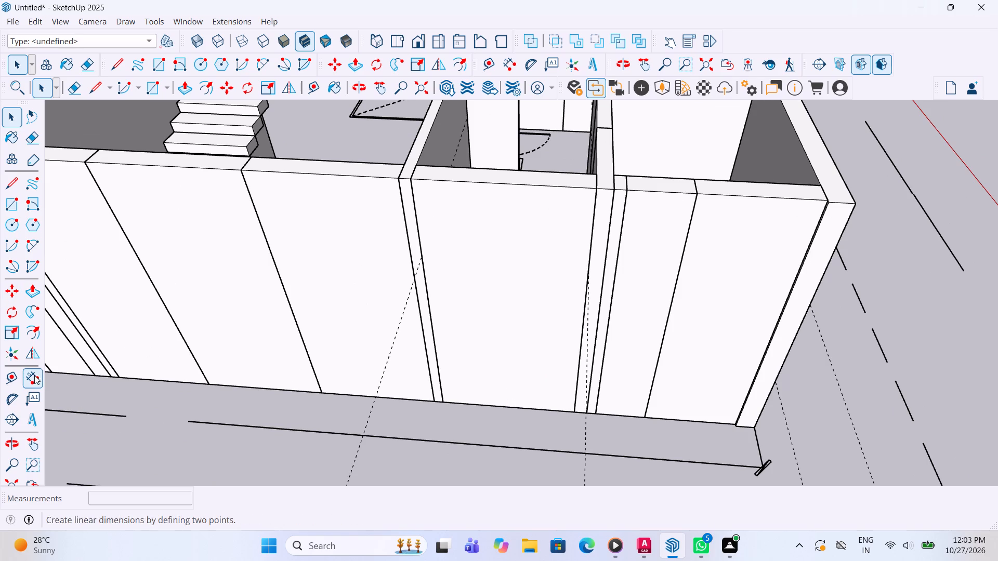
click(34, 375)
click(598, 410)
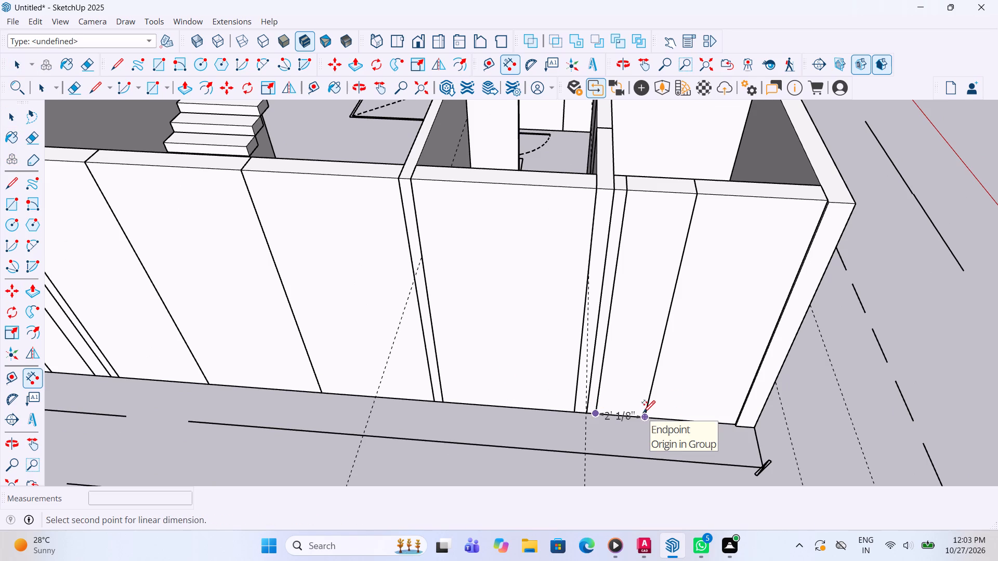
key(space)
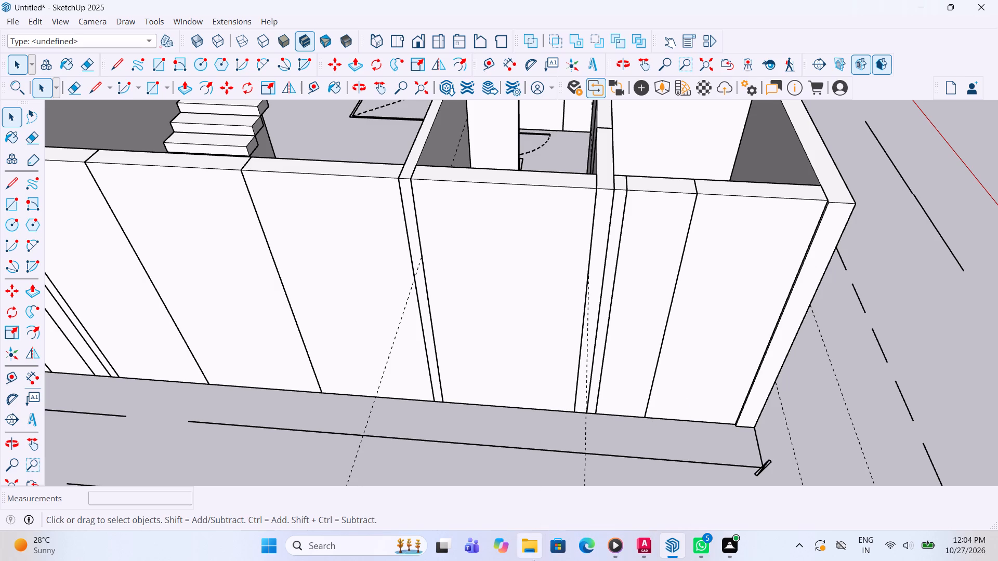
Place a horizontal guide 5' above the base of the corner bathroom's narrow side-wall panel.
scroll(386, 557, down, 4)
scroll(593, 369, up, 1)
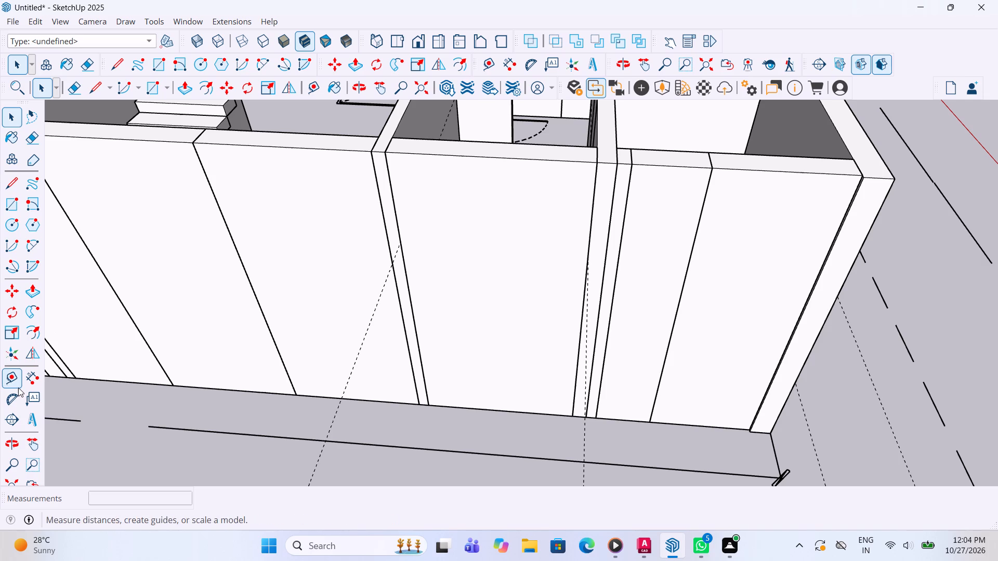
click(18, 388)
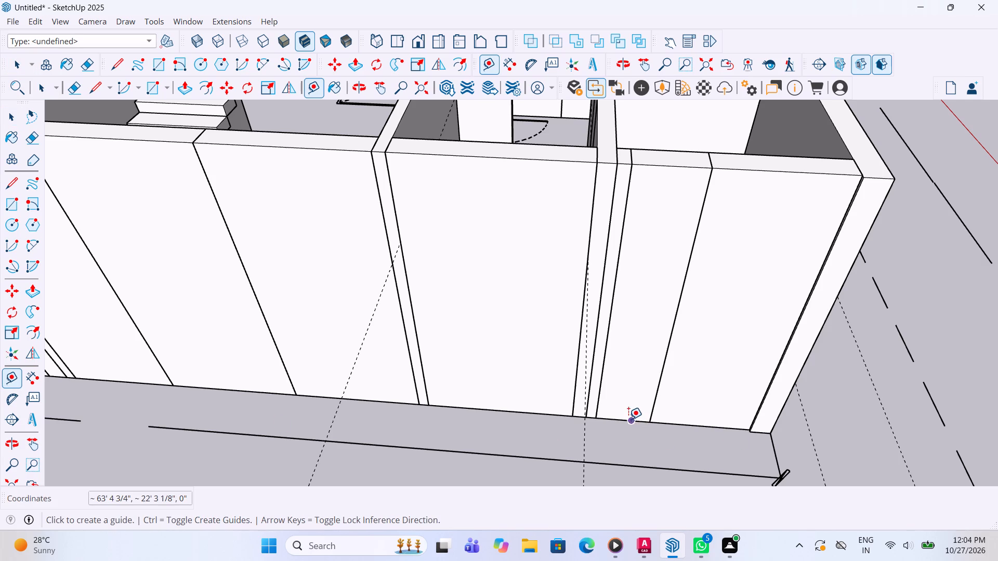
click(623, 419)
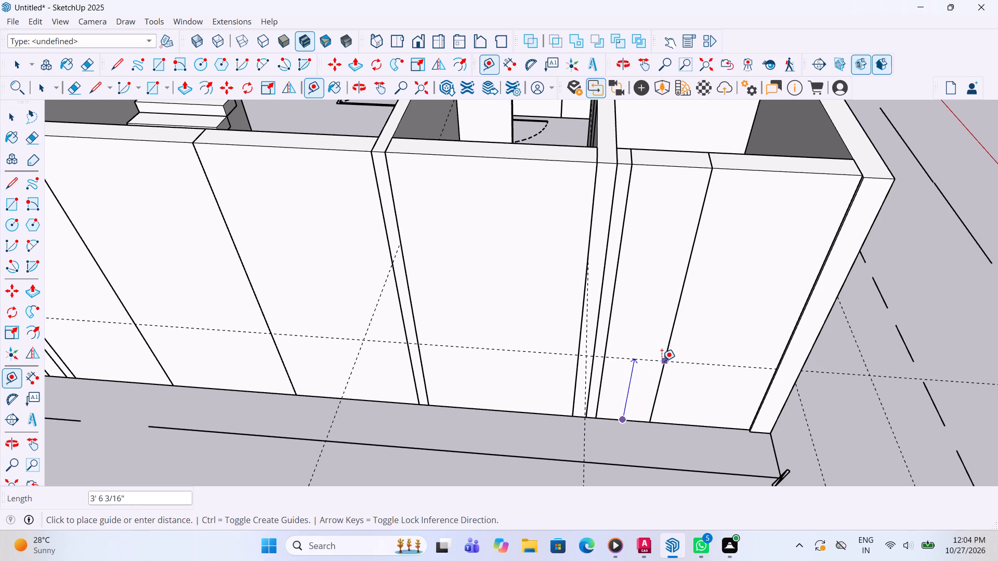
text(5')
key(Return)
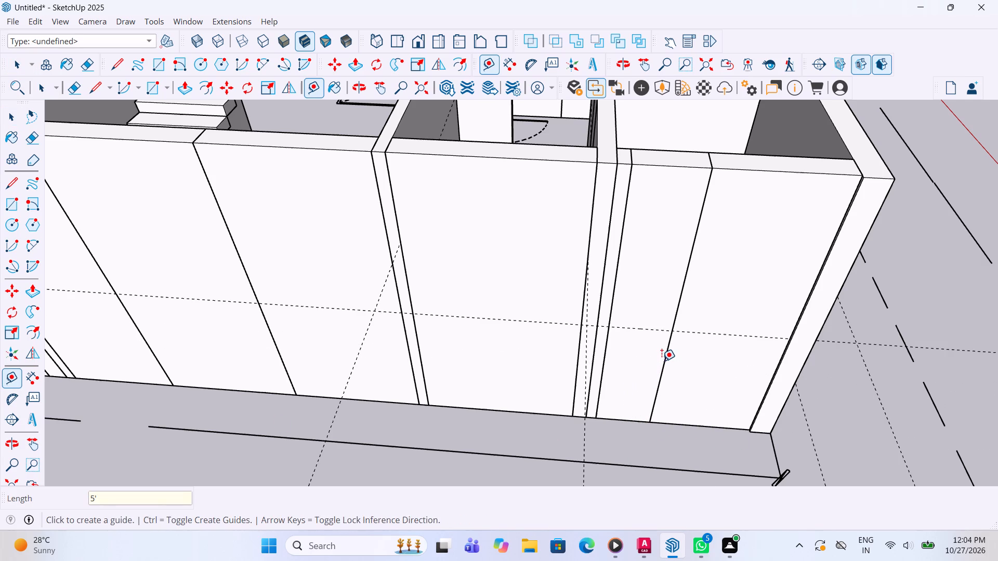
key(space)
Delete the two old guides that cross the base of the long side wall near the corner bathroom.
click(584, 440)
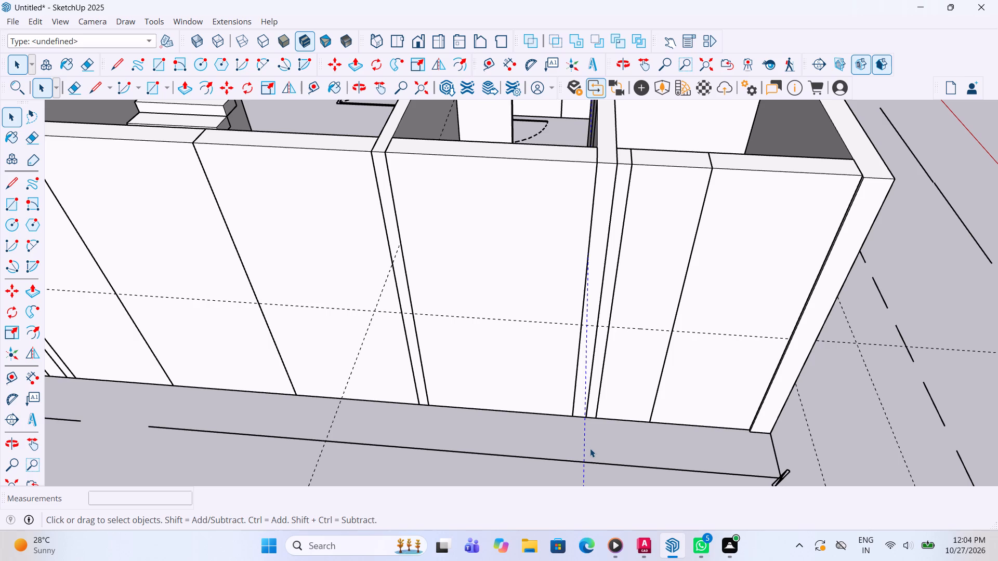
key(Delete)
click(339, 416)
click(337, 416)
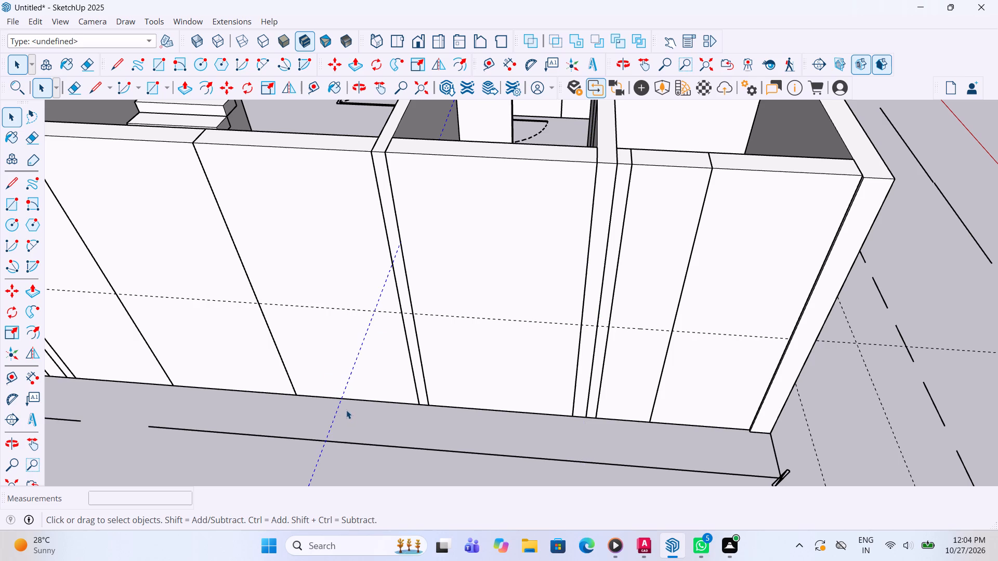
key(Delete)
Mark 3' above the 5' guide on the narrow bathroom panel and place a second horizontal guide at that height.
click(14, 377)
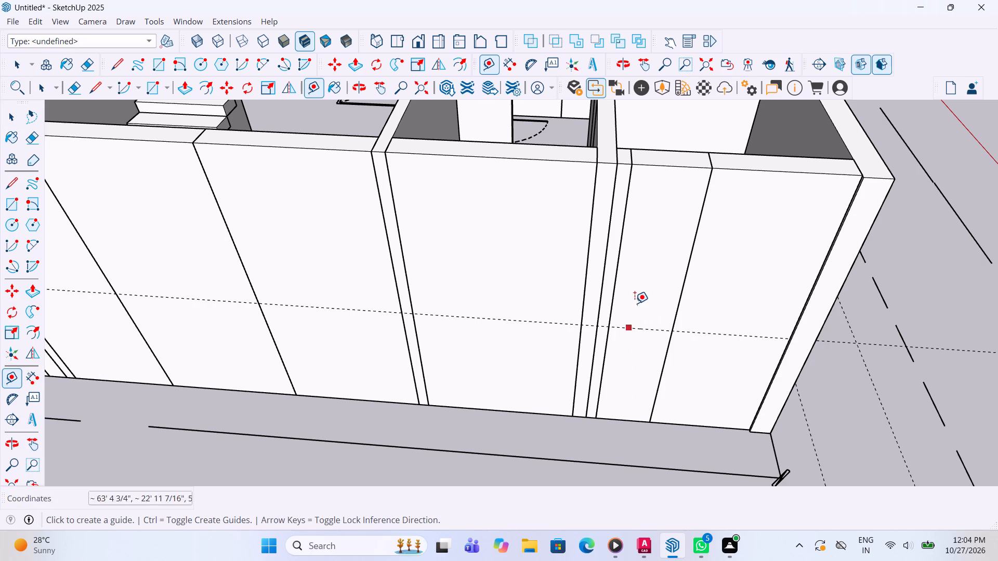
click(644, 327)
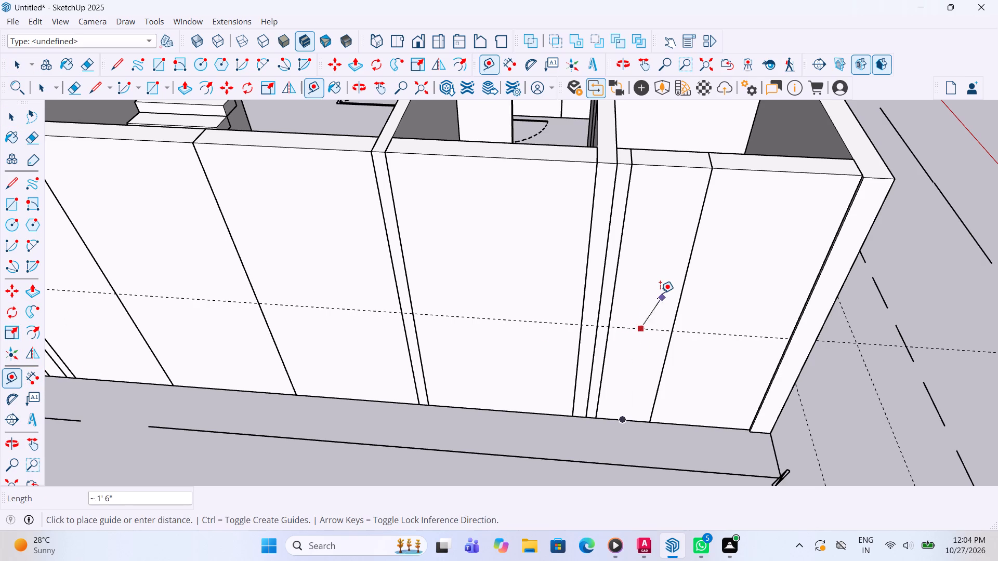
text(3')
key(Return)
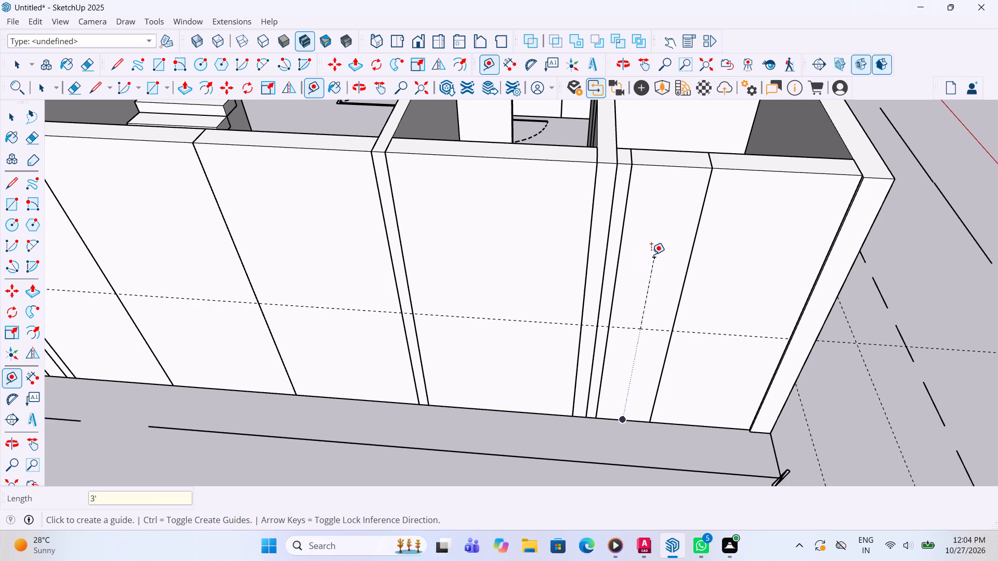
click(651, 255)
click(619, 257)
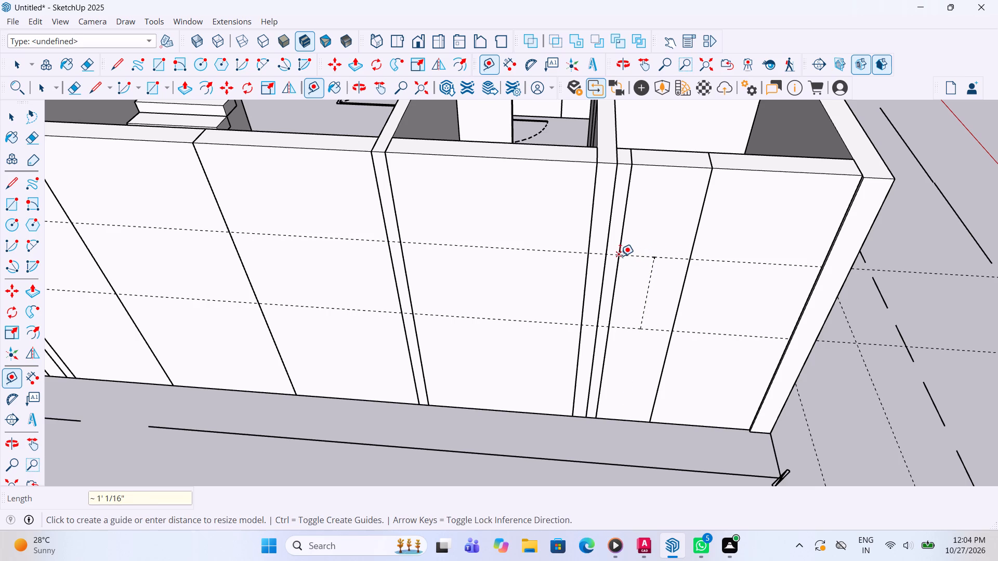
key(space)
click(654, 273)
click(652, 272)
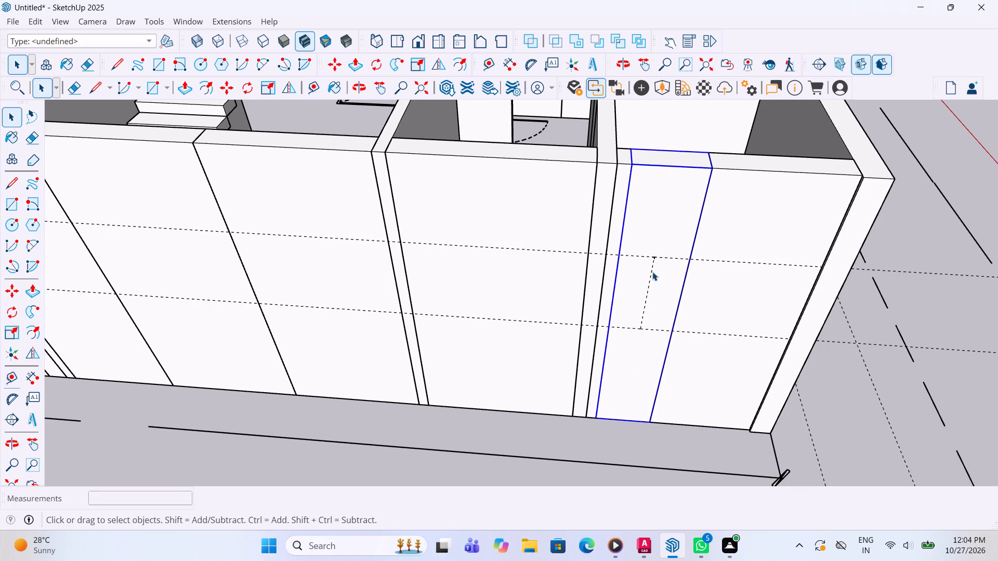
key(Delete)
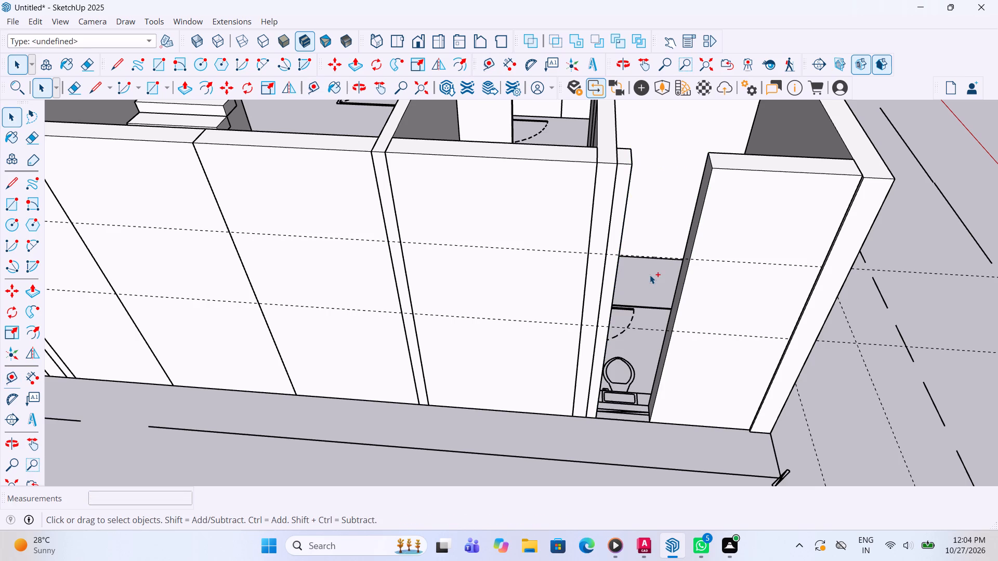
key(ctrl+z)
Delete the short vertical guide segment between the two horizontal guides on the narrow bathroom panel.
click(649, 275)
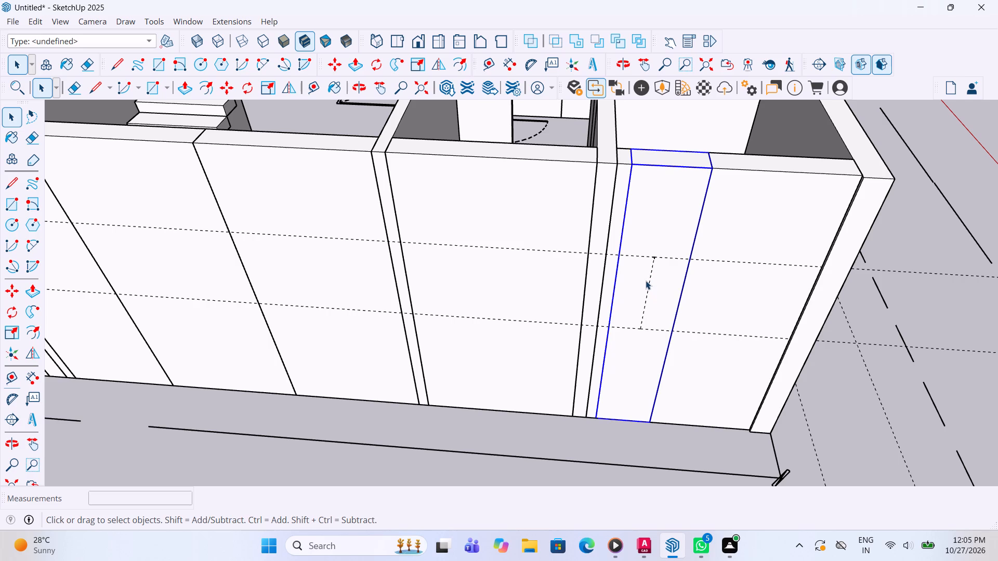
click(651, 283)
key(Delete)
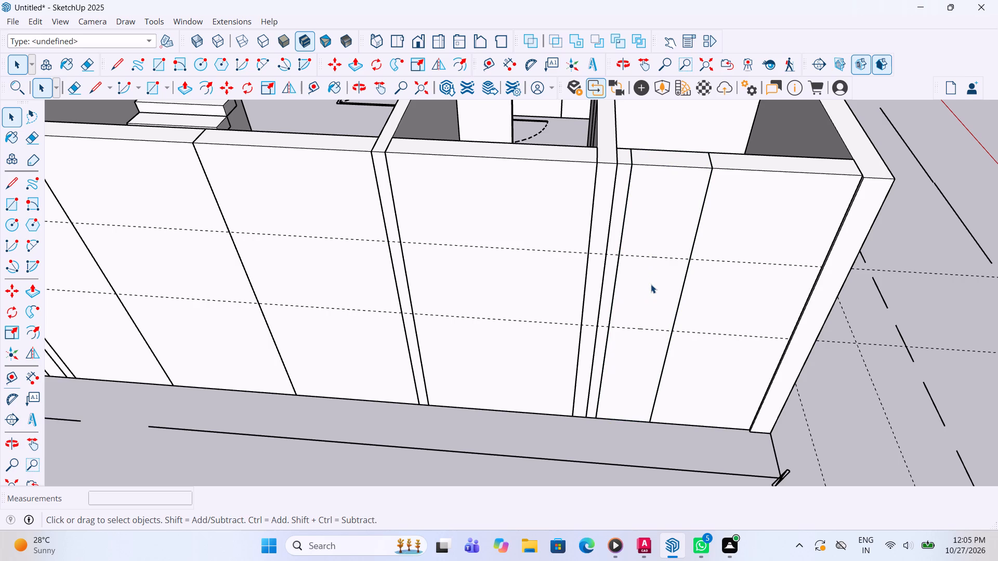
Cut a window opening 3' high and about 2' wide through the narrow bathroom panel between the two guides, removing the leftover back face.
double_click(651, 284)
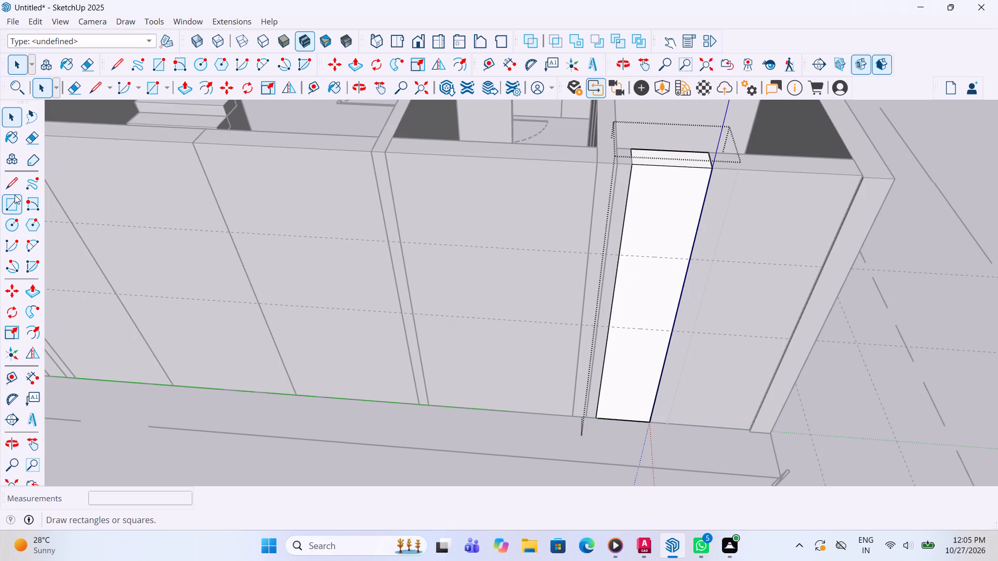
click(15, 195)
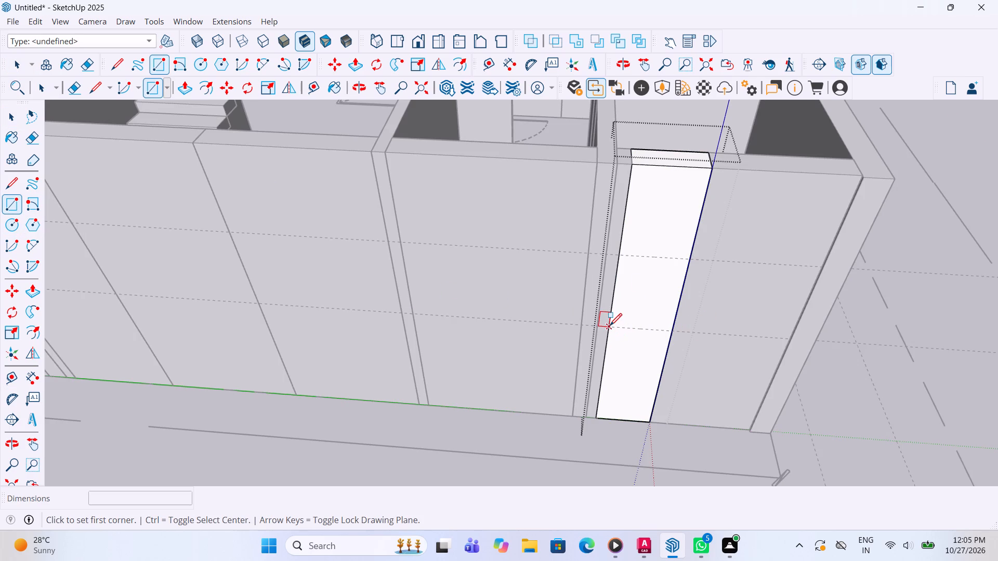
click(610, 326)
click(691, 258)
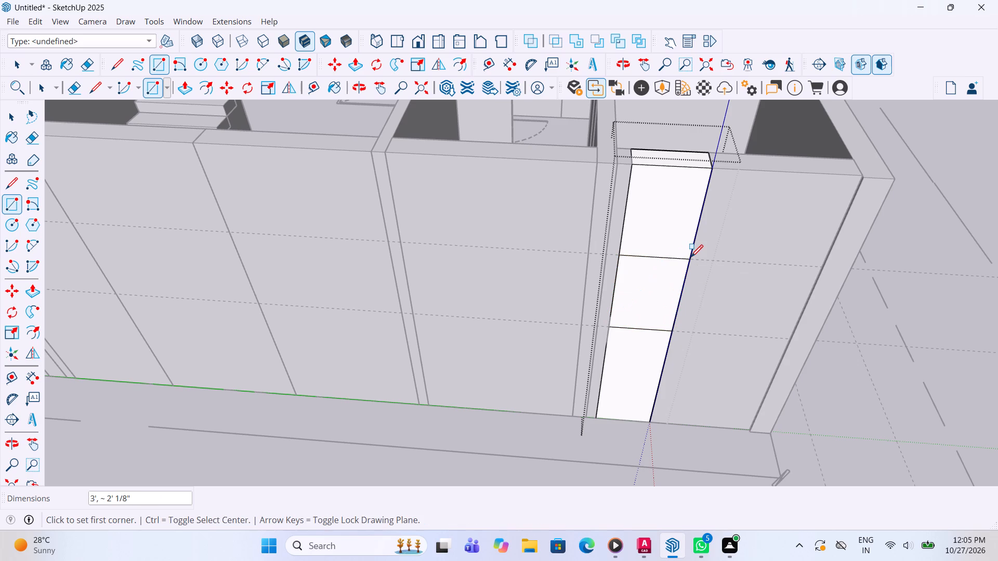
key(space)
key(p)
click(655, 300)
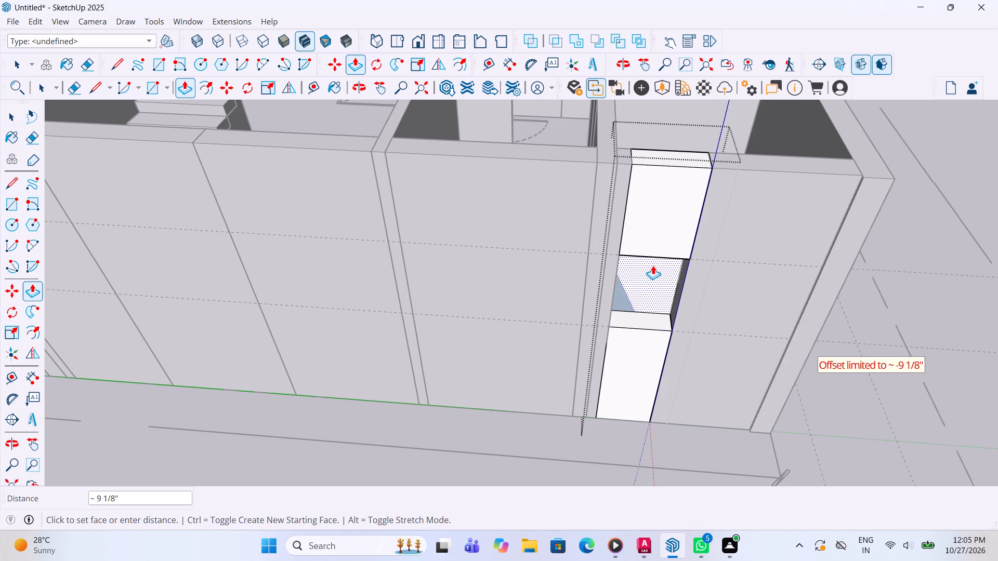
click(653, 265)
key(space)
click(645, 287)
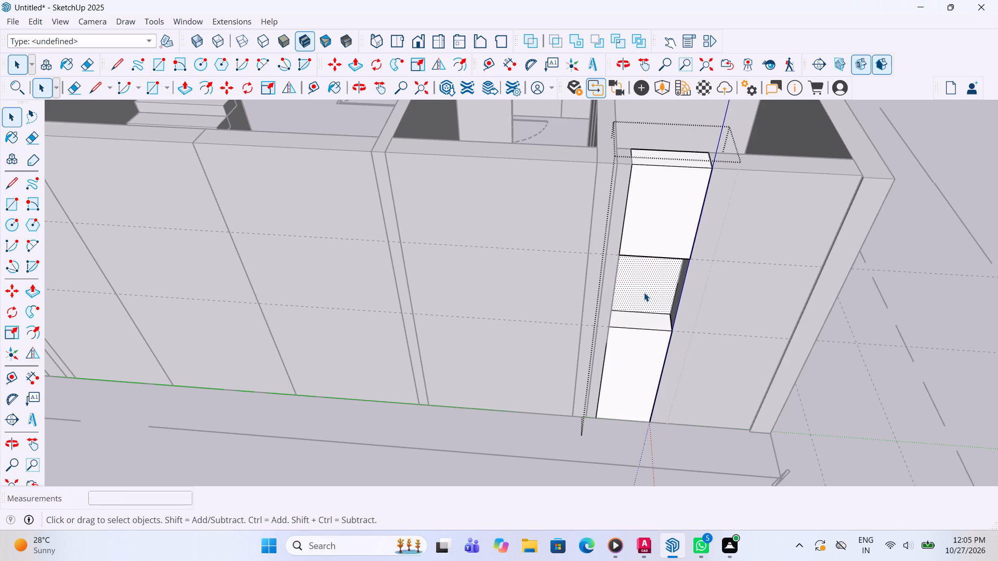
key(Delete)
scroll(646, 287, down, 8)
click(892, 214)
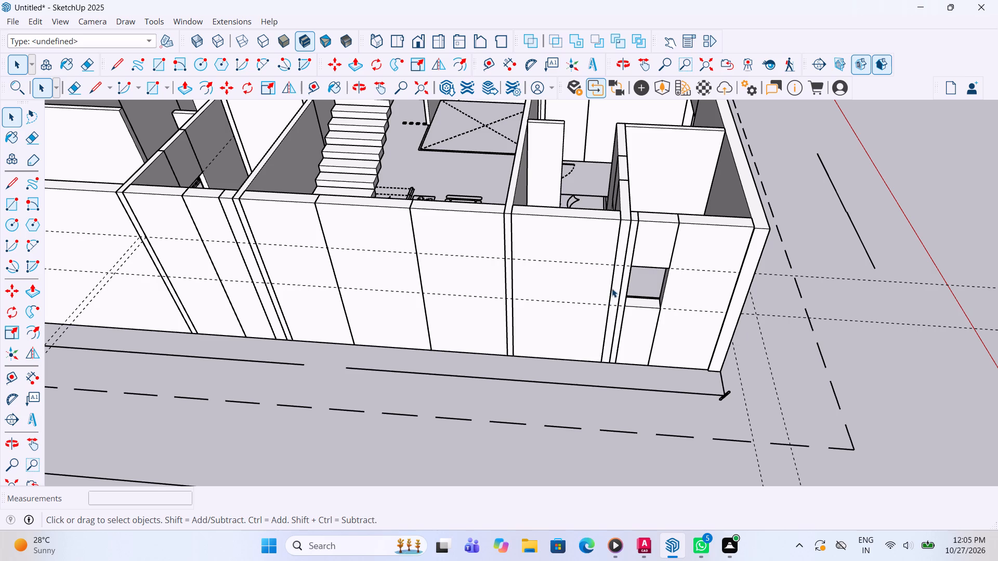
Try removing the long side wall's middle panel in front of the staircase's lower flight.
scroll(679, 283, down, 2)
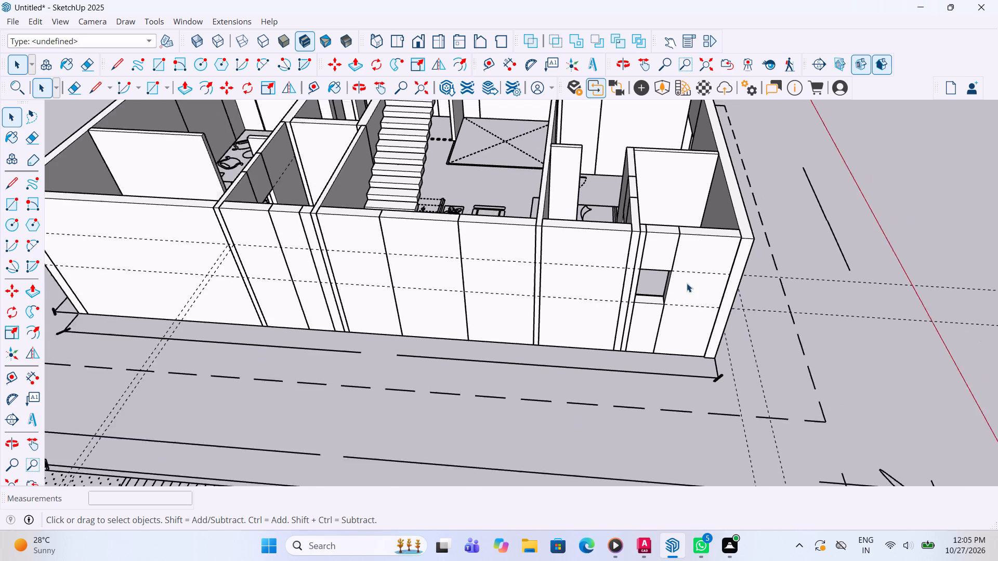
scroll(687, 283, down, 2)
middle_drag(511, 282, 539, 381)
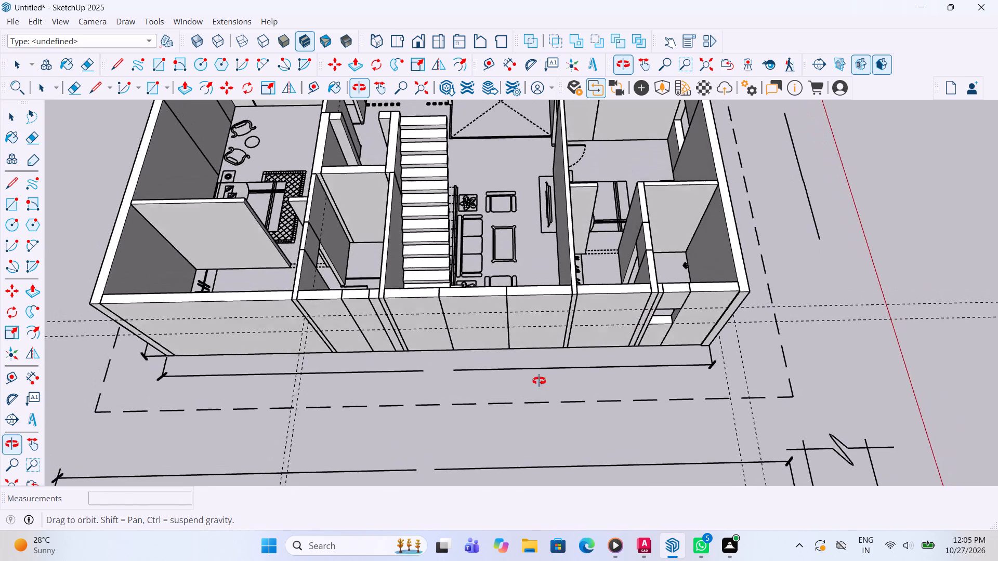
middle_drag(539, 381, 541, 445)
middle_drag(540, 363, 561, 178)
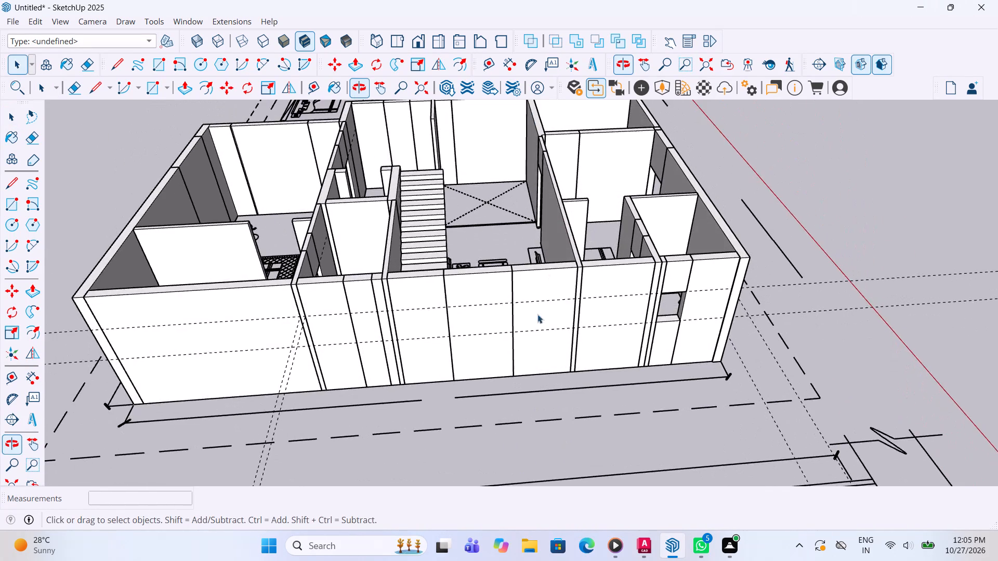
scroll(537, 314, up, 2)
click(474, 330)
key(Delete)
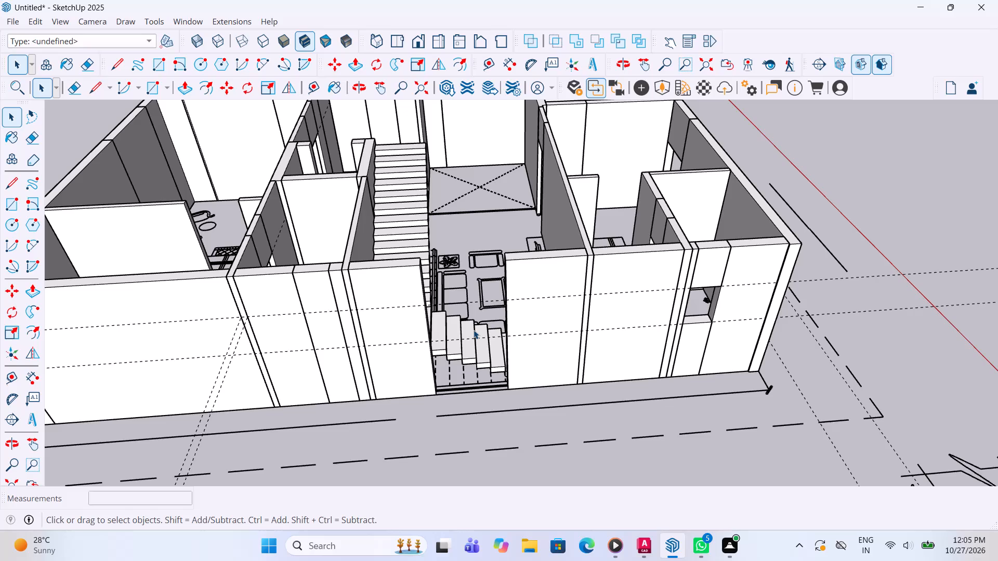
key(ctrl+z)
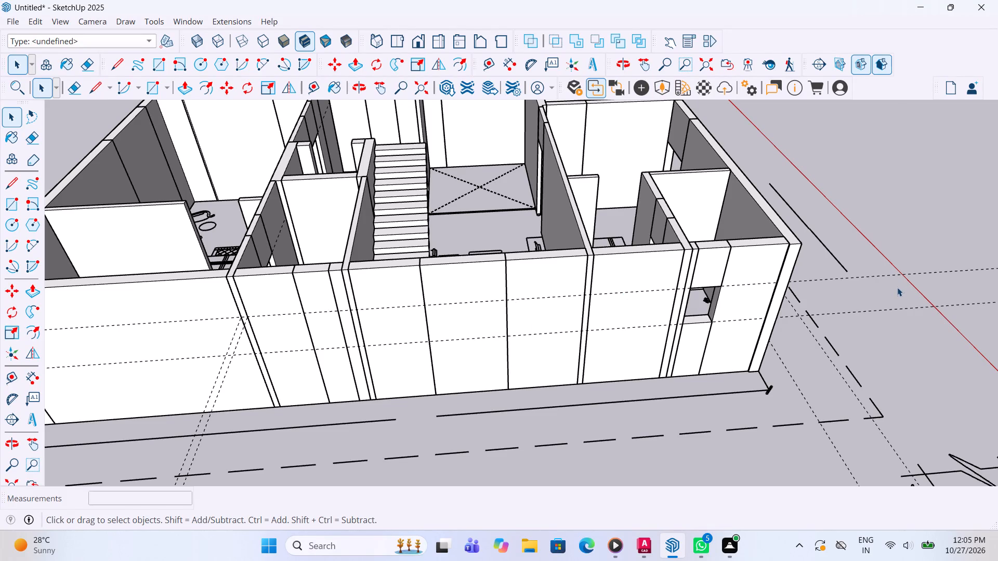
Delete the two horizontal window-height guides running across the long side wall.
drag(889, 285, 877, 269)
click(877, 269)
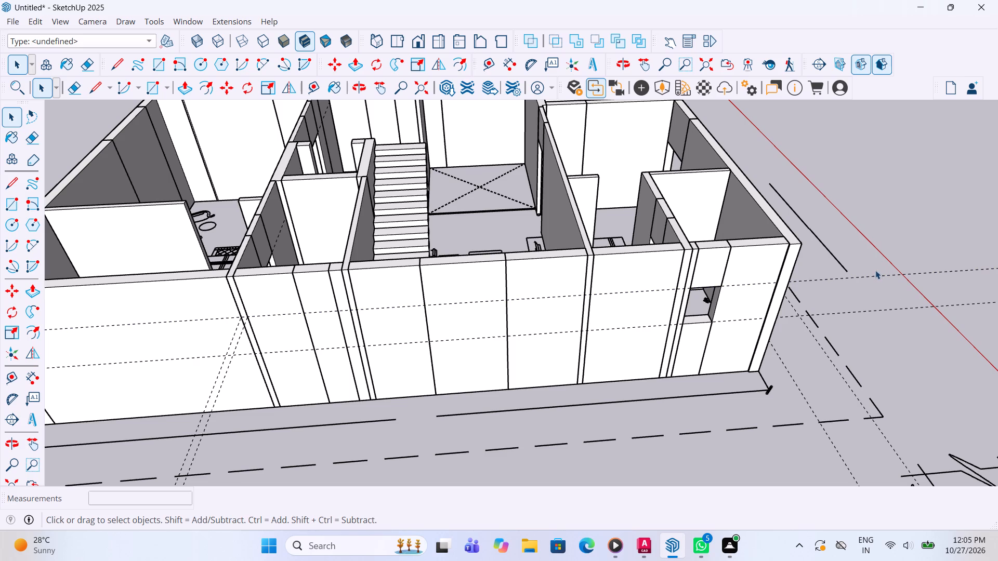
click(882, 276)
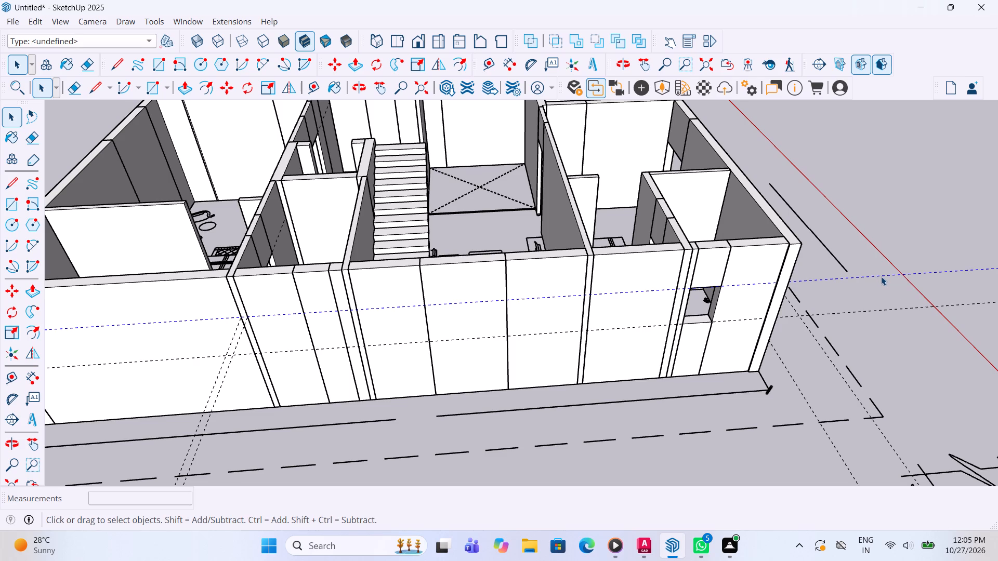
key(Delete)
drag(873, 311, 866, 298)
click(866, 298)
key(Delete)
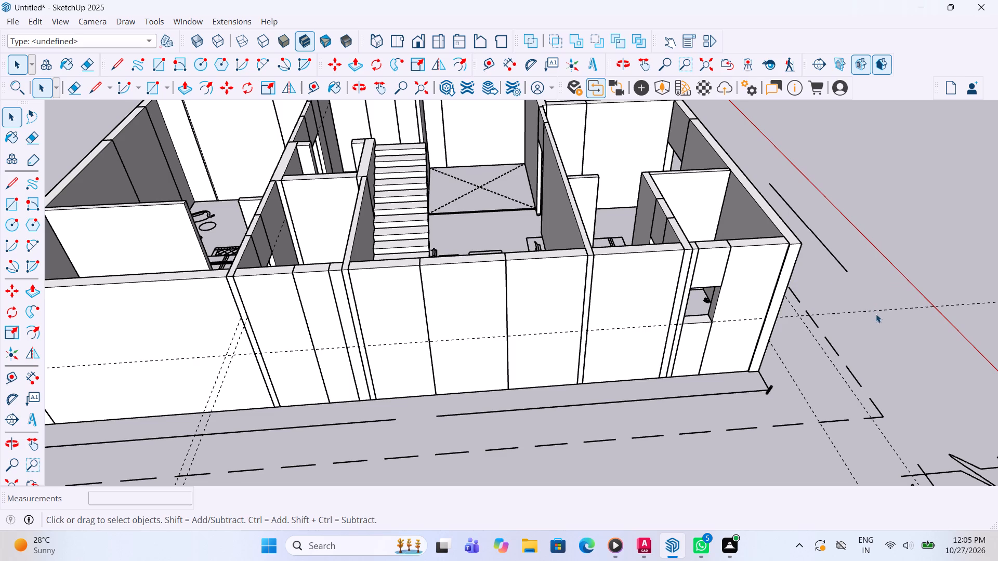
drag(876, 314, 862, 294)
key(Delete)
Examine the staircase's lower flight and landing against the long side wall's middle panels, from above and from outside.
scroll(704, 342, down, 2)
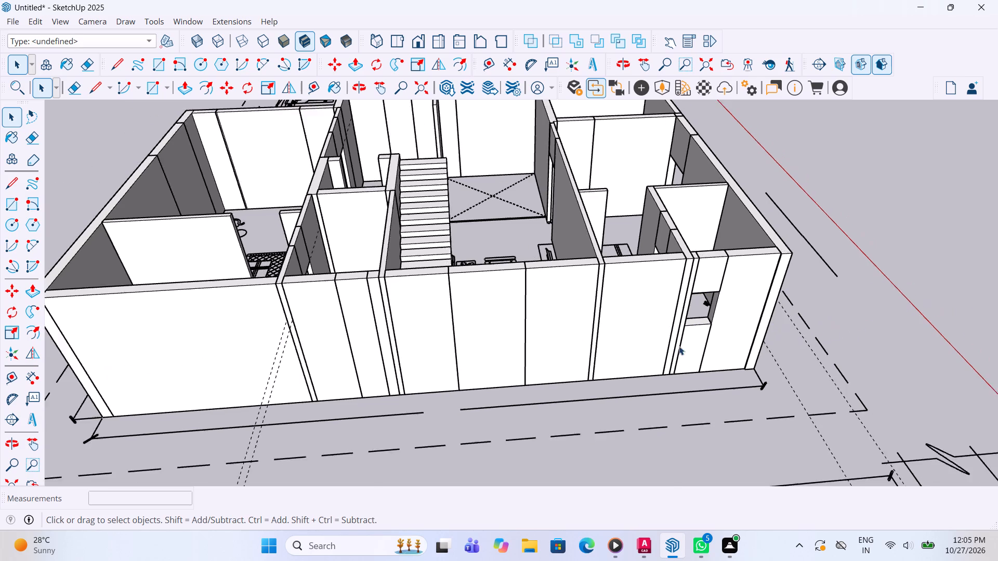
scroll(679, 346, down, 2)
middle_drag(586, 342, 557, 393)
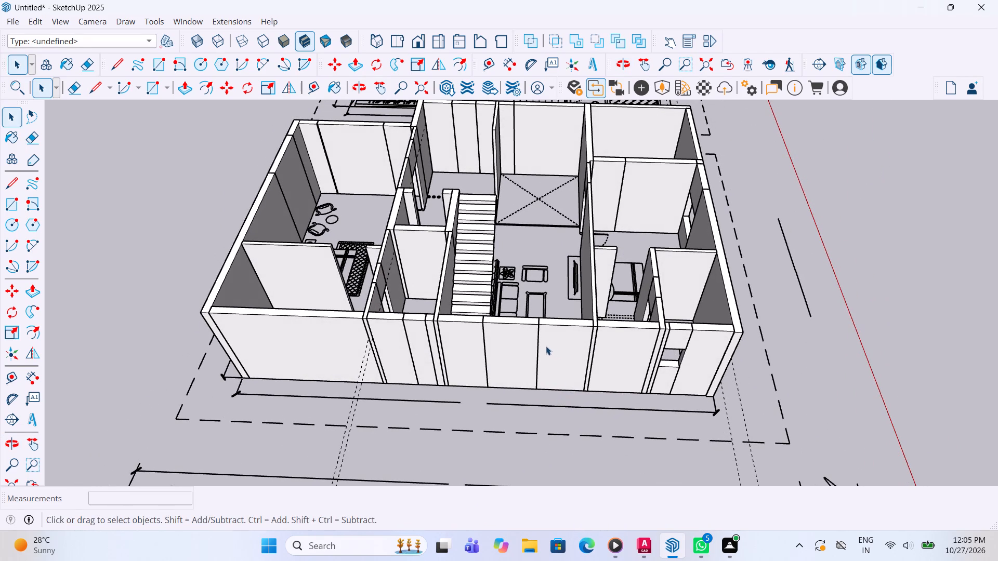
scroll(553, 318, down, 4)
scroll(521, 360, up, 4)
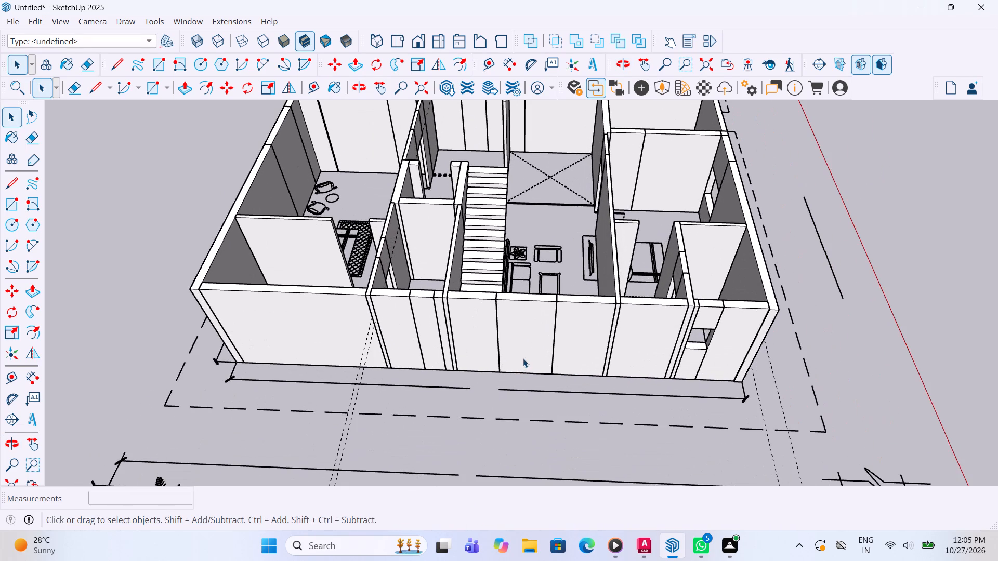
scroll(523, 357, up, 3)
middle_drag(531, 363, 532, 359)
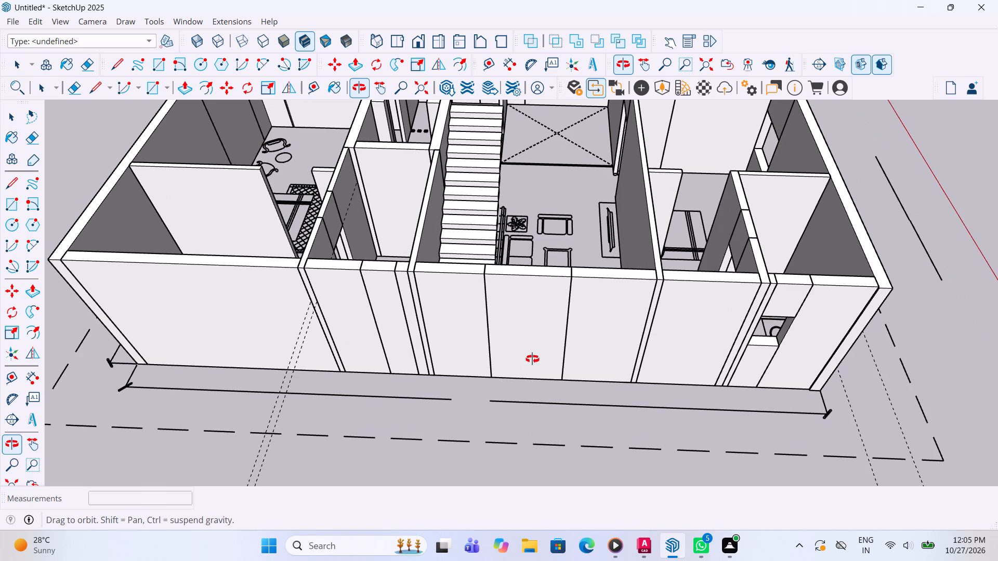
middle_drag(532, 359, 536, 335)
middle_drag(539, 333, 535, 560)
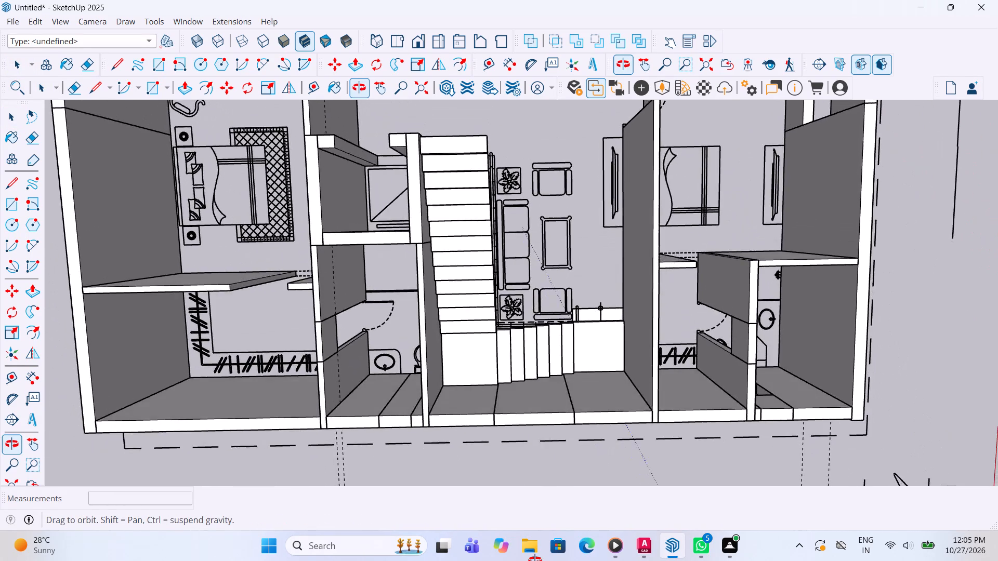
middle_drag(535, 560, 504, 373)
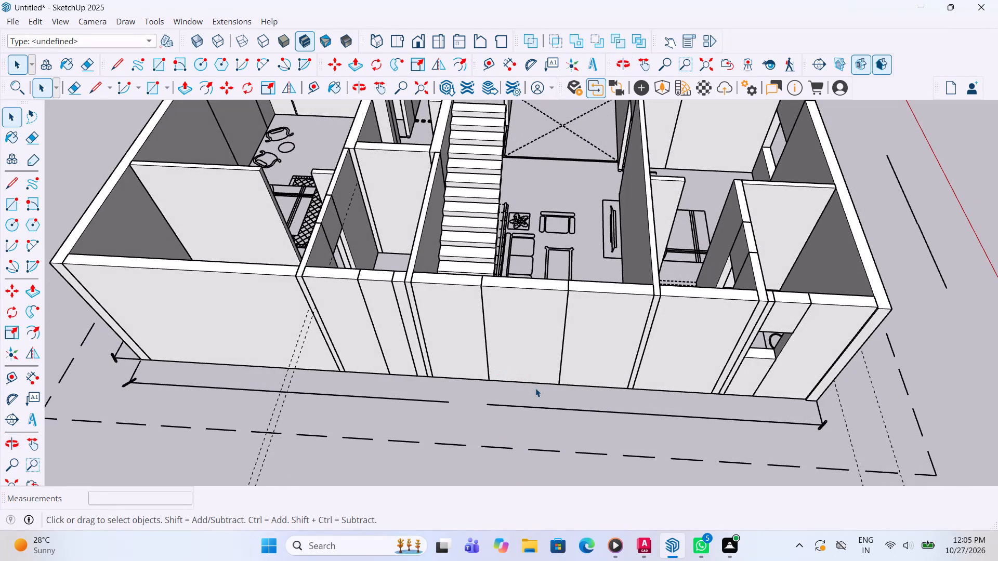
middle_drag(535, 388, 529, 384)
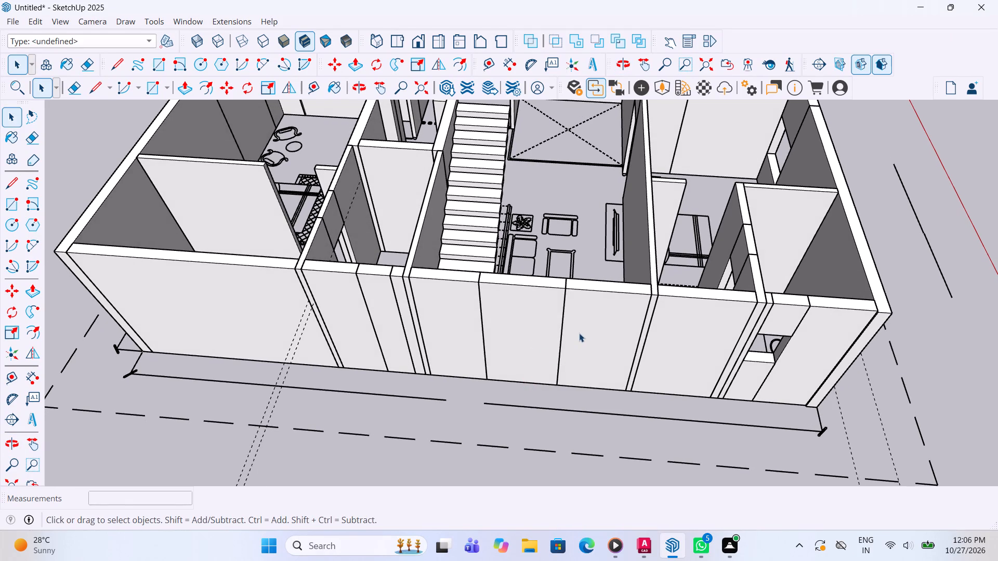
middle_drag(575, 345, 566, 425)
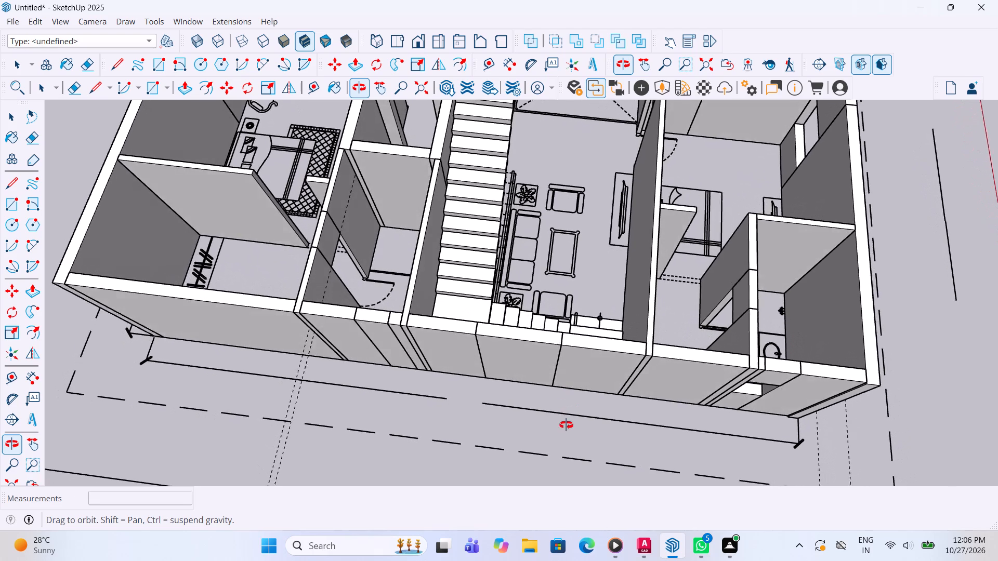
middle_drag(566, 425, 560, 449)
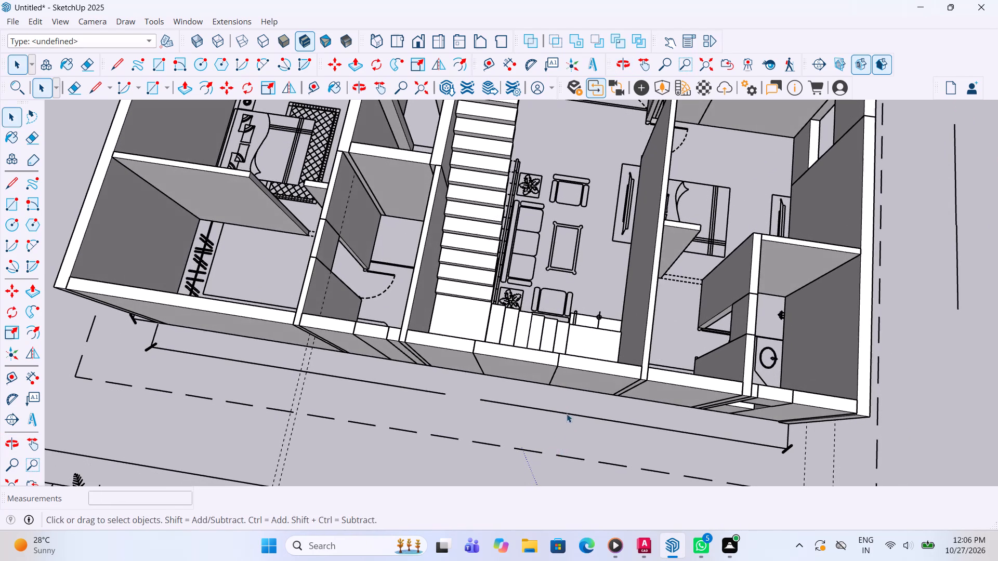
middle_drag(579, 347, 331, 348)
middle_drag(346, 345, 196, 265)
scroll(212, 261, up, 1)
scroll(243, 285, down, 4)
middle_drag(488, 253, 481, 253)
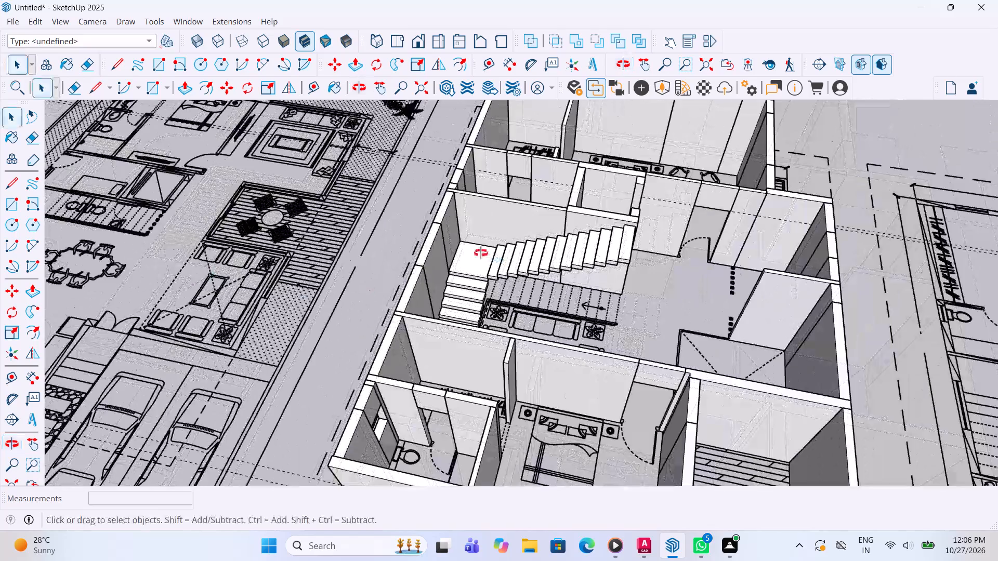
middle_drag(481, 253, 412, 250)
scroll(412, 250, up, 4)
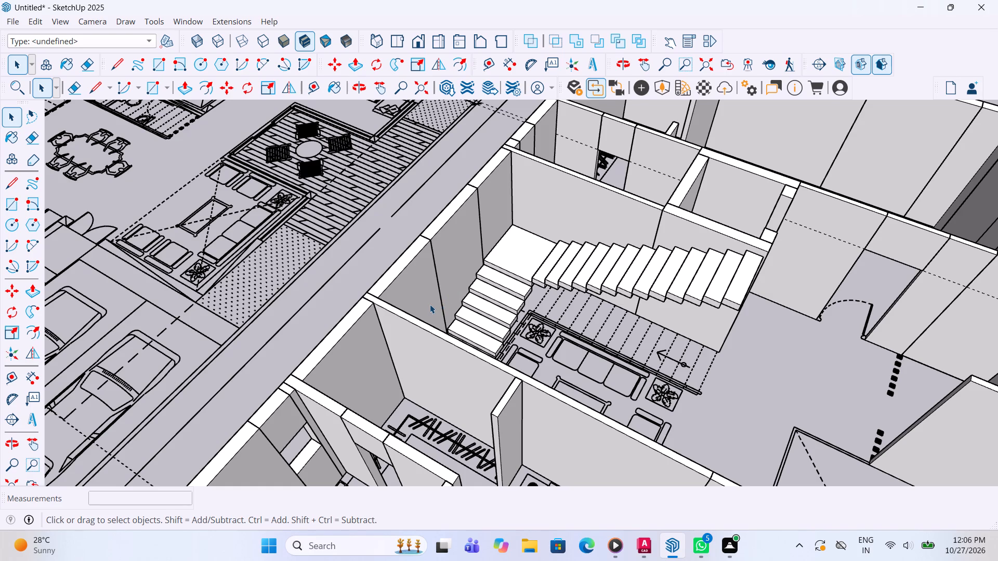
middle_drag(406, 330, 802, 245)
middle_drag(500, 332, 573, 349)
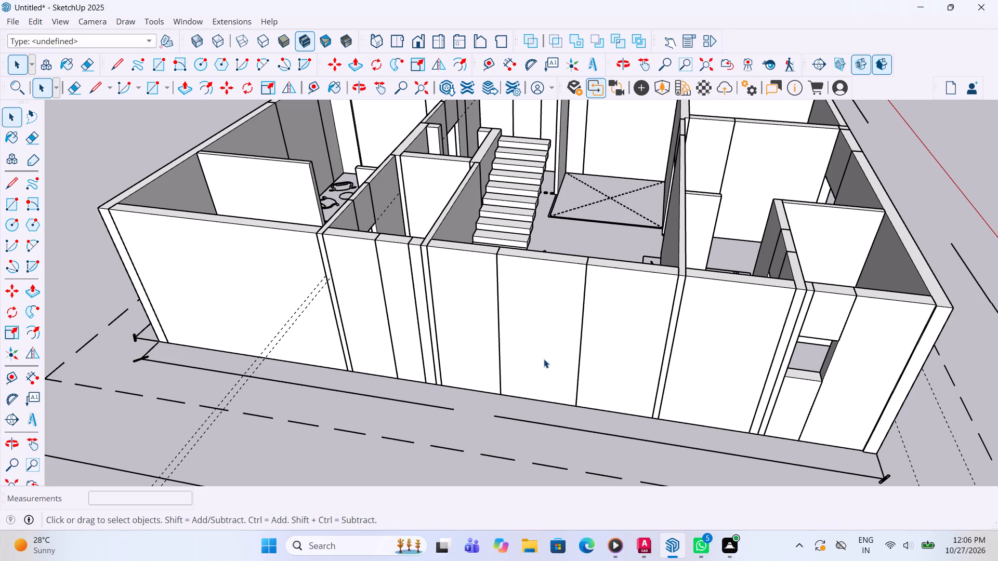
scroll(543, 358, up, 2)
scroll(554, 319, down, 2)
middle_drag(557, 320, 581, 402)
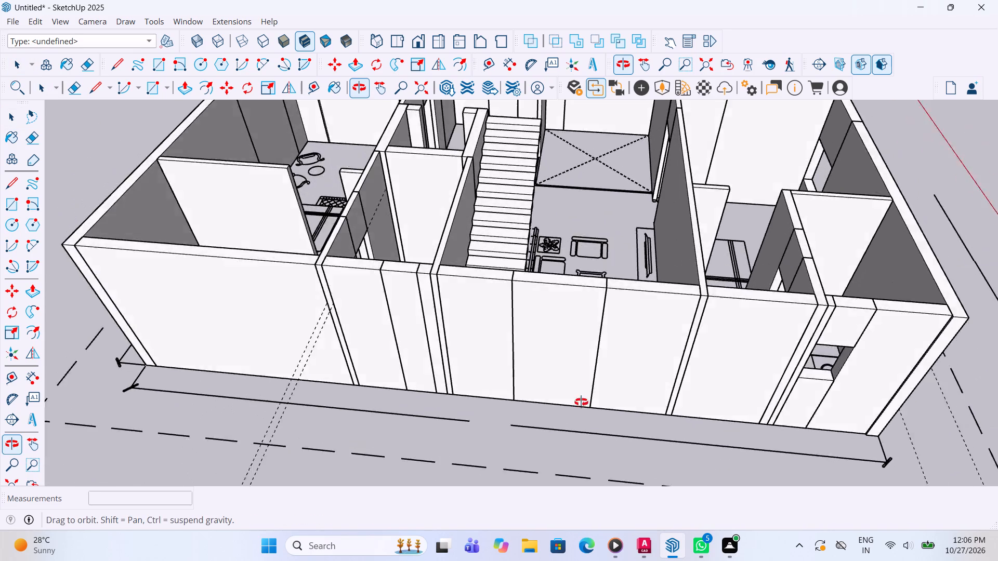
middle_drag(581, 402, 578, 480)
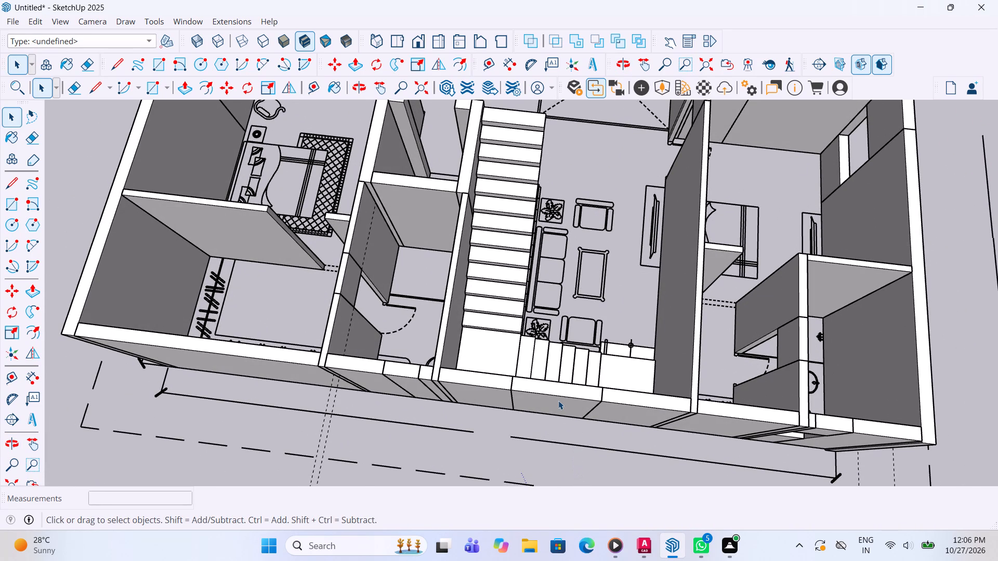
scroll(543, 405, up, 2)
middle_drag(569, 403, 573, 379)
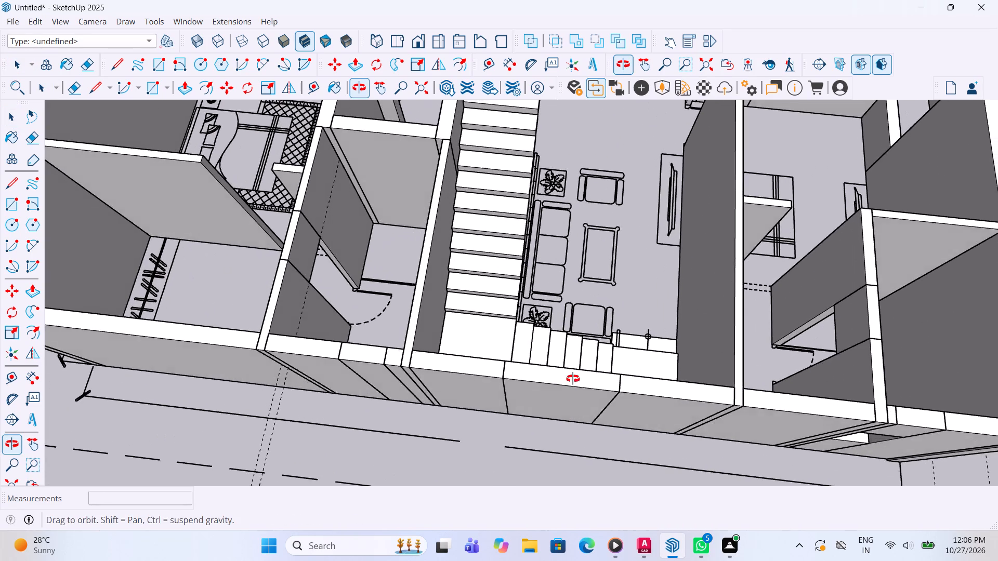
middle_drag(573, 379, 583, 343)
middle_drag(599, 384, 572, 305)
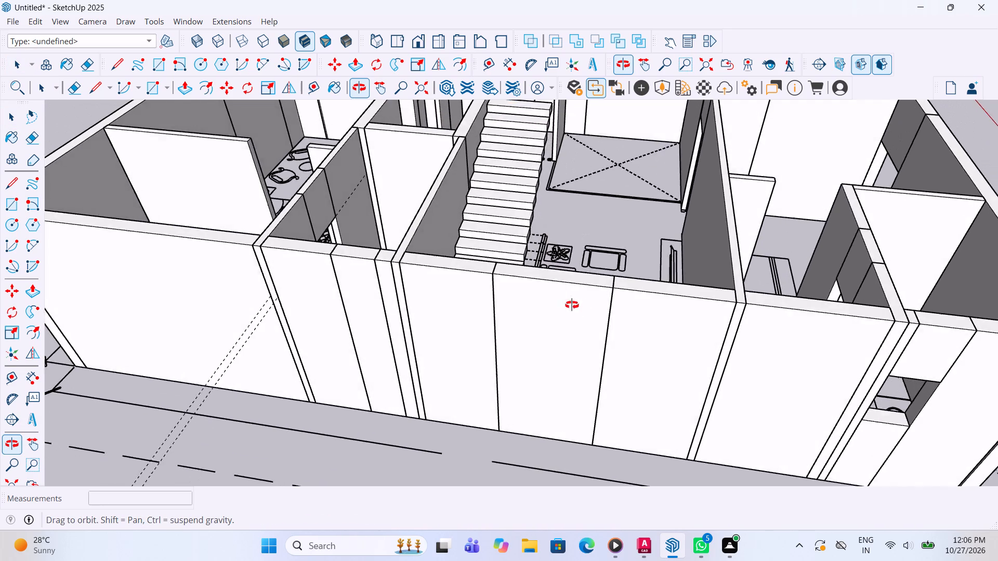
Measure the width of the long side wall's middle panel along its base edge.
middle_drag(572, 305, 578, 309)
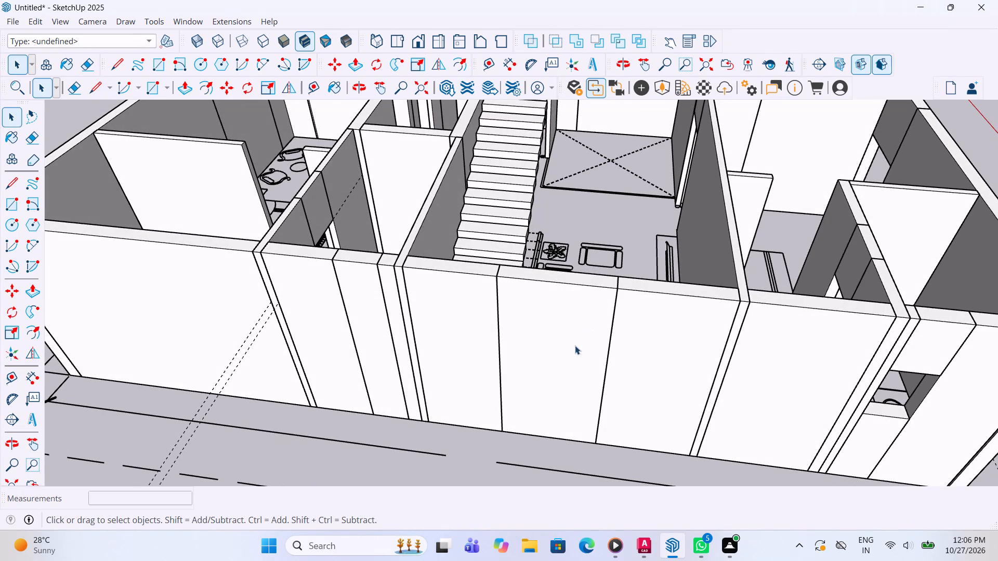
middle_drag(595, 418, 611, 402)
click(30, 373)
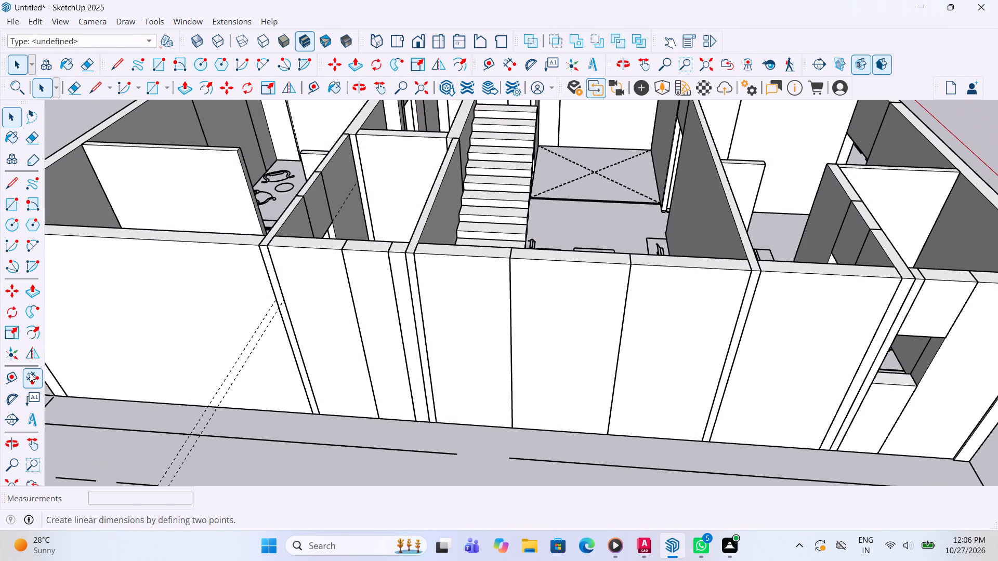
click(513, 426)
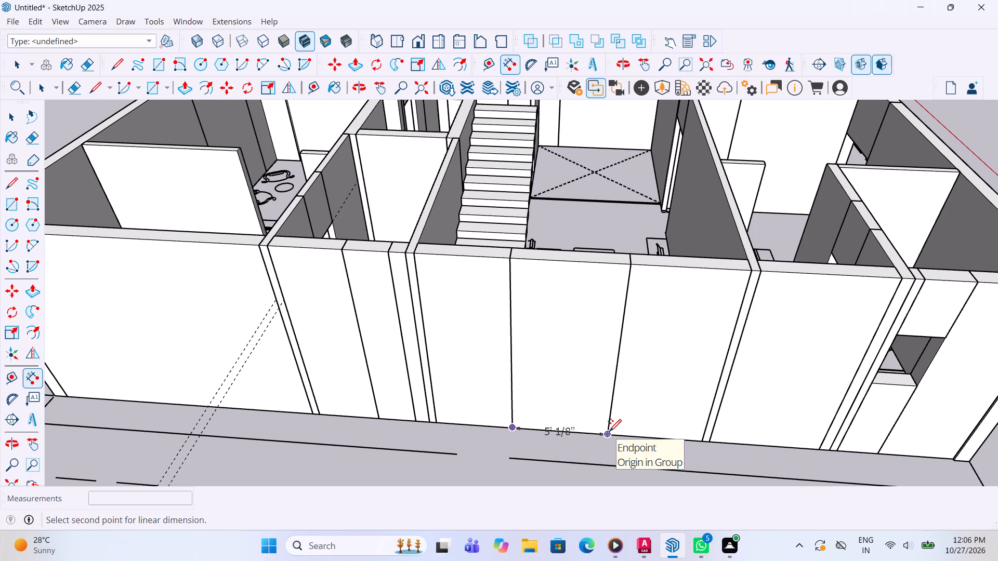
key(Escape)
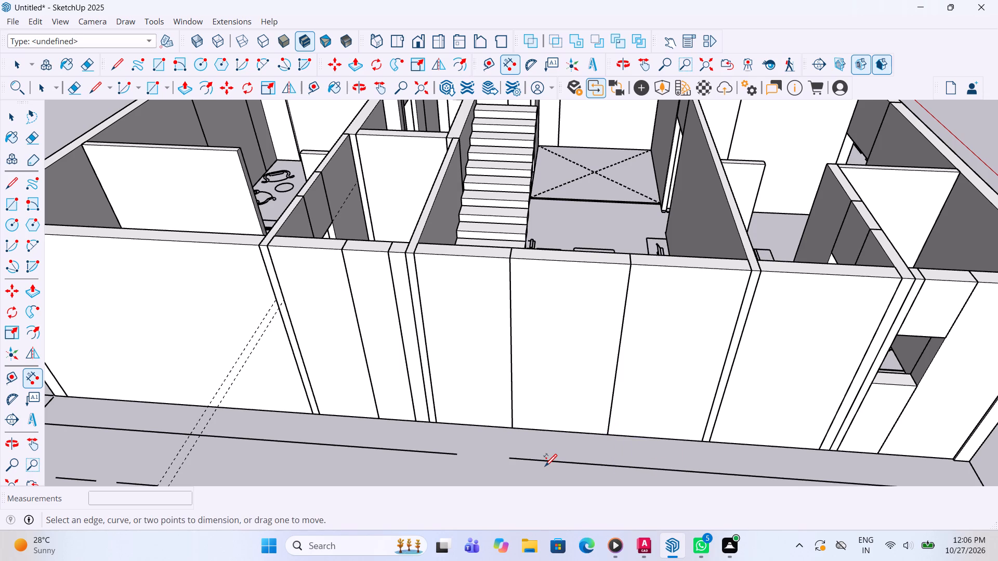
Examine from above how the staircase's lower flight and landing sit against the long side wall.
scroll(569, 468, down, 2)
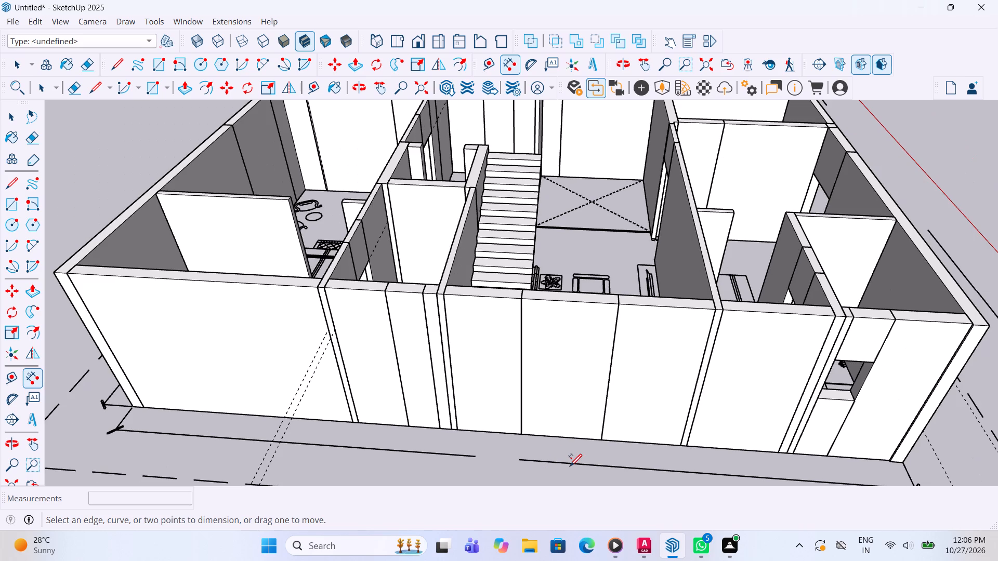
scroll(567, 455, down, 3)
middle_drag(548, 406, 548, 560)
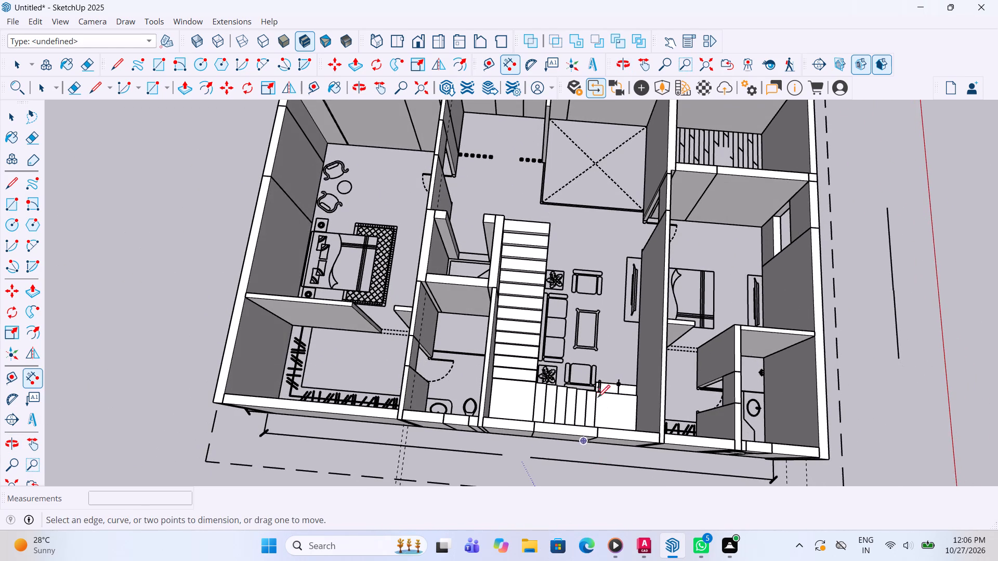
scroll(598, 392, down, 4)
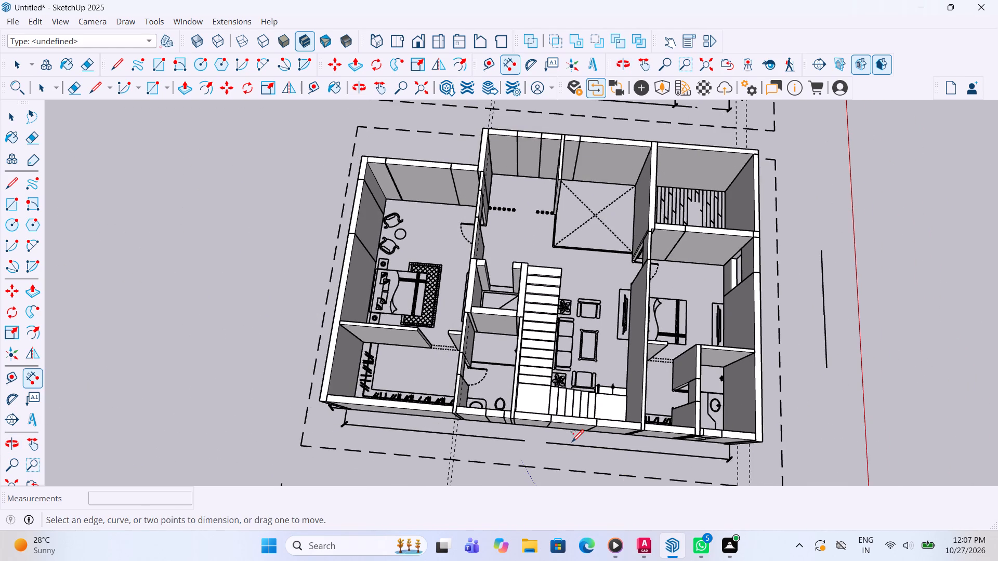
key(space)
scroll(595, 445, up, 3)
middle_drag(586, 408, 587, 343)
scroll(587, 343, up, 2)
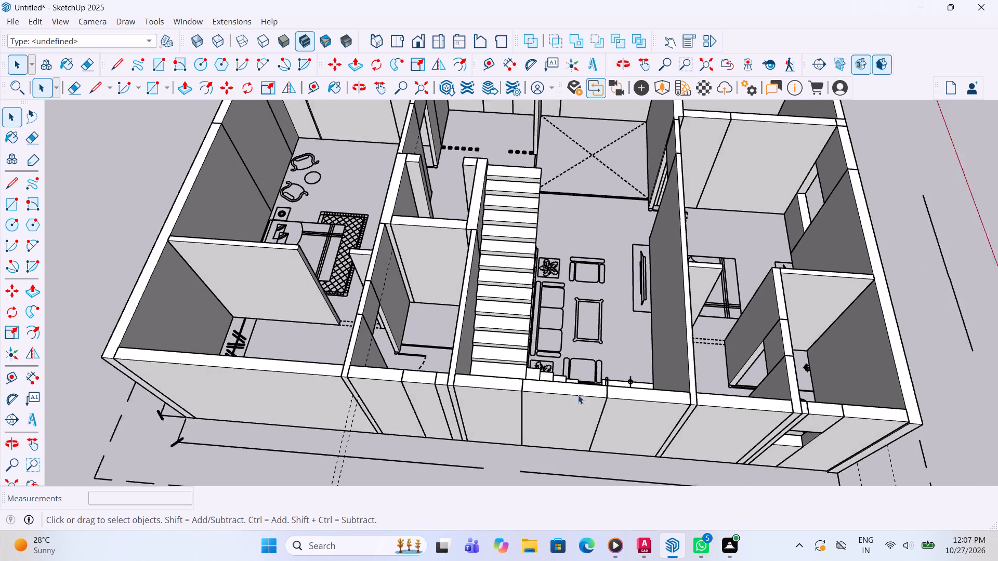
scroll(578, 395, up, 1)
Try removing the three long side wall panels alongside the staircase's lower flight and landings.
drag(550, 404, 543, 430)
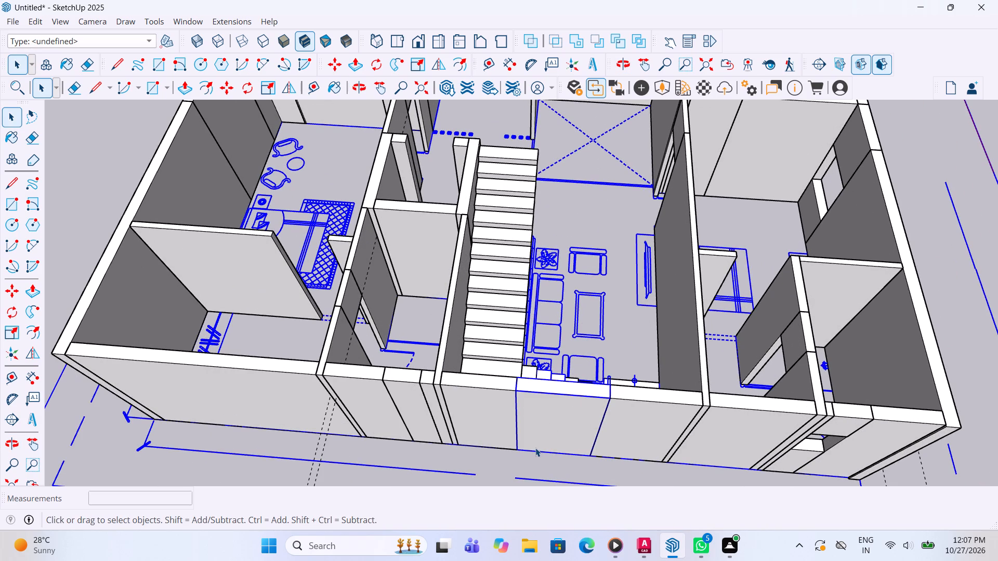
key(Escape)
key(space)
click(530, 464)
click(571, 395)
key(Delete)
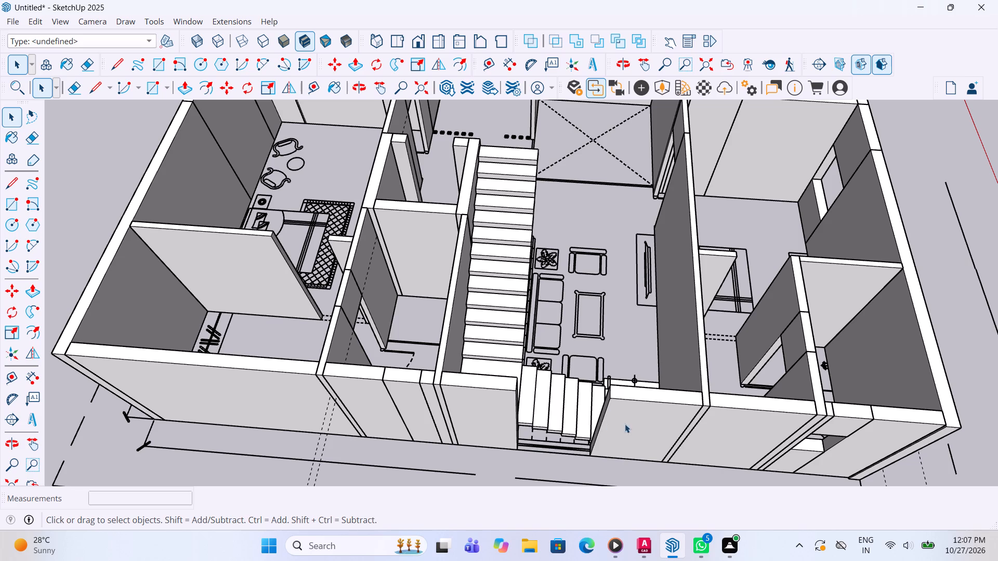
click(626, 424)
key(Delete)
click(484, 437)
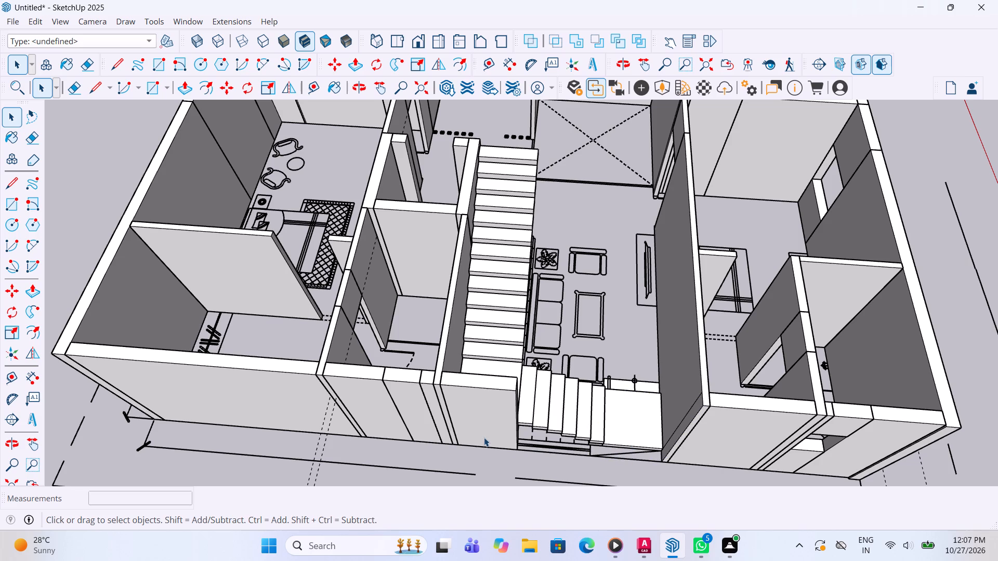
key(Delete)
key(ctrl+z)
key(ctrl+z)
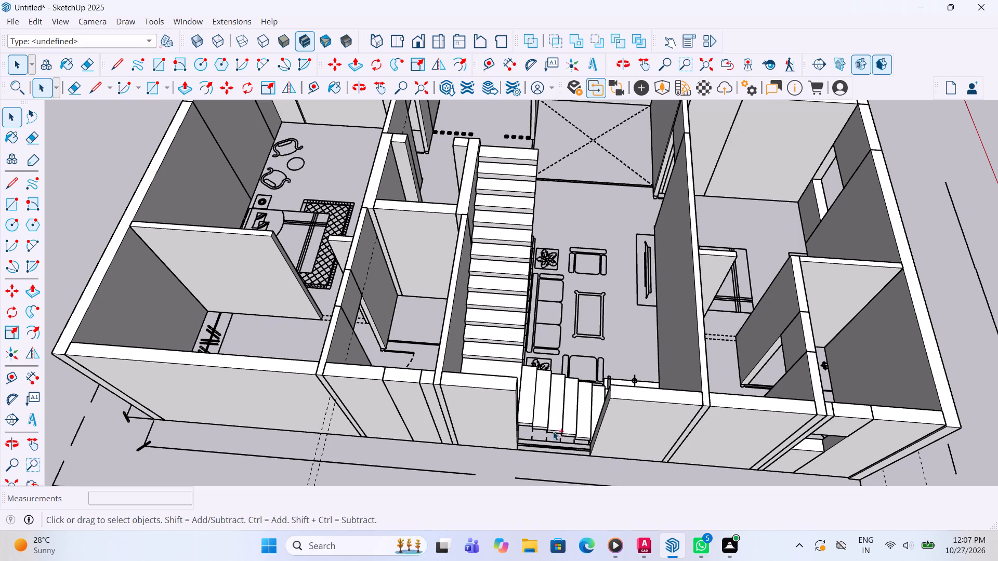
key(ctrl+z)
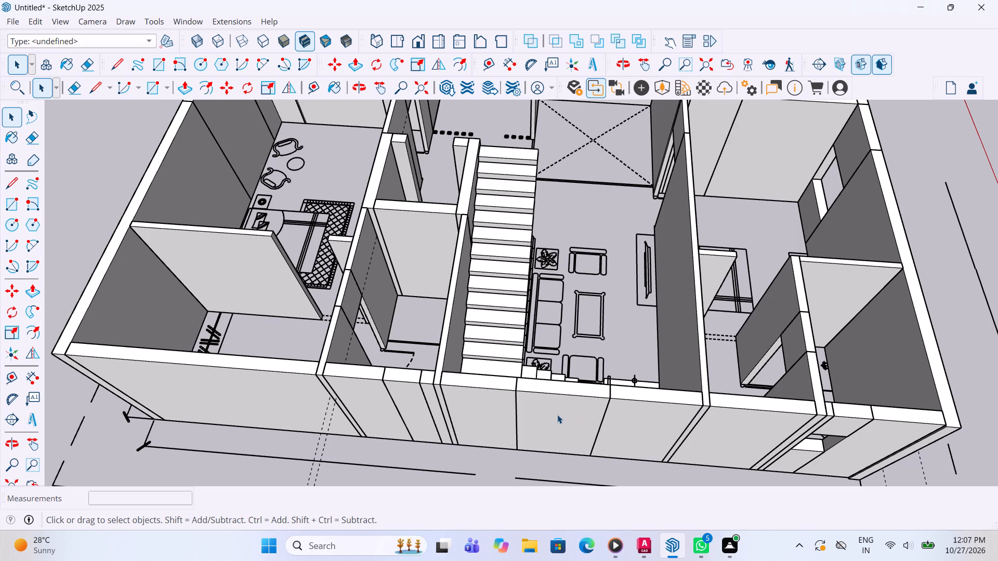
Examine the staircase, the neighbouring floor plans and the long side wall's panels from several sides.
scroll(582, 450, up, 2)
middle_drag(582, 450, 608, 394)
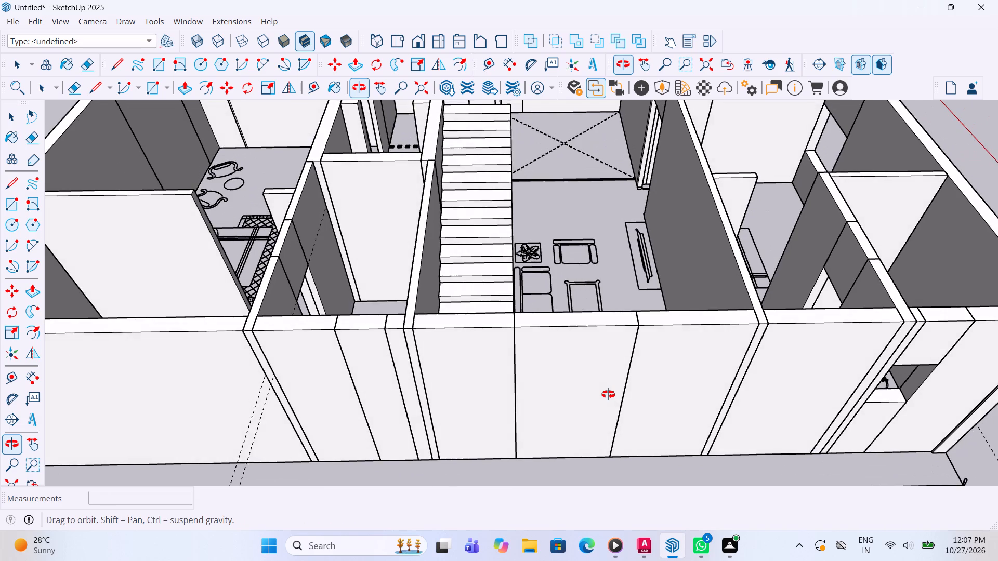
middle_drag(608, 394, 606, 394)
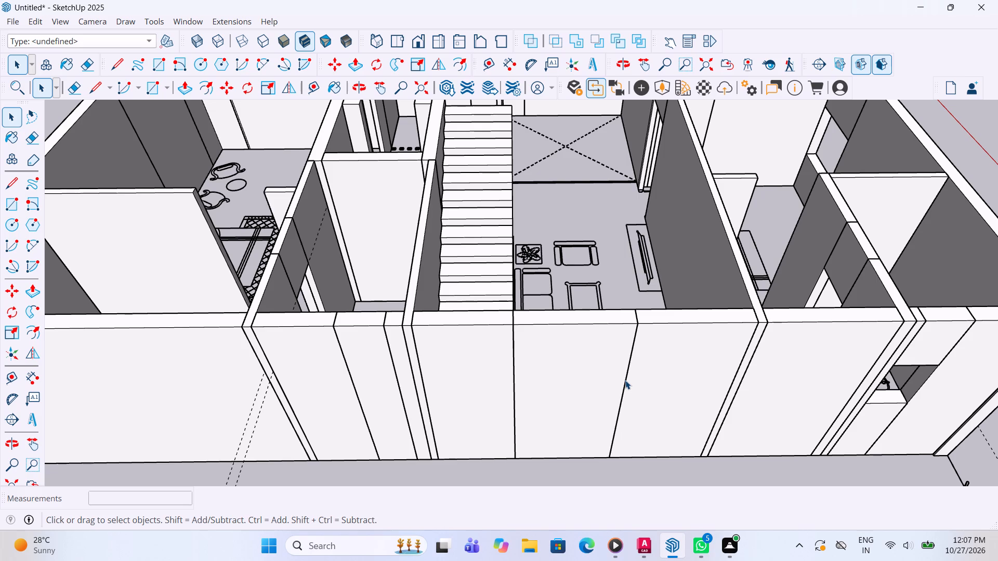
scroll(622, 389, down, 3)
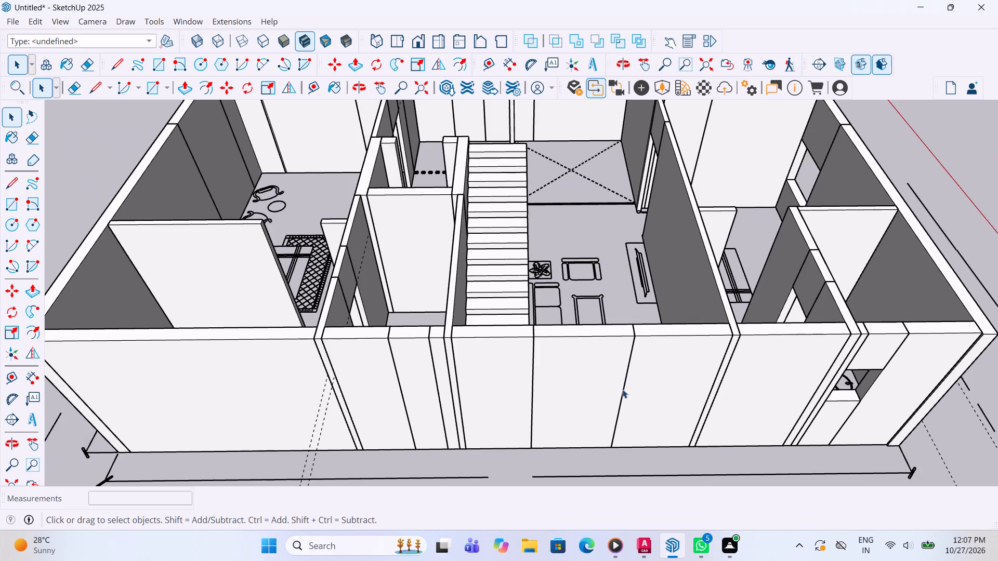
middle_drag(892, 324, 477, 392)
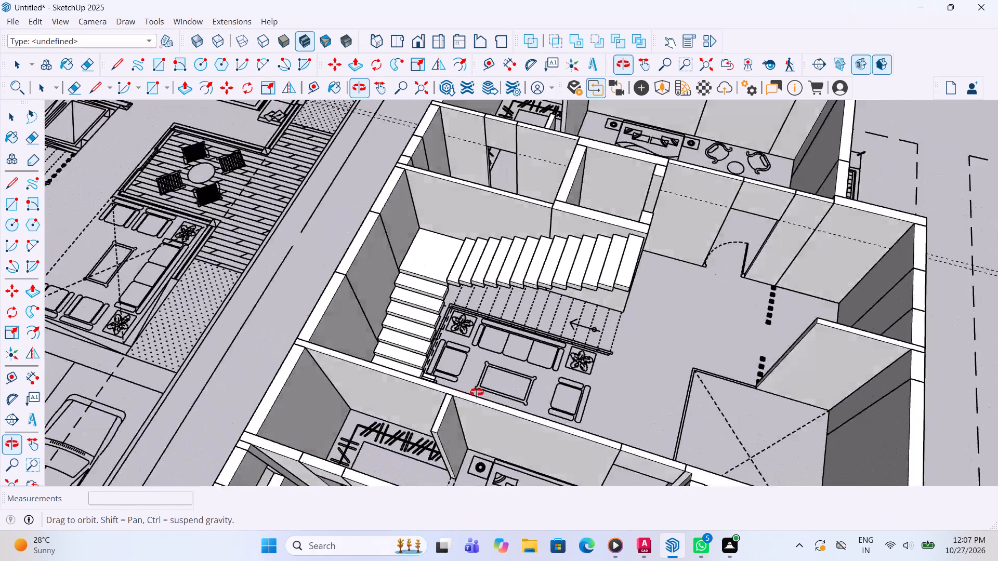
middle_drag(477, 392, 502, 391)
scroll(526, 326, down, 7)
middle_drag(442, 335, 484, 335)
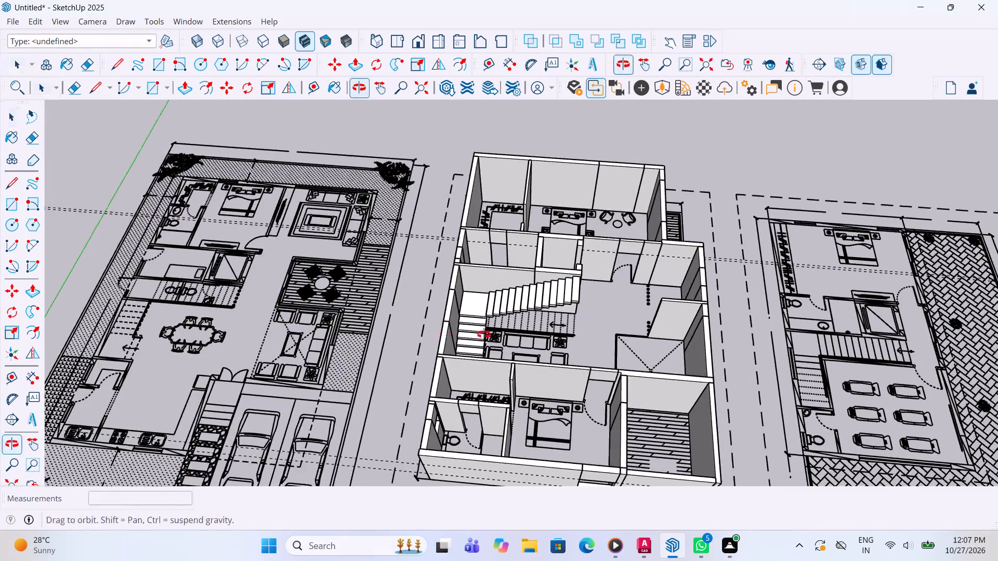
middle_drag(484, 335, 733, 329)
scroll(485, 408, up, 4)
middle_drag(522, 405, 753, 299)
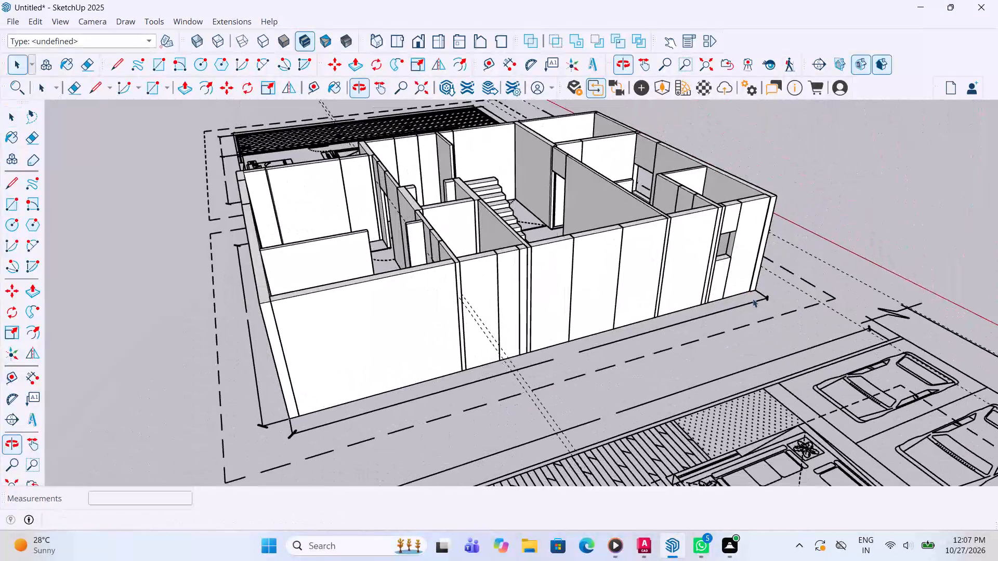
middle_drag(746, 293, 564, 455)
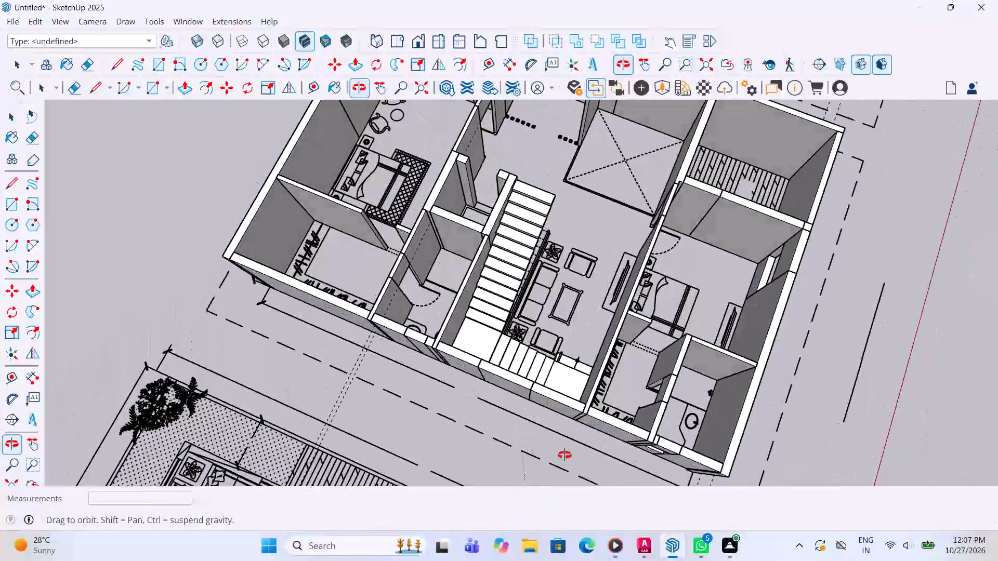
middle_drag(564, 455, 652, 331)
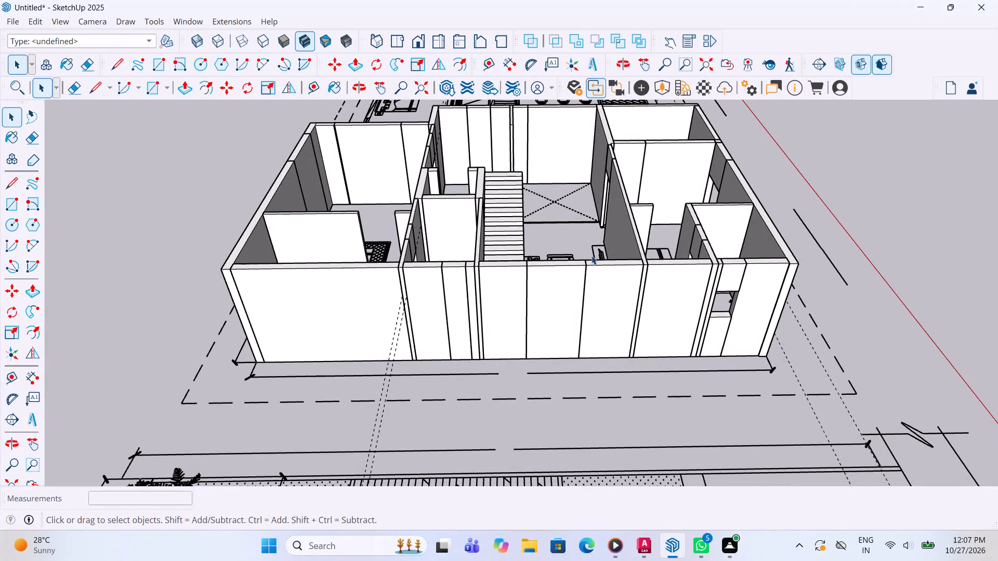
middle_drag(592, 256, 581, 255)
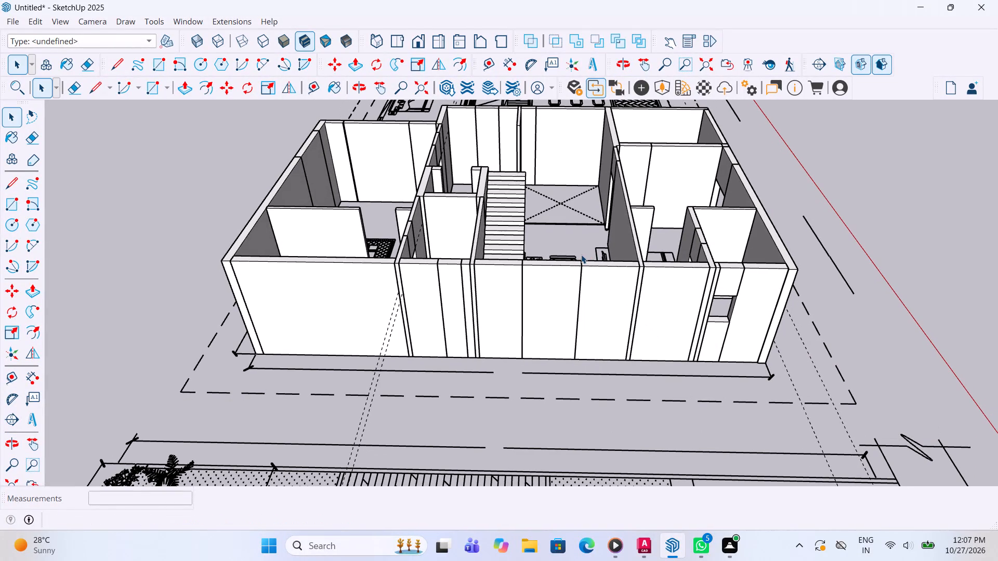
scroll(581, 255, up, 1)
scroll(581, 255, down, 2)
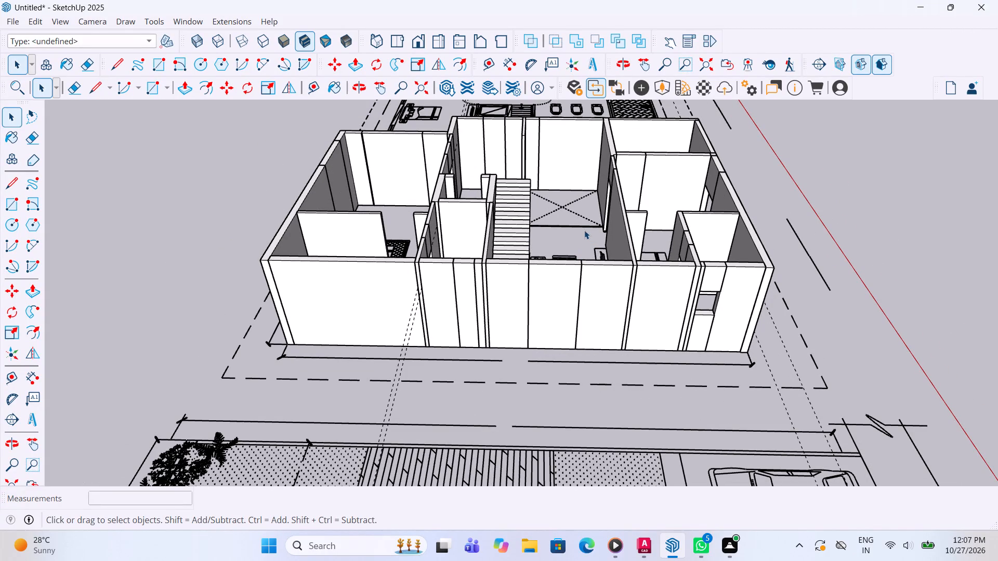
scroll(584, 230, down, 4)
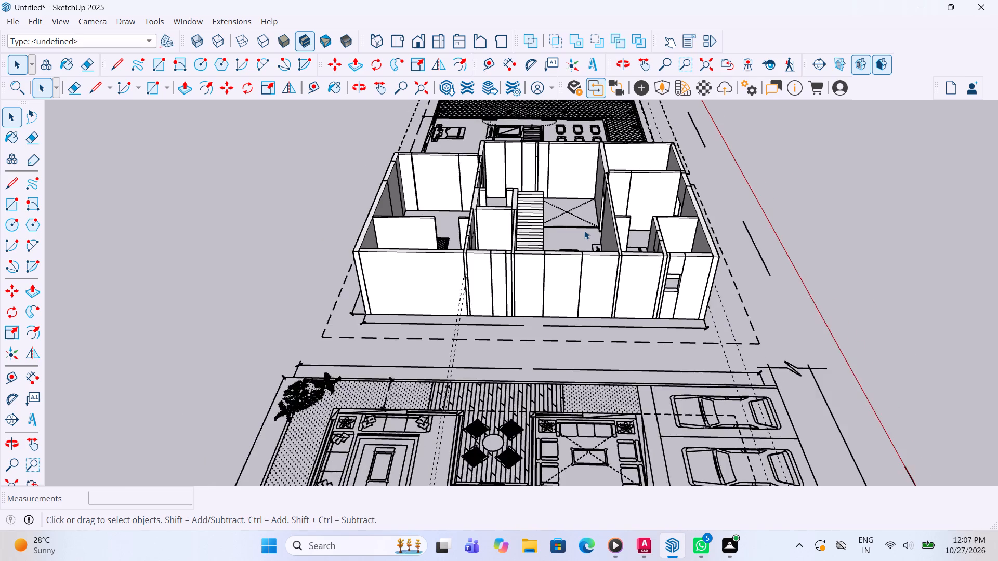
scroll(597, 241, up, 3)
scroll(558, 264, up, 2)
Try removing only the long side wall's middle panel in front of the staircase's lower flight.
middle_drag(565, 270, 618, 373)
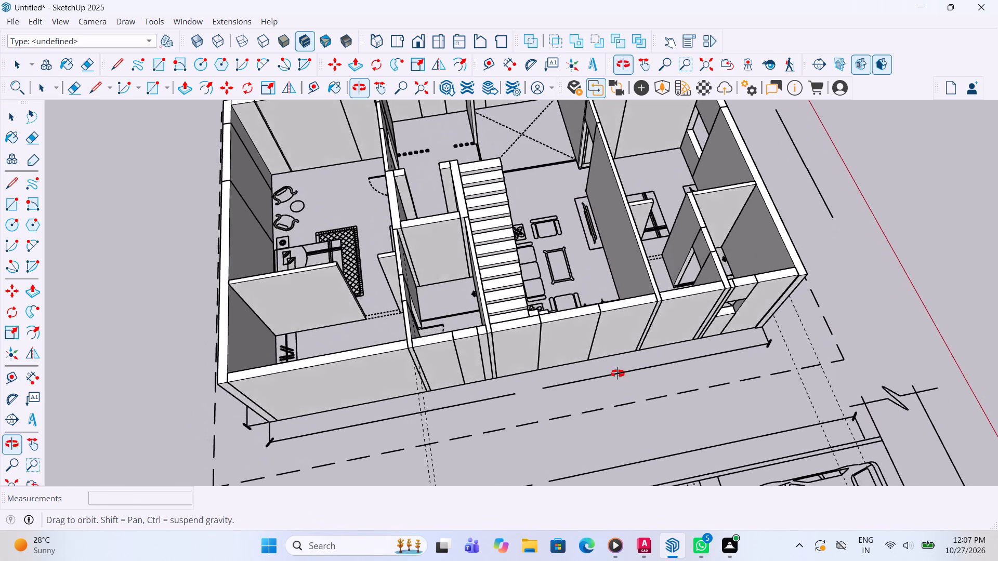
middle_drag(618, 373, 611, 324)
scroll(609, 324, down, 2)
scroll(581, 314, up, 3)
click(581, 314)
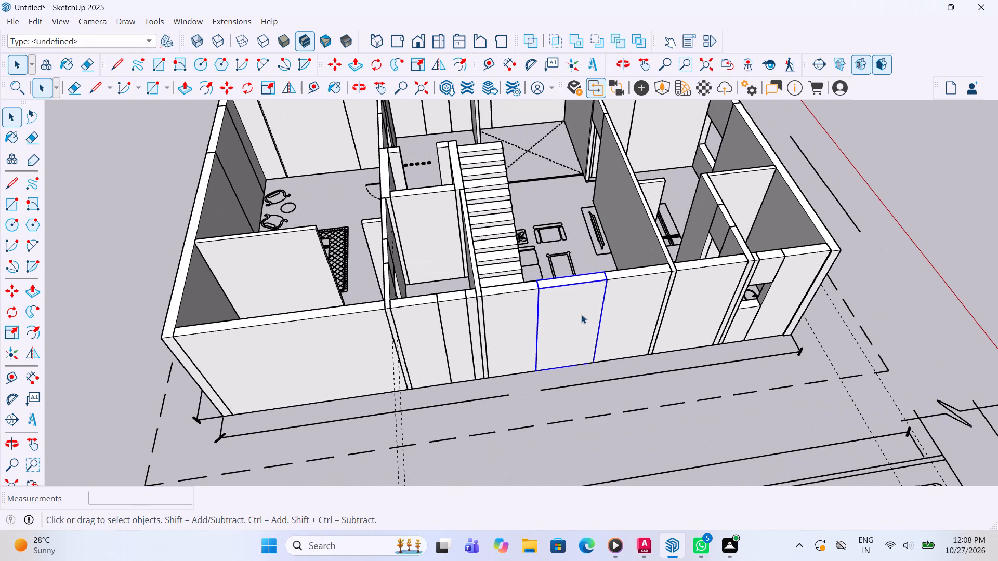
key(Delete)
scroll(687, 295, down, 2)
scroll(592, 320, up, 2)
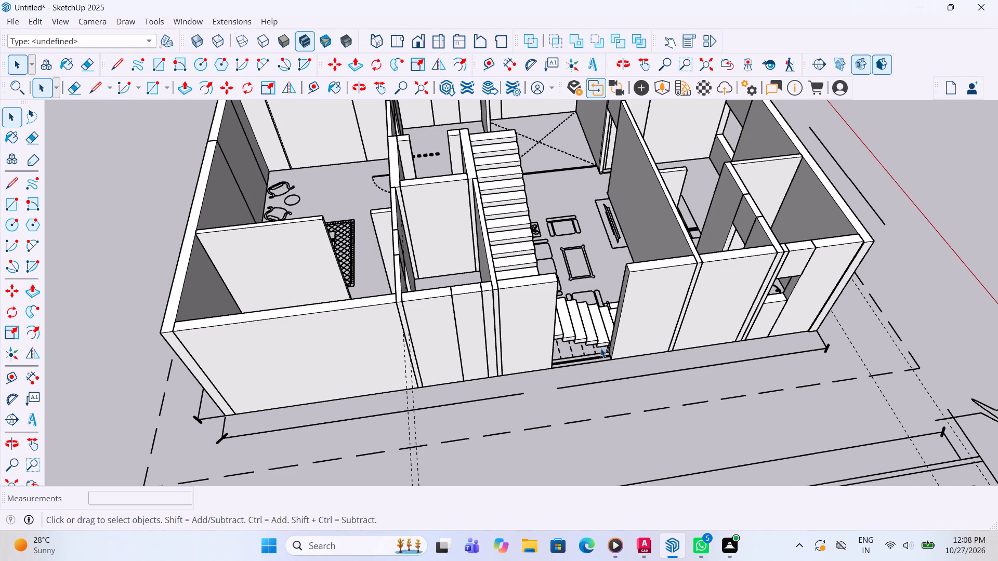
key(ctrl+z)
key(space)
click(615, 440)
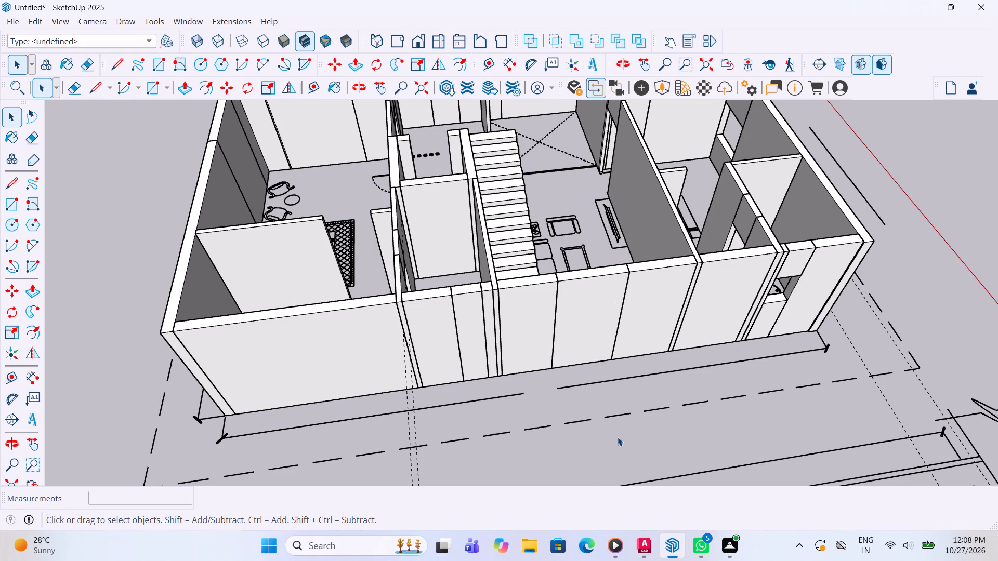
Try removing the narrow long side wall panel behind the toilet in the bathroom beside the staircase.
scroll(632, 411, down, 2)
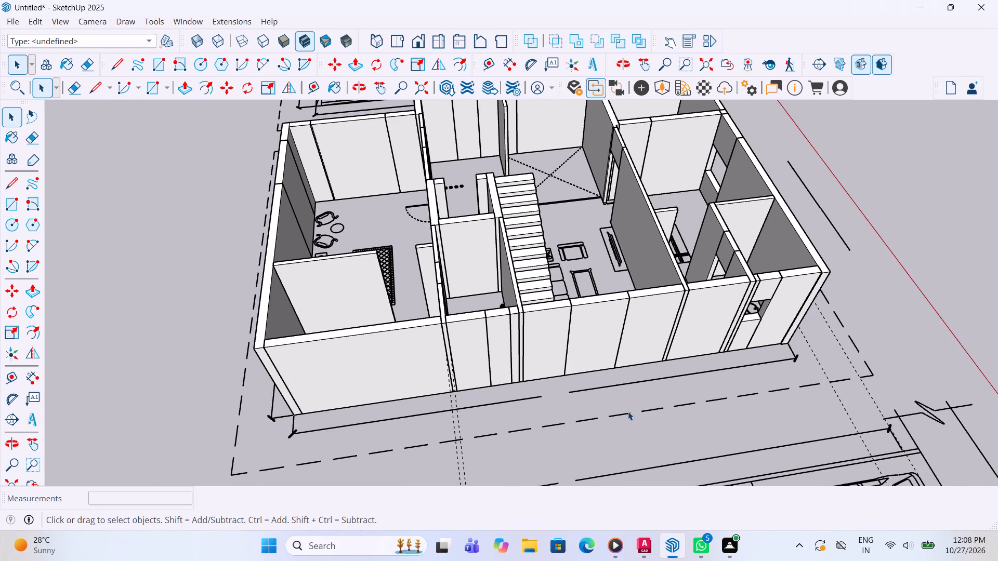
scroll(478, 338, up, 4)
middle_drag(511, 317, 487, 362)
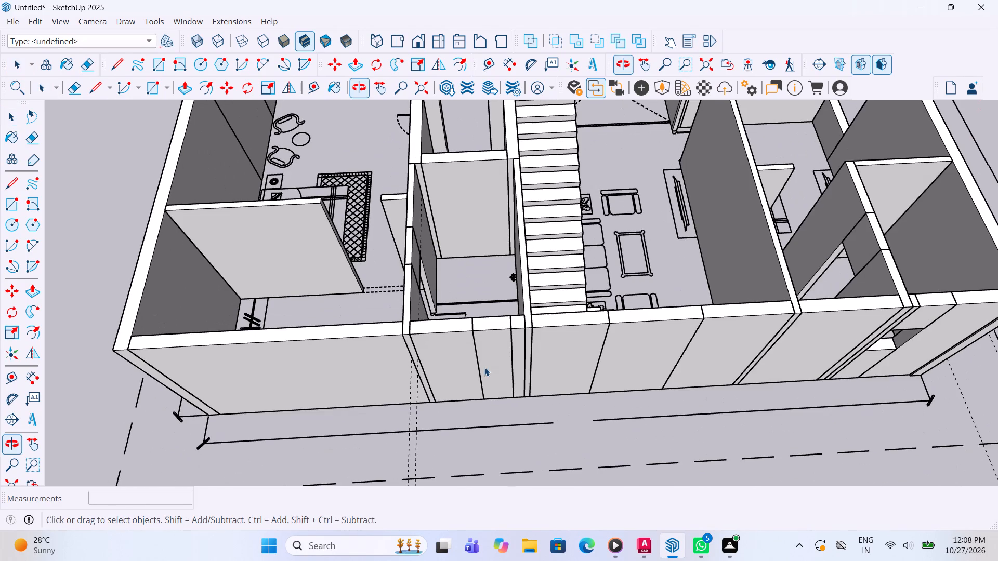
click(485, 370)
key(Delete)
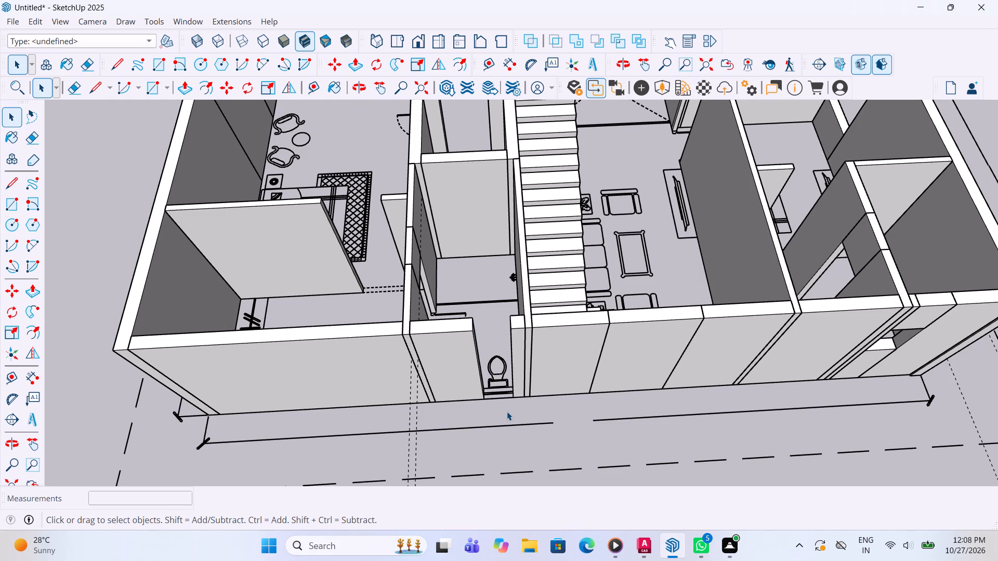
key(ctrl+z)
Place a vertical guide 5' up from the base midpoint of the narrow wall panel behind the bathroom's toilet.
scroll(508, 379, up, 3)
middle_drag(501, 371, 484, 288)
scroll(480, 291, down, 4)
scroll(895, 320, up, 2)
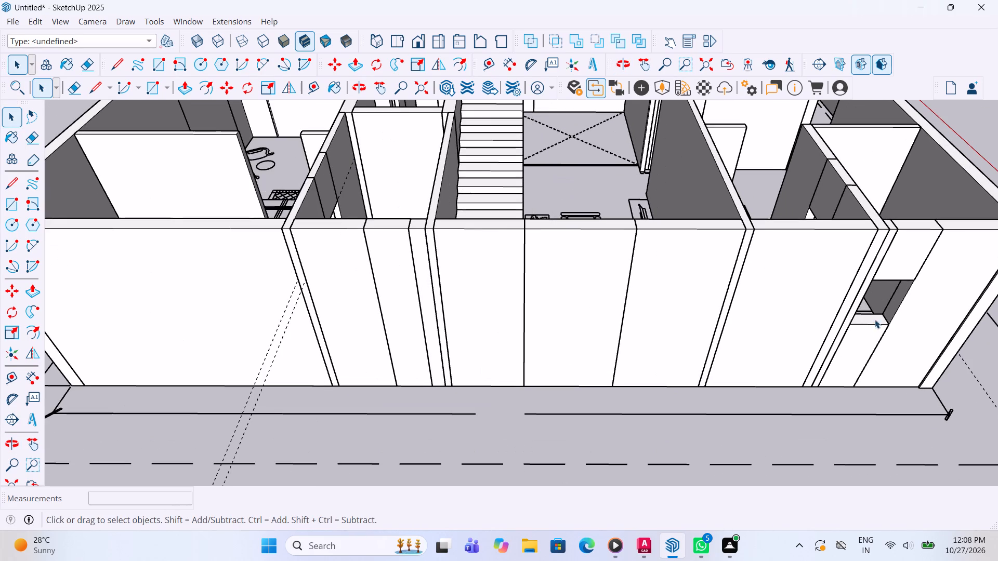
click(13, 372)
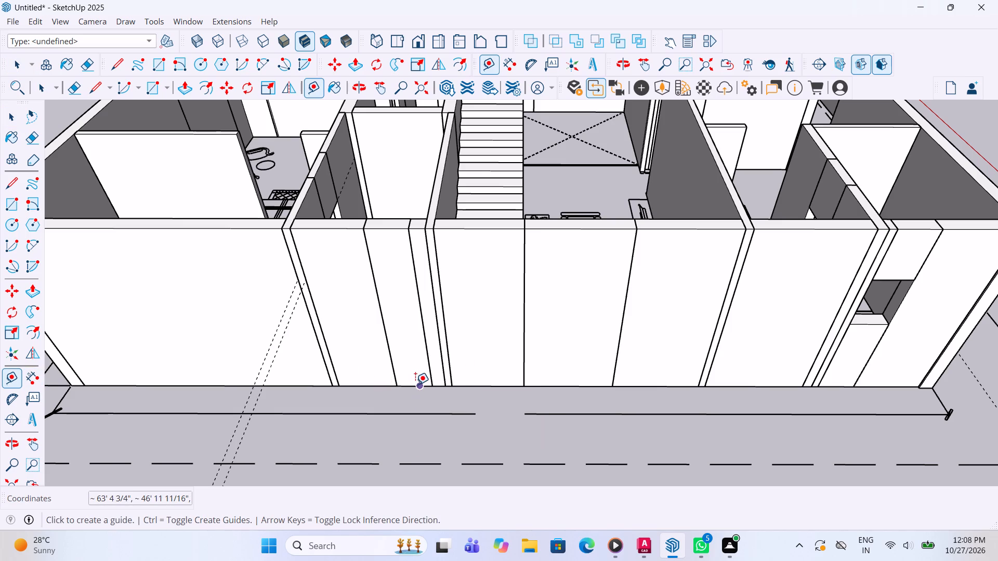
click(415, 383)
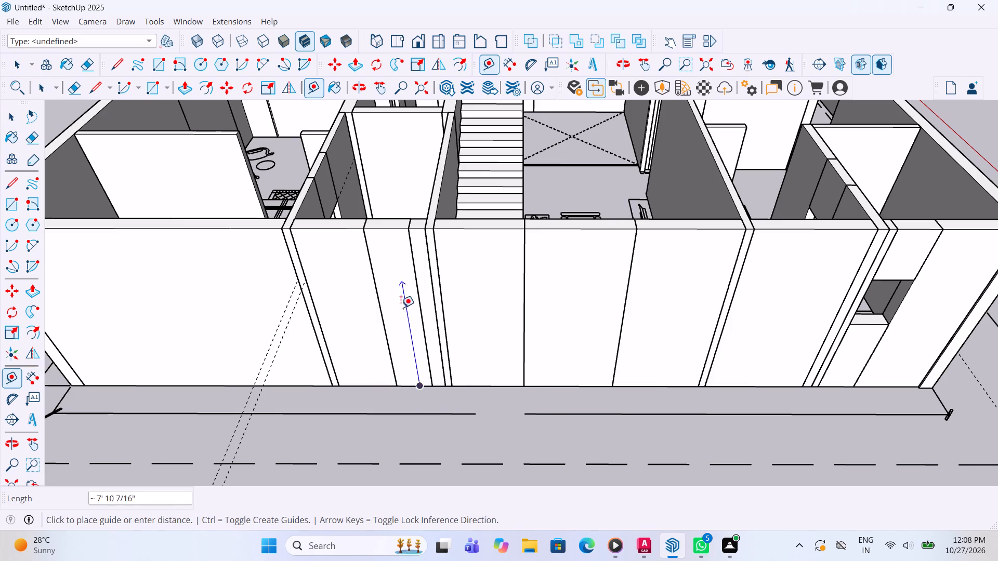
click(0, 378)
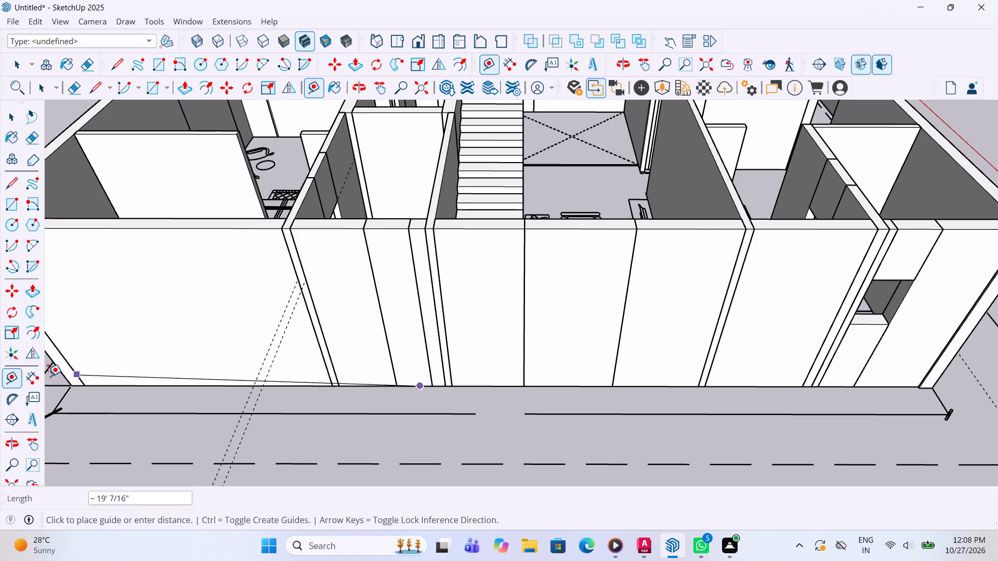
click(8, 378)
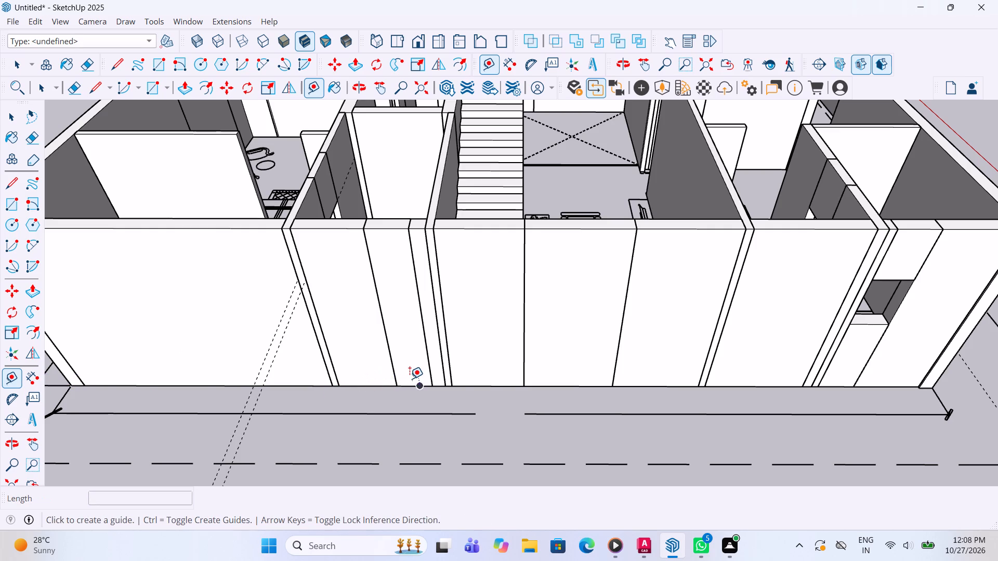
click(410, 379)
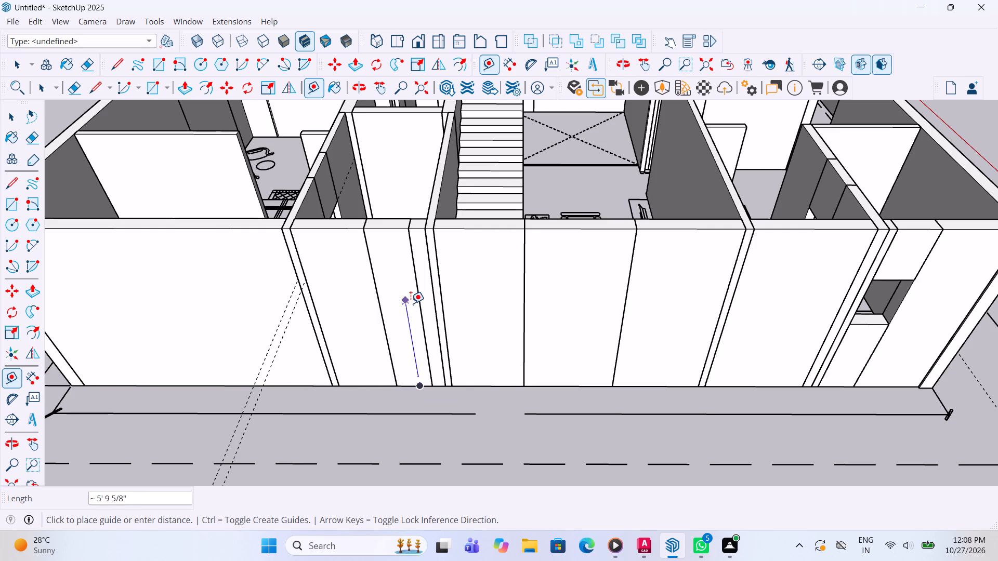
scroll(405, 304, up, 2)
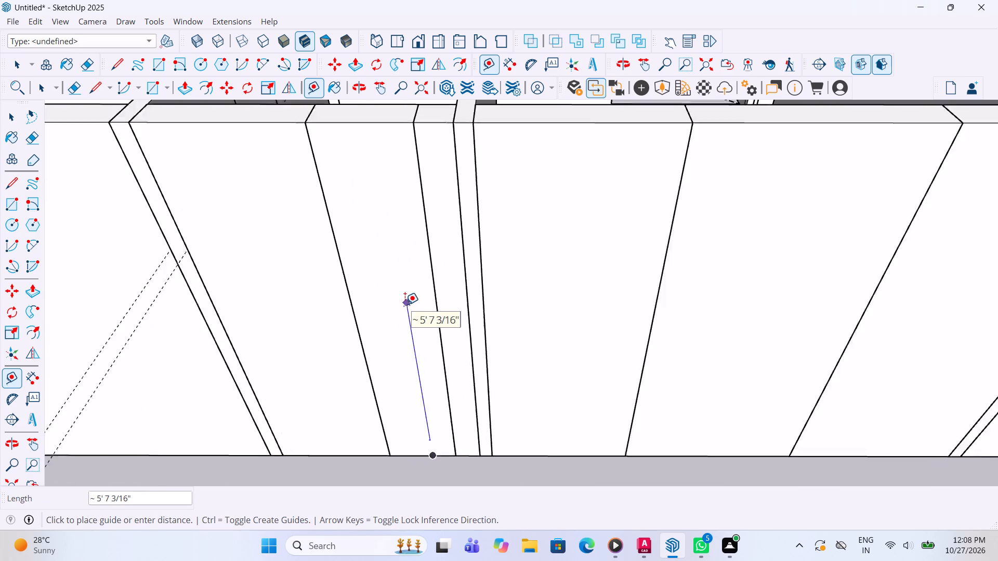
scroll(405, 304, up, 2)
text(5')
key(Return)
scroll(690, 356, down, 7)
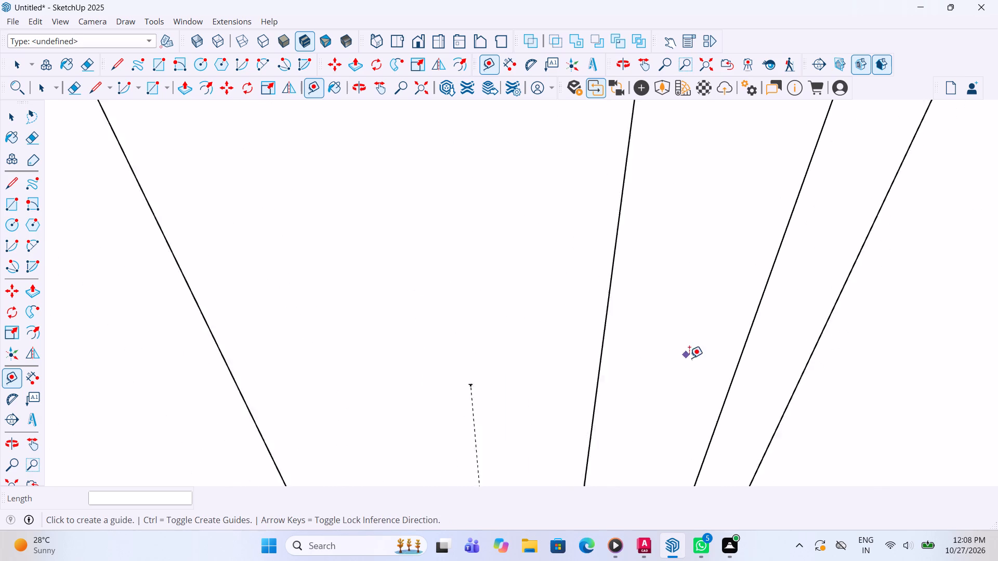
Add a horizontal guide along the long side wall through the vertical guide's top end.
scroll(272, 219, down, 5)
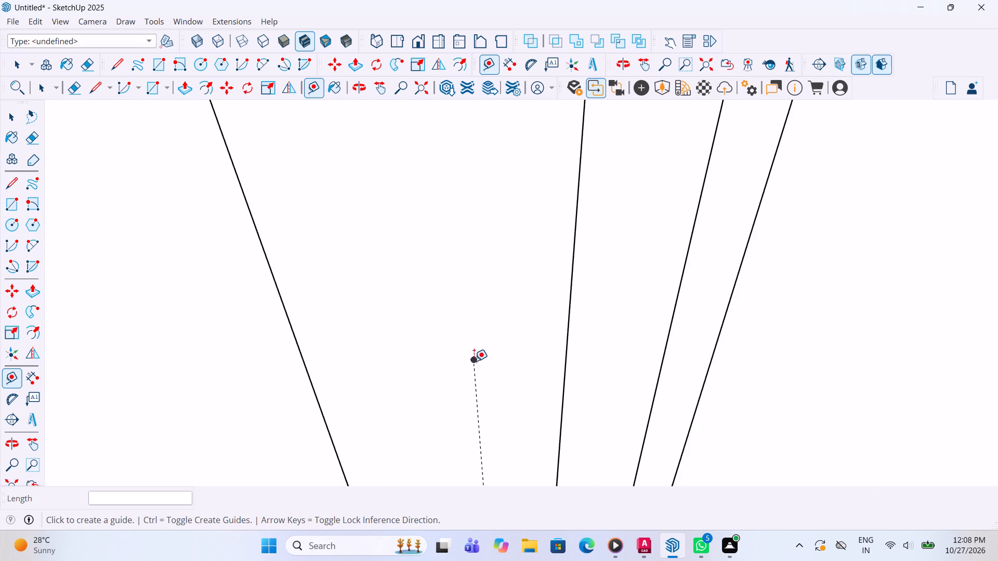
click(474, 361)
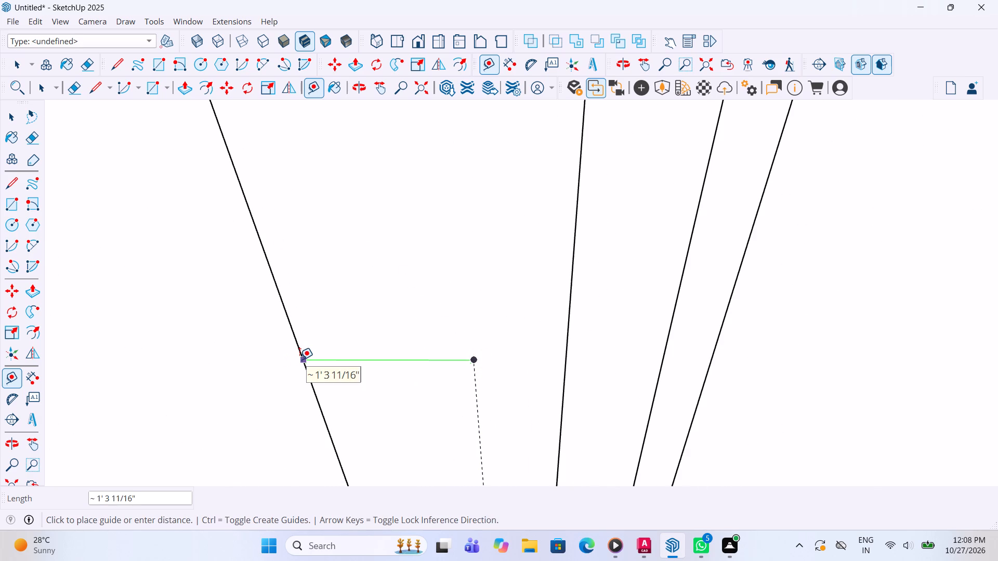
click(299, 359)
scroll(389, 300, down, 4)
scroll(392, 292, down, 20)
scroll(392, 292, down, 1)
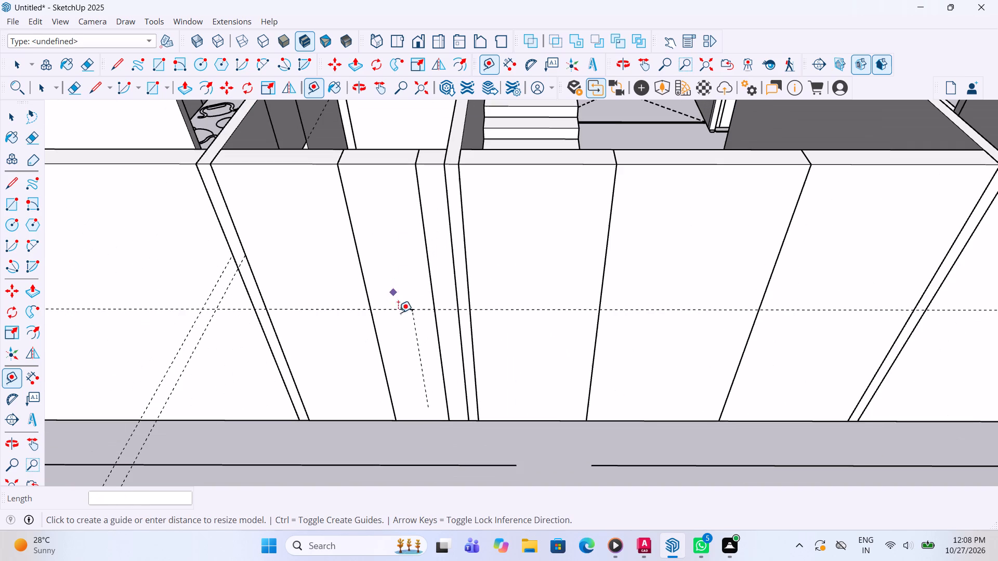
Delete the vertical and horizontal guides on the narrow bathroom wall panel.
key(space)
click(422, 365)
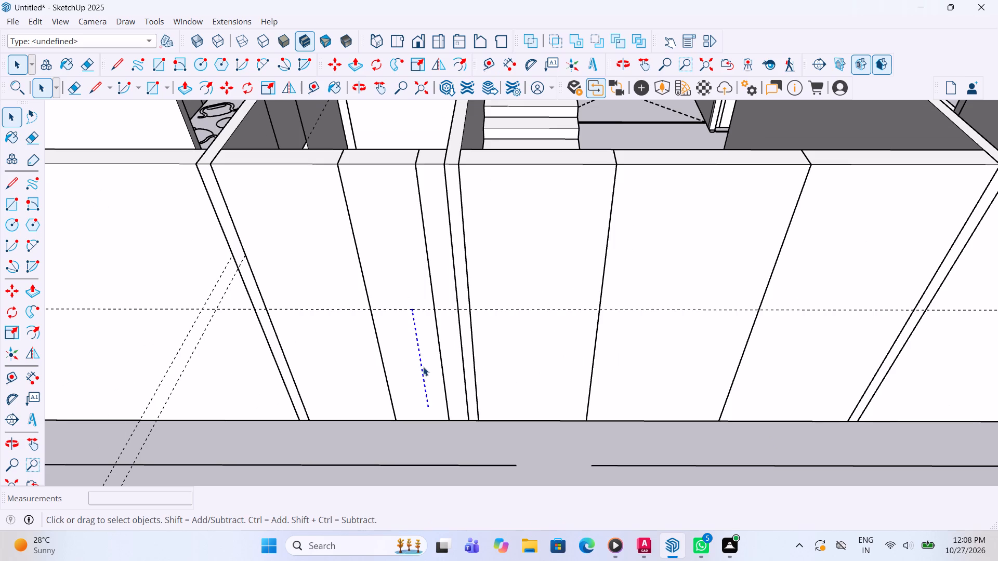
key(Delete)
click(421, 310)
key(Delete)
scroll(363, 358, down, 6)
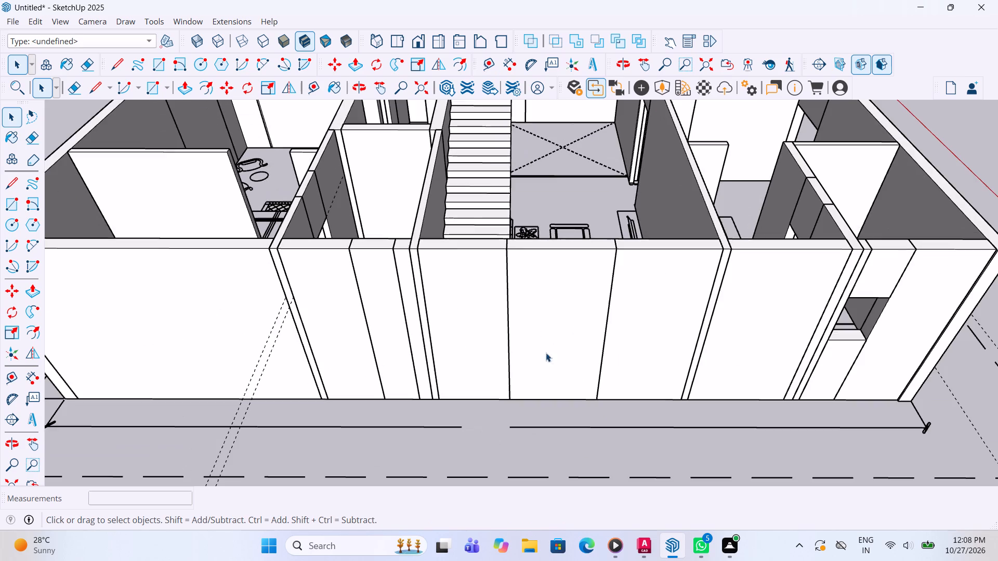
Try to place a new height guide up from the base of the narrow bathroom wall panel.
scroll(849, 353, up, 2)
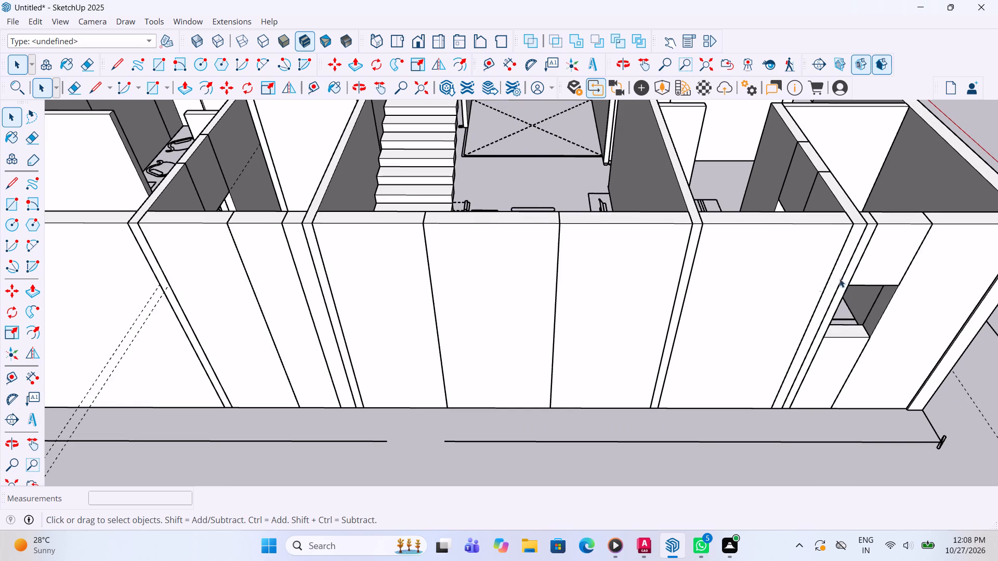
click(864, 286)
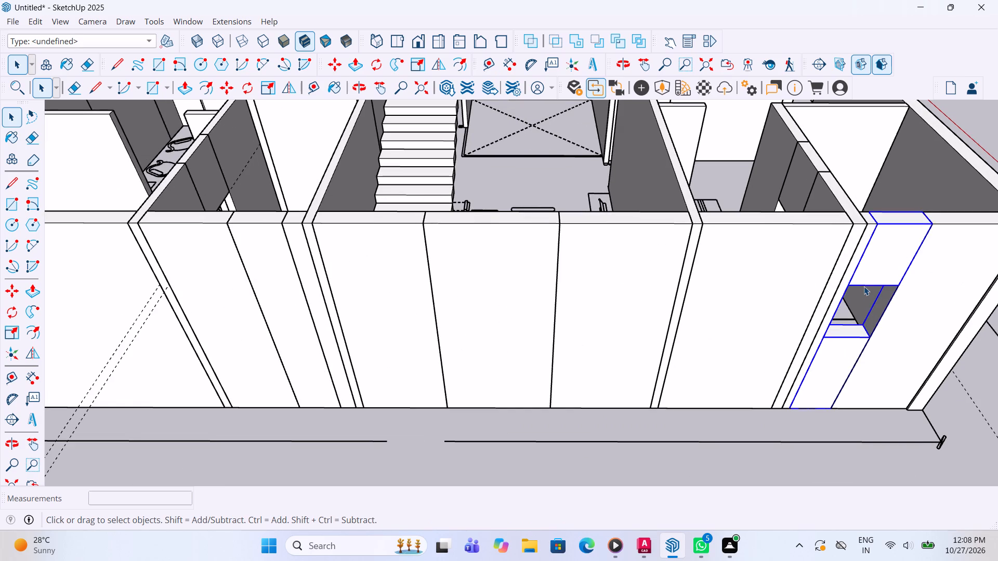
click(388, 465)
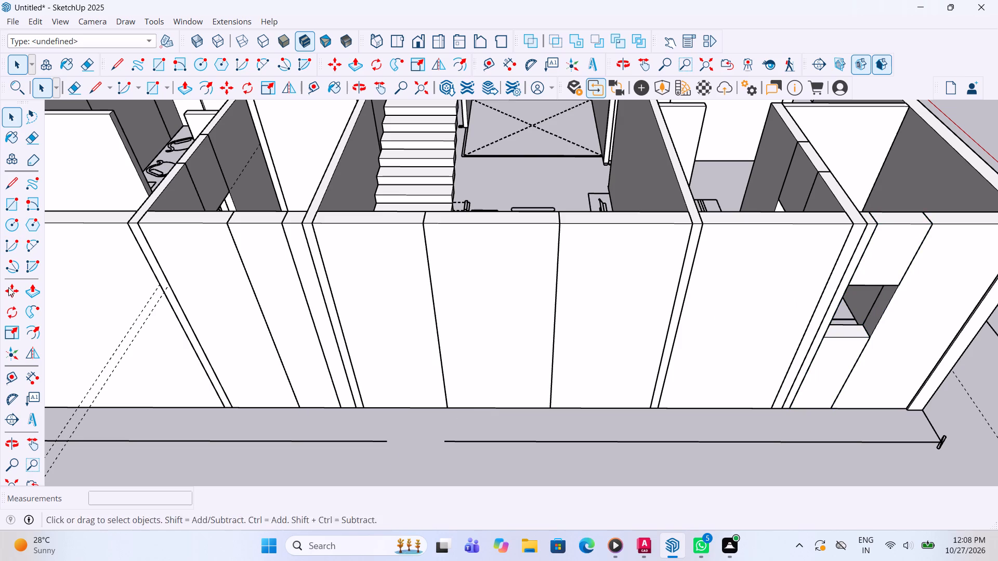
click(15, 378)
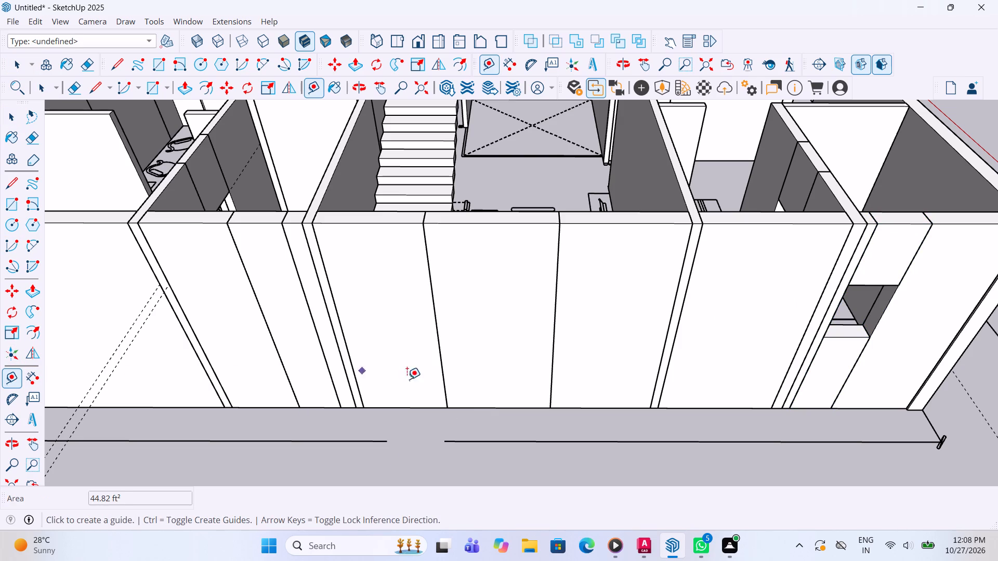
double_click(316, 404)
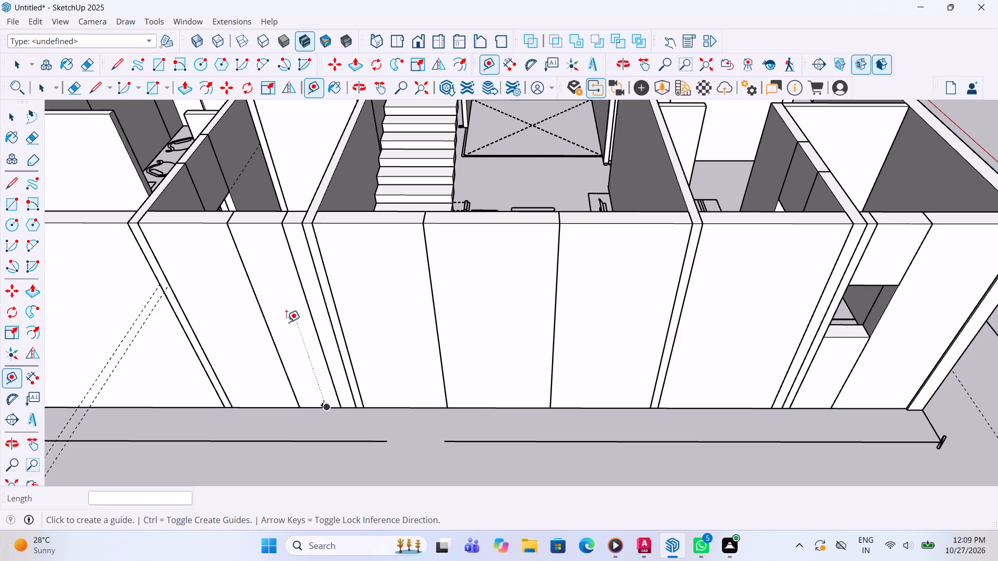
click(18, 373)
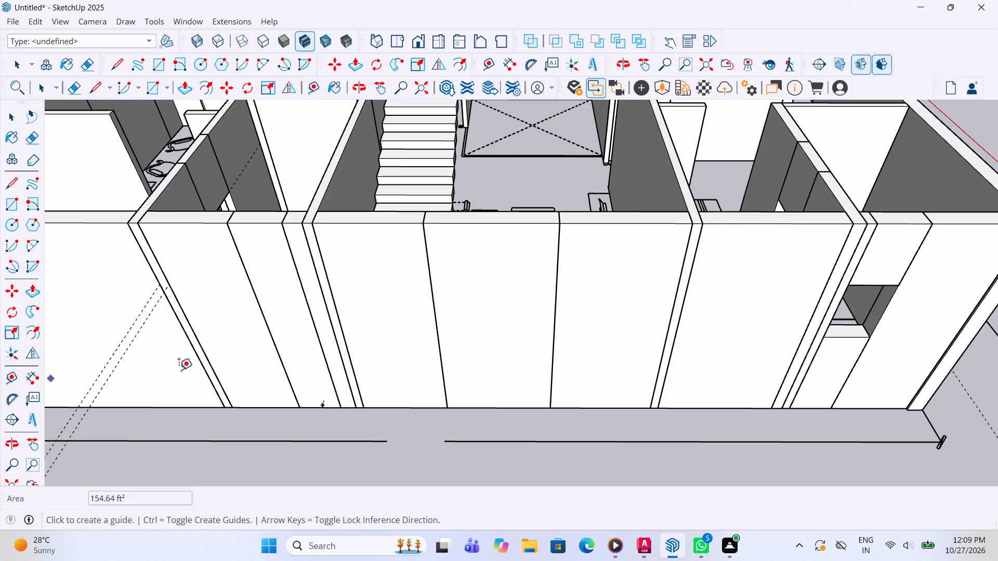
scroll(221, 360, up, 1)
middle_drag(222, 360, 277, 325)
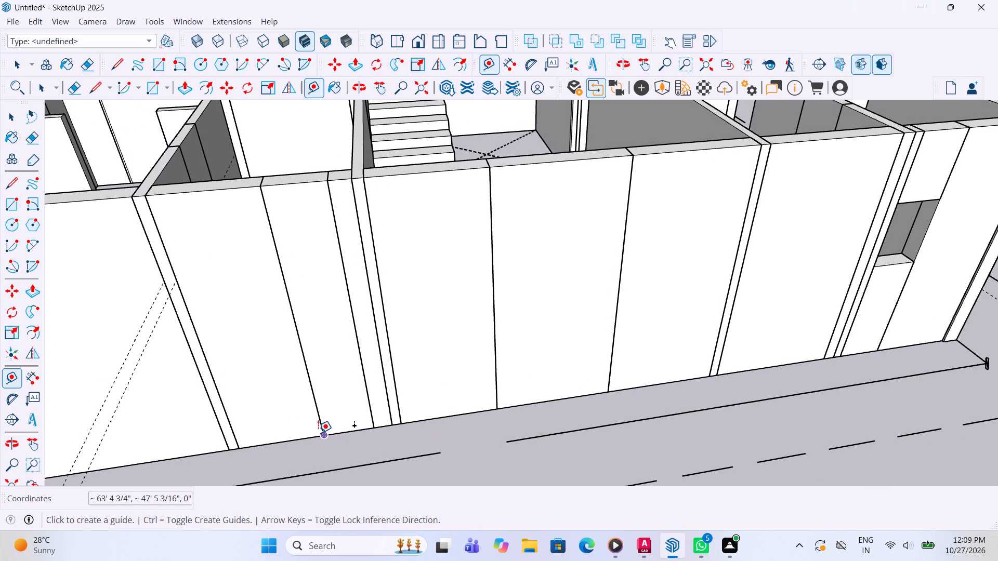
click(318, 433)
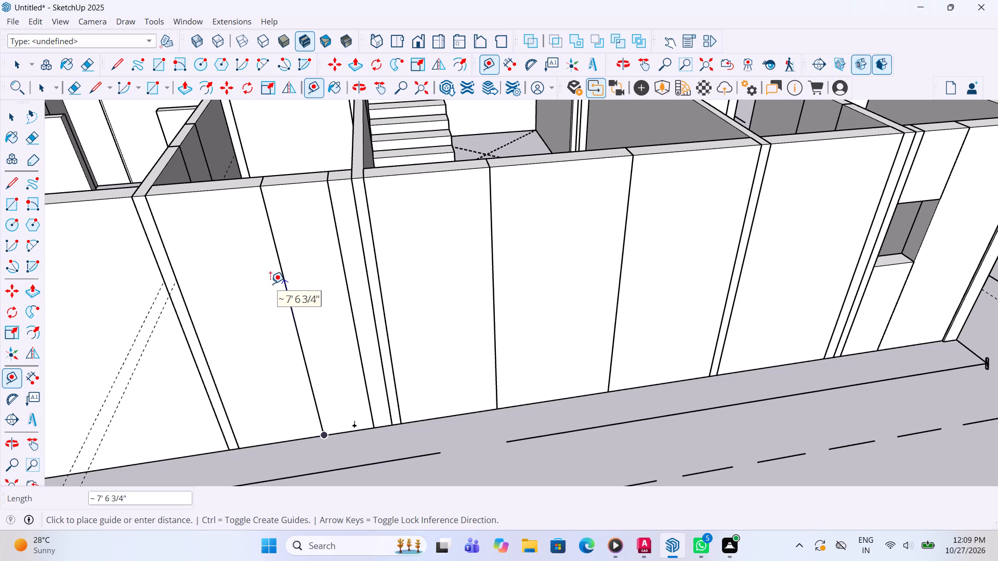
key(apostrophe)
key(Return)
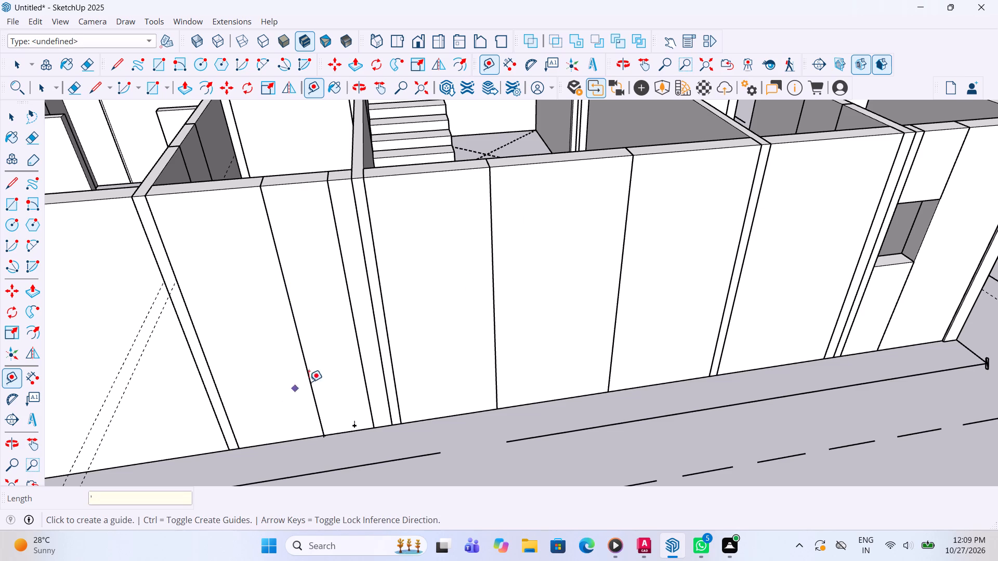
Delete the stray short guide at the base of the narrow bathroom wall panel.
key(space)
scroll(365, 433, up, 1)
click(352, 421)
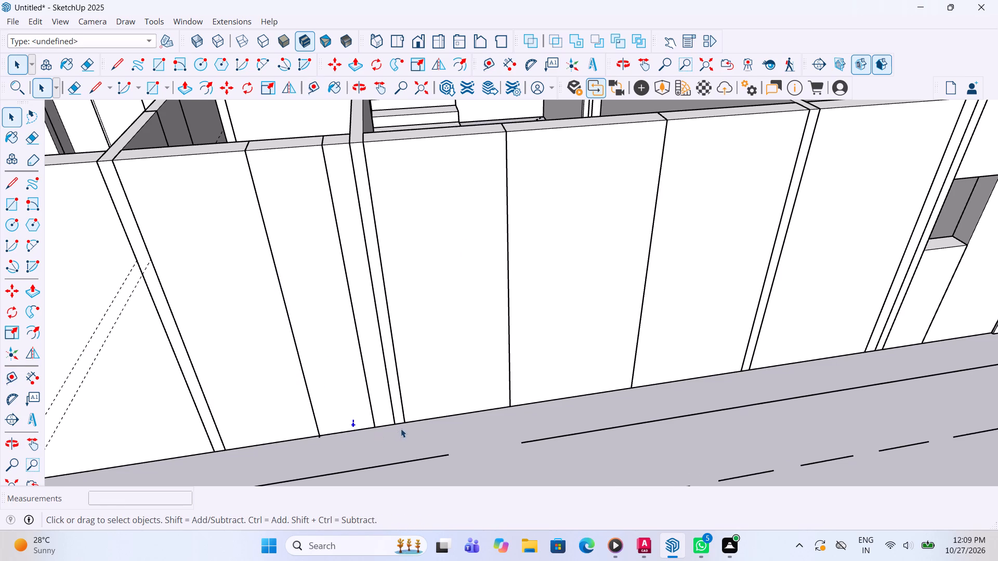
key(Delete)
Place a vertical guide 5' up from the base midpoint of the narrow bathroom wall panel.
middle_drag(389, 367, 371, 364)
scroll(380, 348, down, 6)
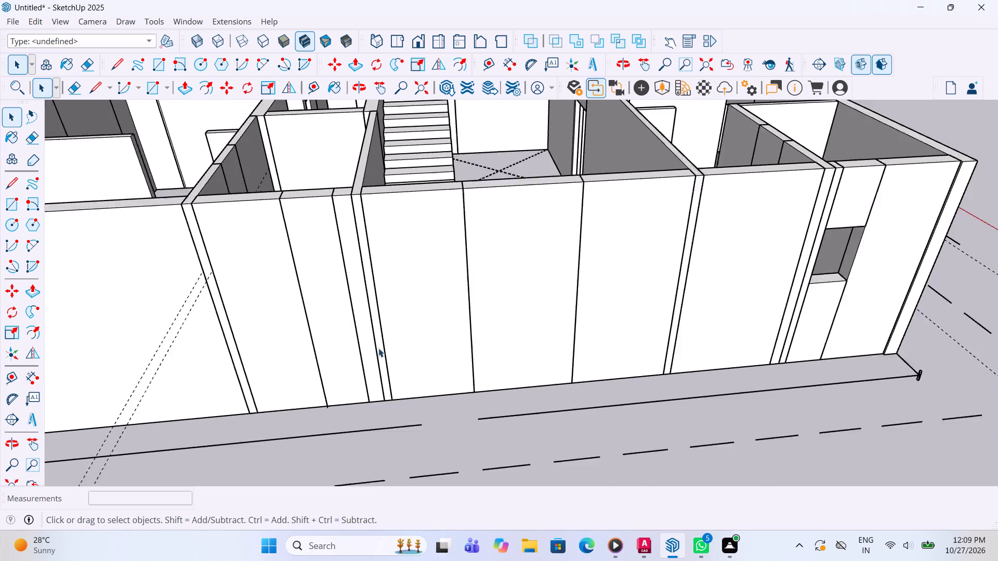
scroll(410, 357, down, 4)
middle_drag(490, 367, 467, 363)
scroll(304, 362, up, 3)
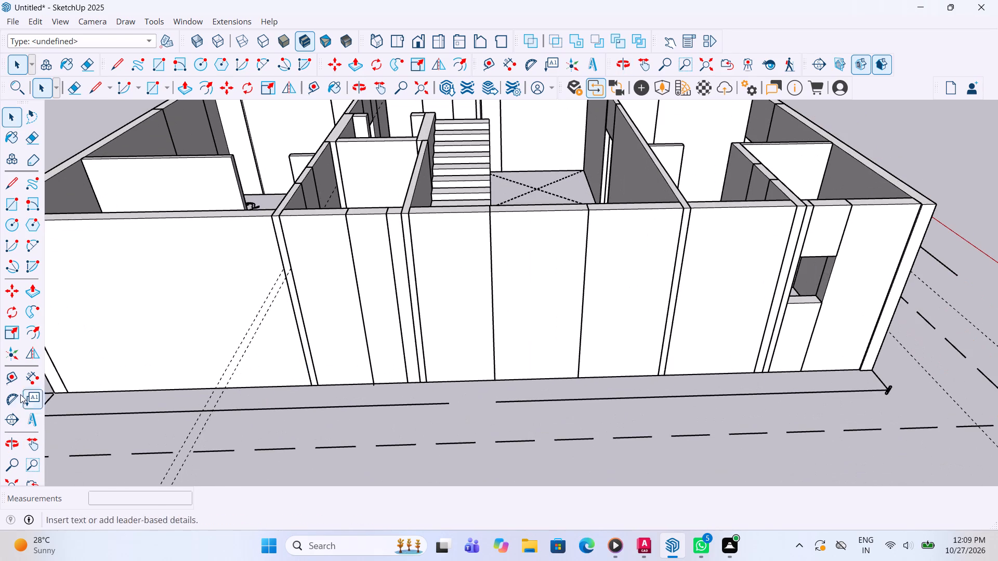
click(10, 381)
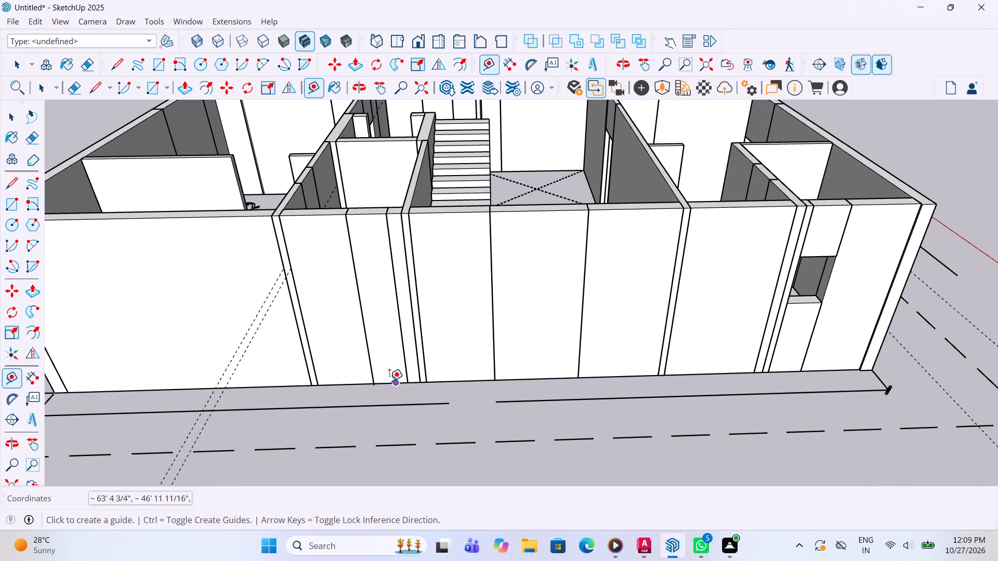
click(389, 381)
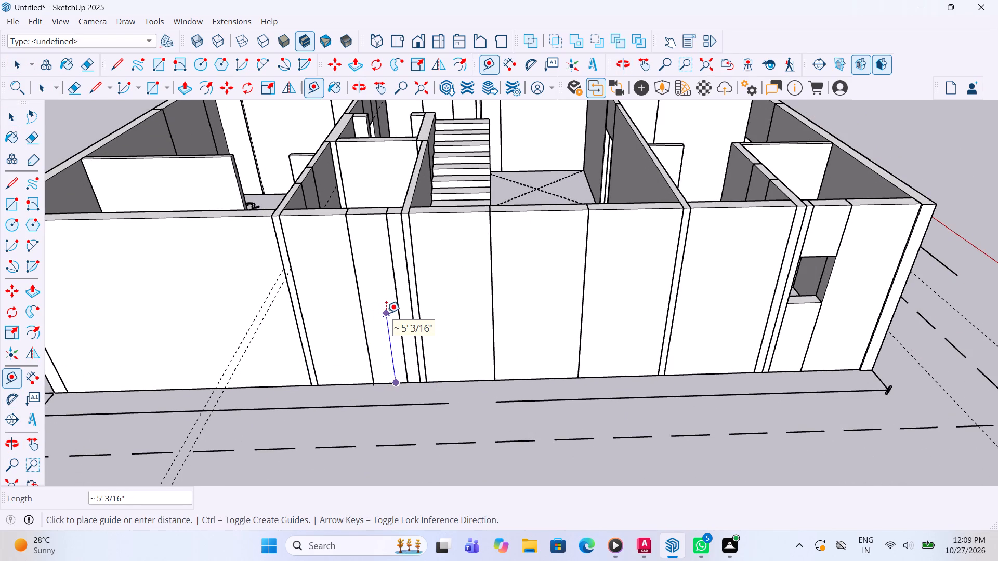
text(5')
key(Return)
scroll(386, 313, up, 2)
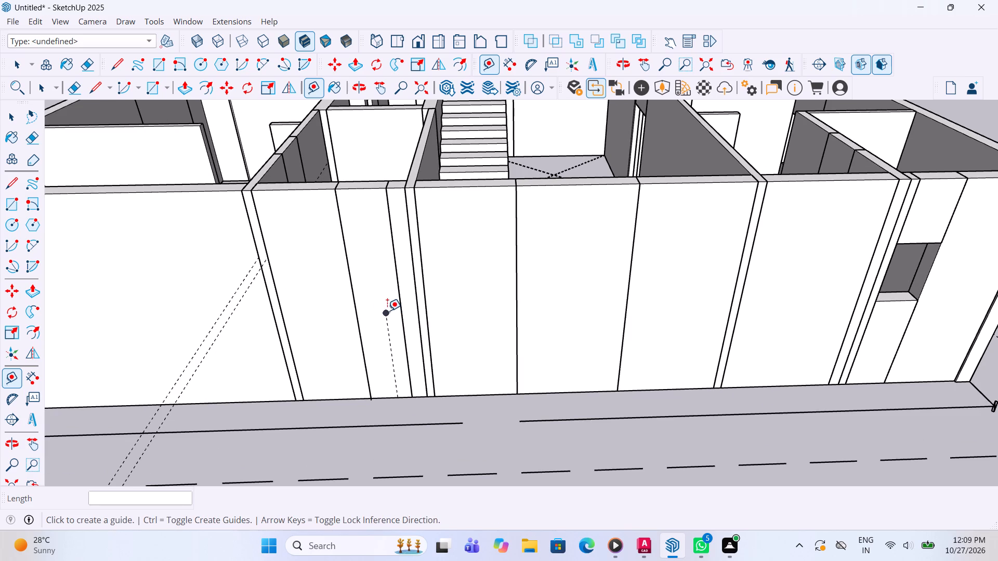
Add a horizontal guide along the long side wall at the vertical guide's top end, and delete the vertical guide.
click(385, 310)
click(352, 314)
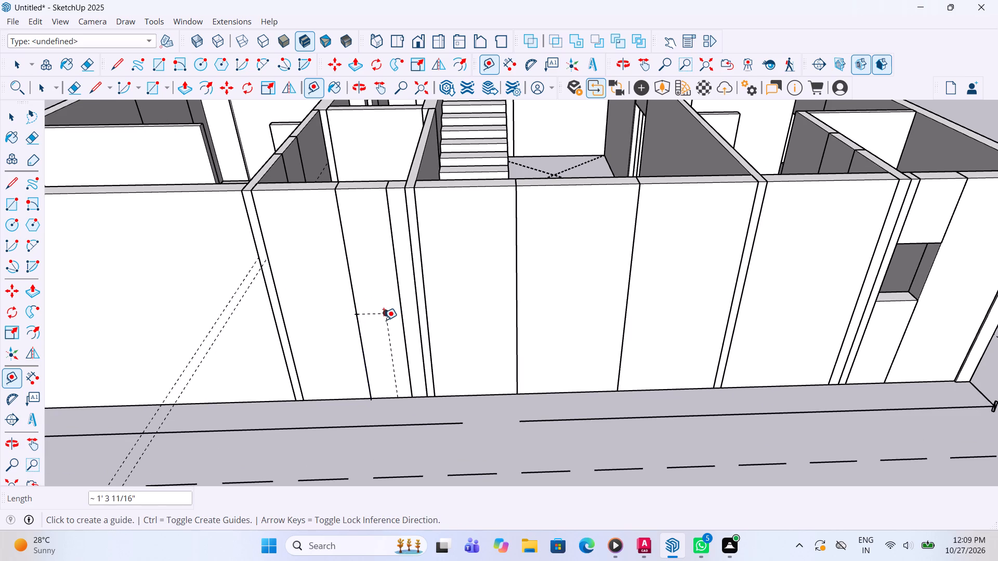
click(383, 315)
click(399, 314)
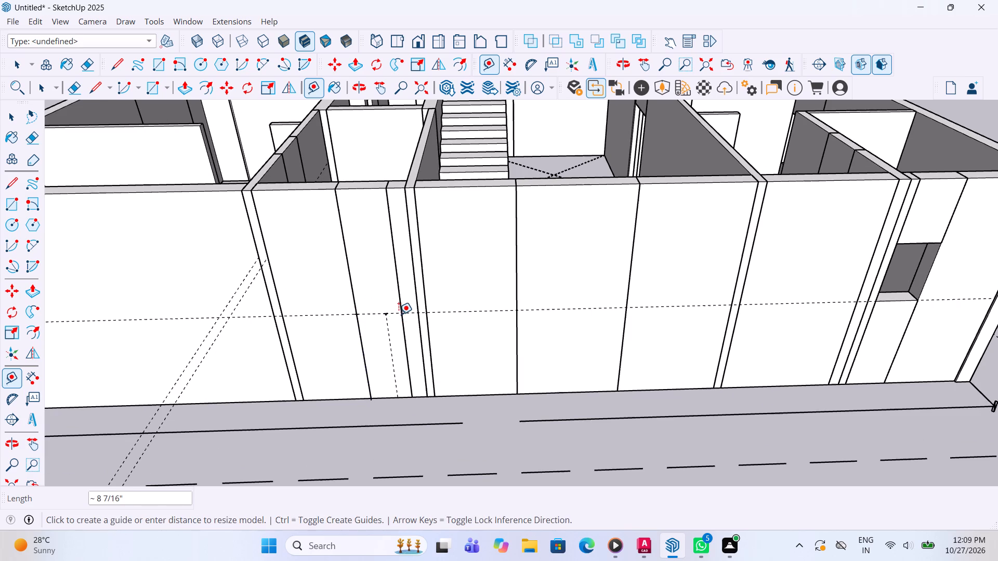
key(space)
click(389, 332)
key(Delete)
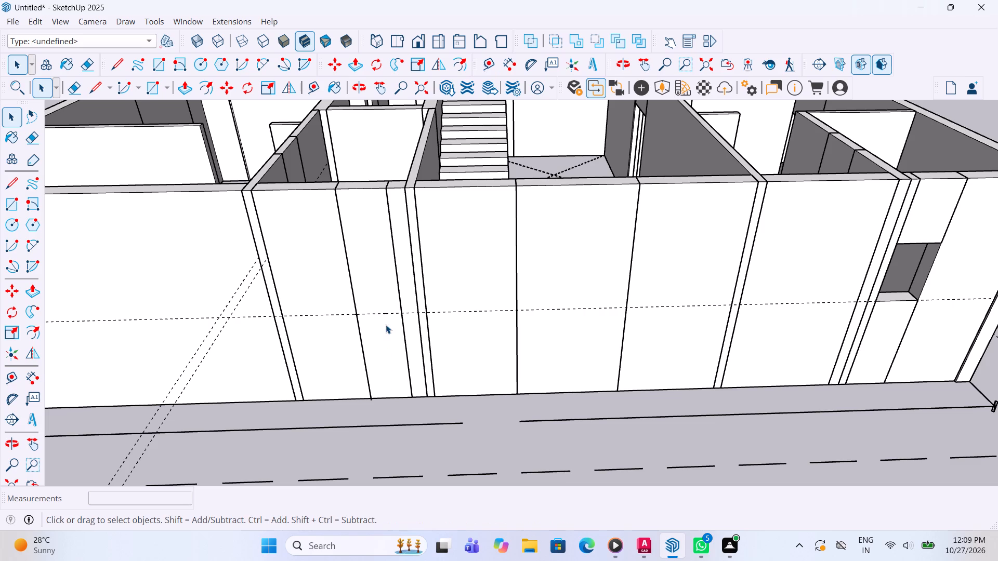
Place a second horizontal guide 3' above the existing guide along the long side wall.
scroll(383, 322, down, 3)
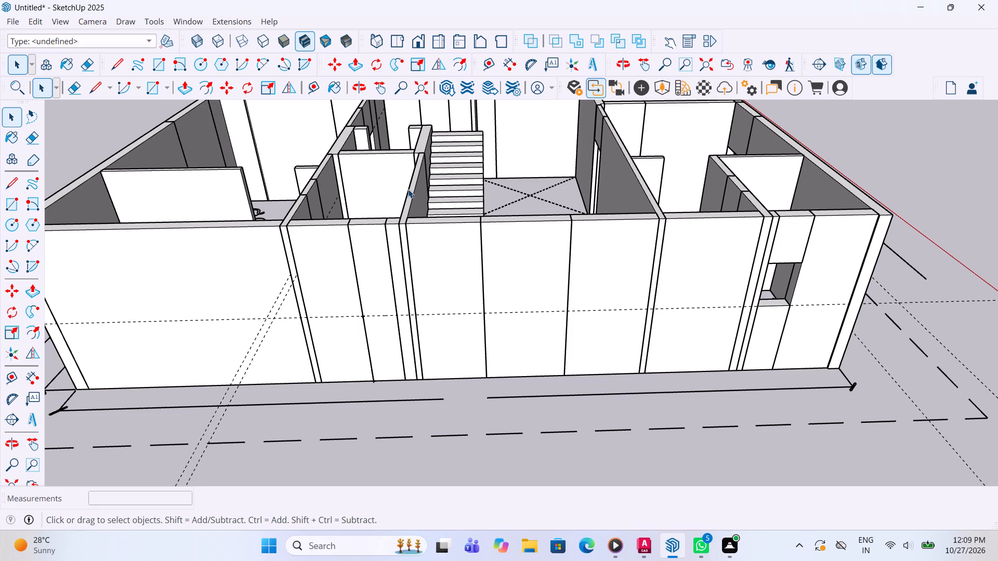
scroll(408, 189, down, 3)
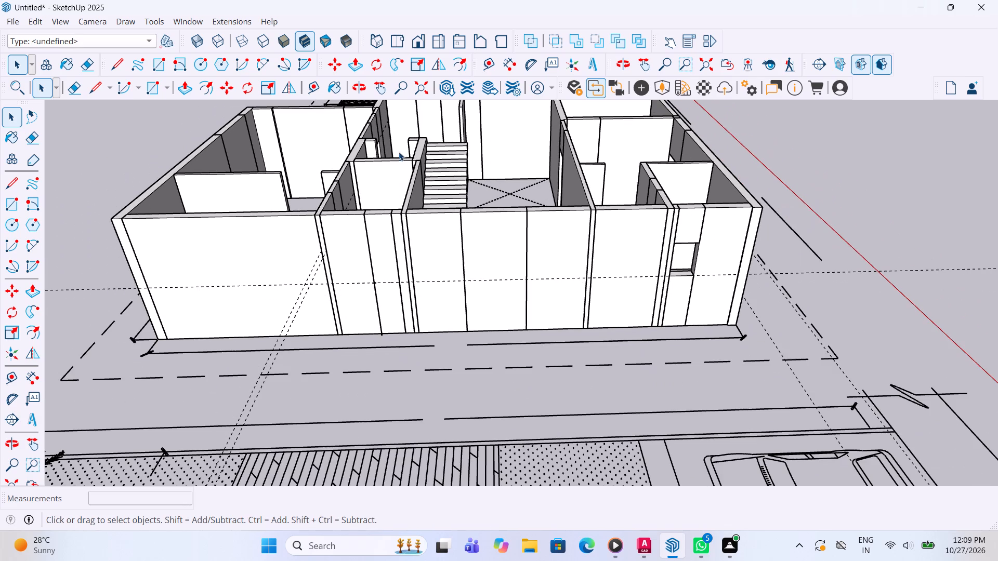
scroll(327, 258, up, 3)
scroll(357, 302, up, 3)
click(12, 379)
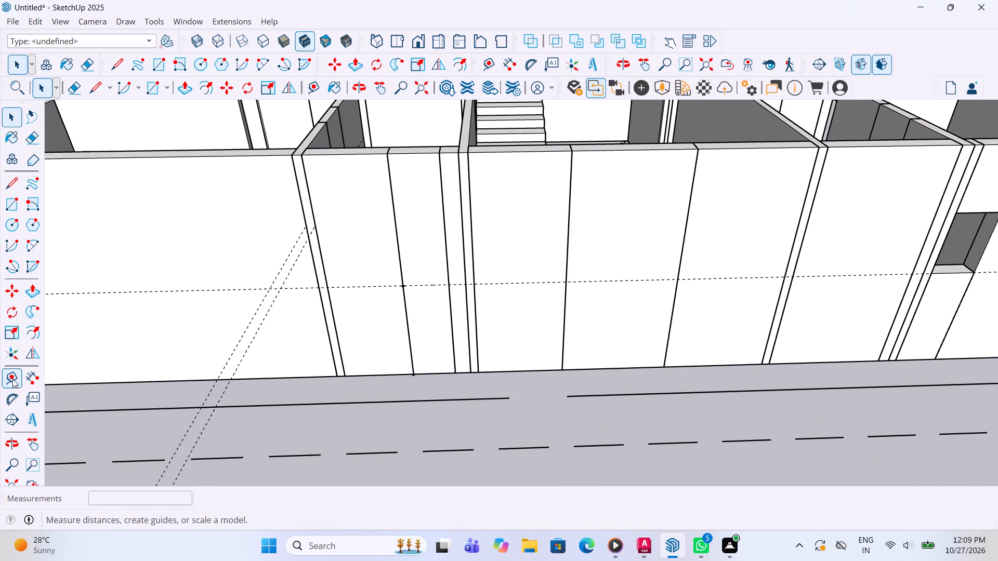
click(425, 286)
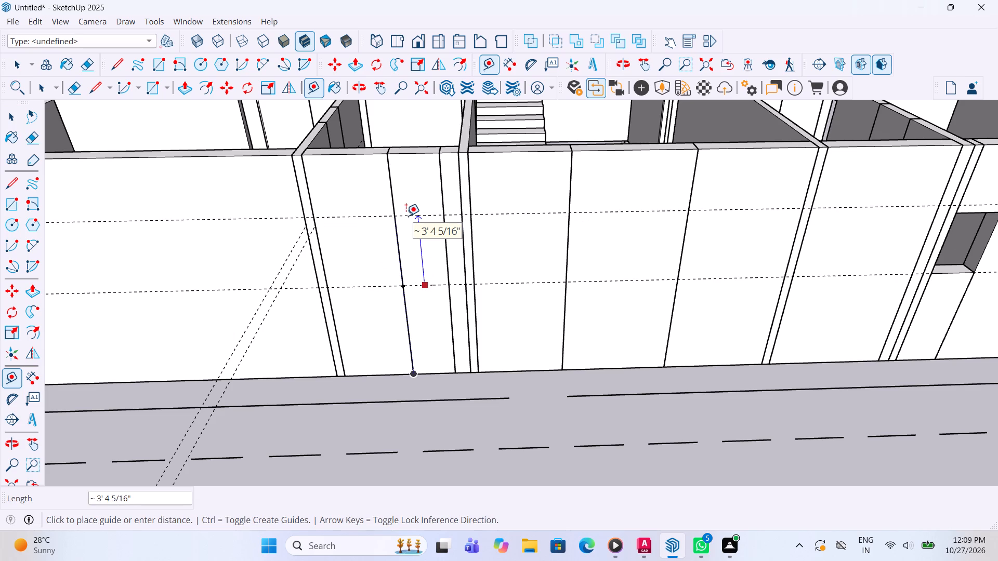
text(3')
key(Return)
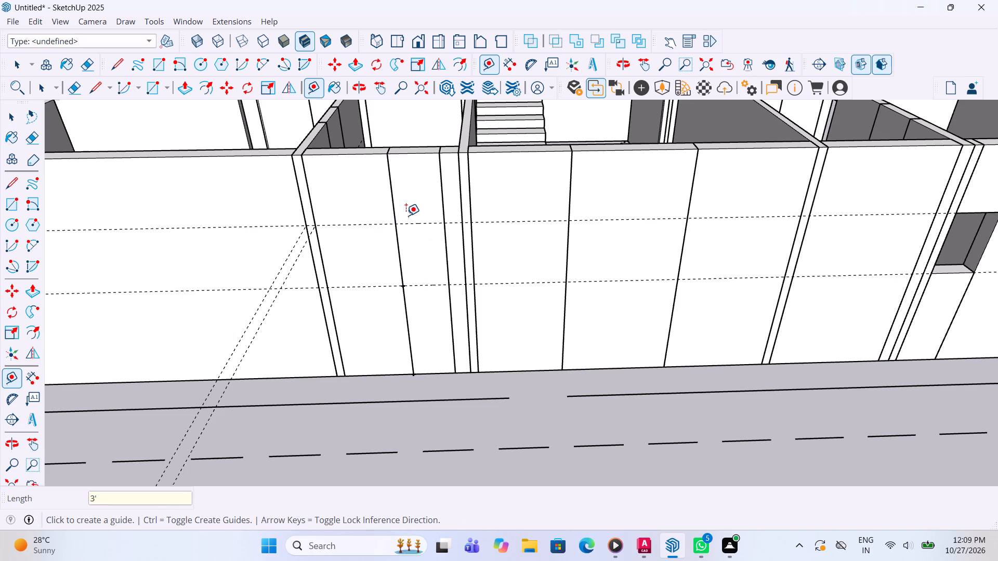
Inside the narrow bathroom wall panel, draw a window rectangle 3' high across the panel's full width between the two horizontal guides.
key(space)
double_click(421, 237)
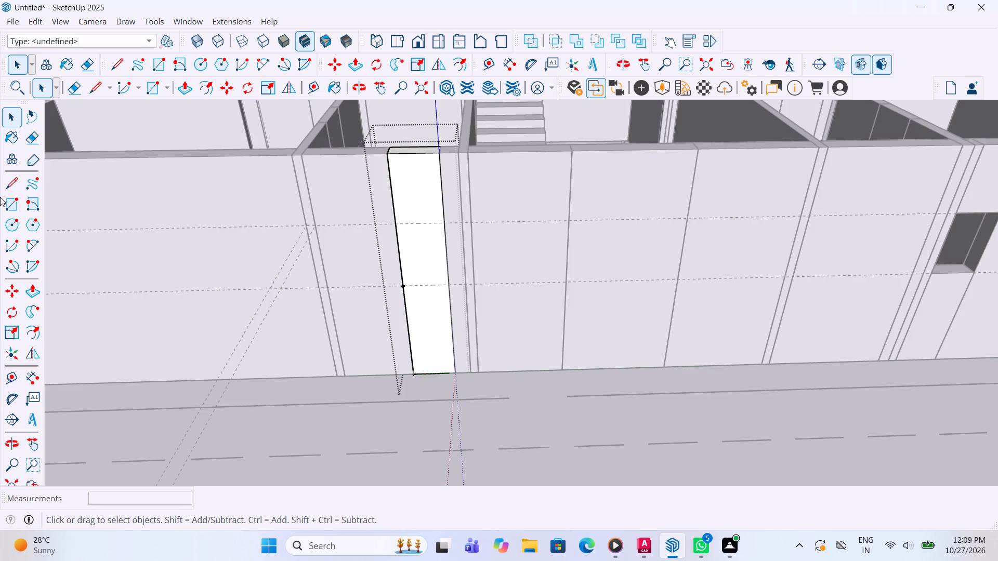
click(12, 206)
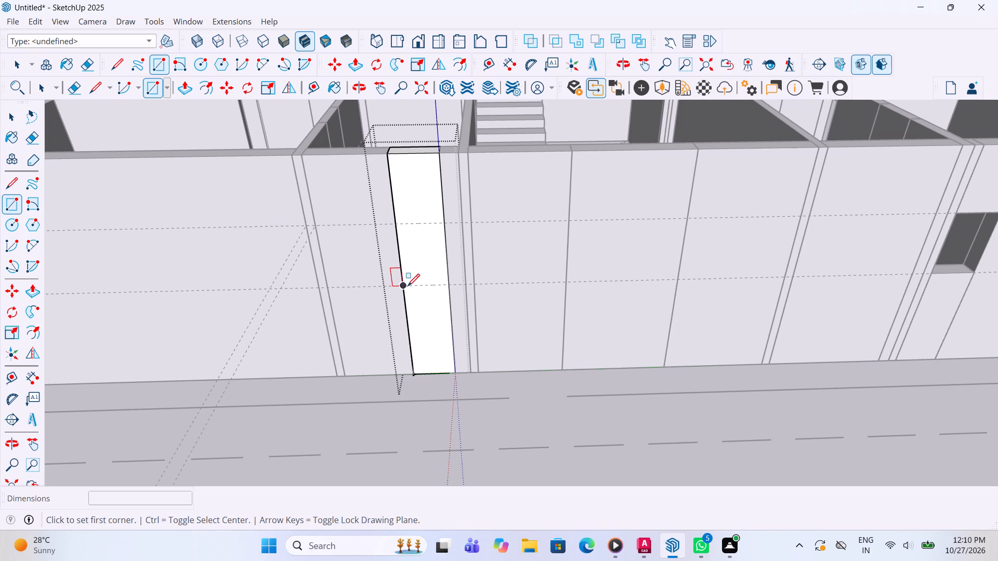
click(408, 287)
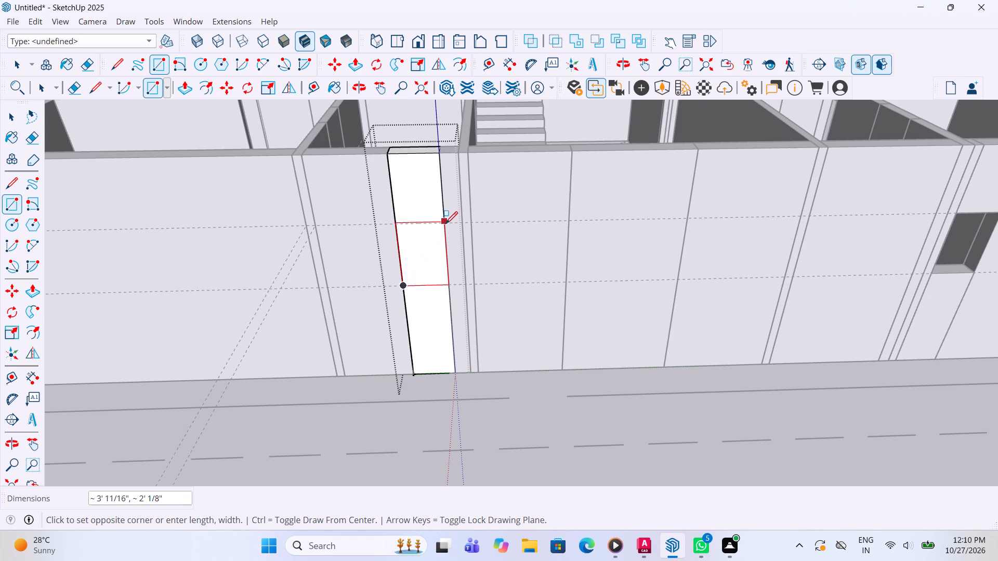
scroll(445, 225, up, 4)
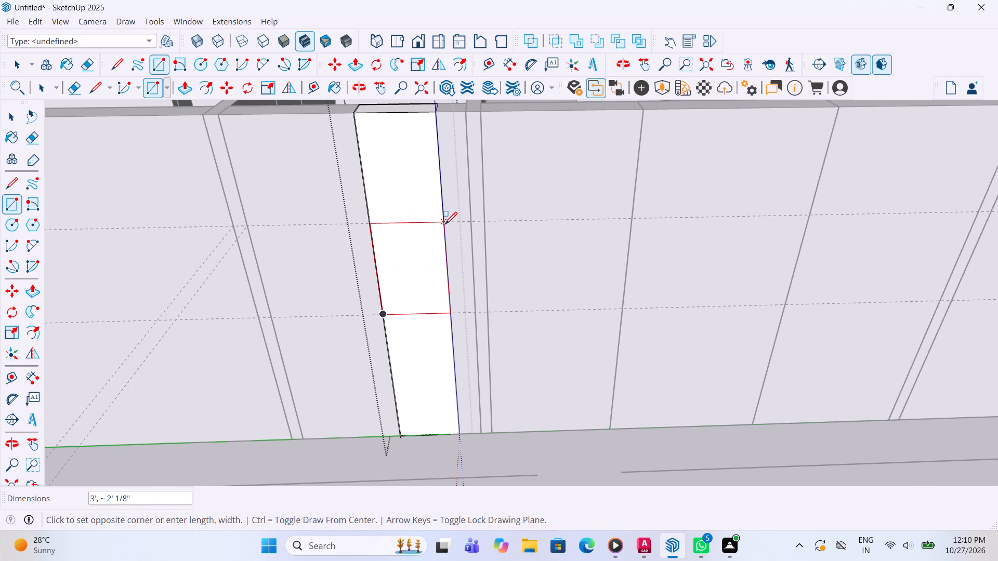
click(446, 225)
key(space)
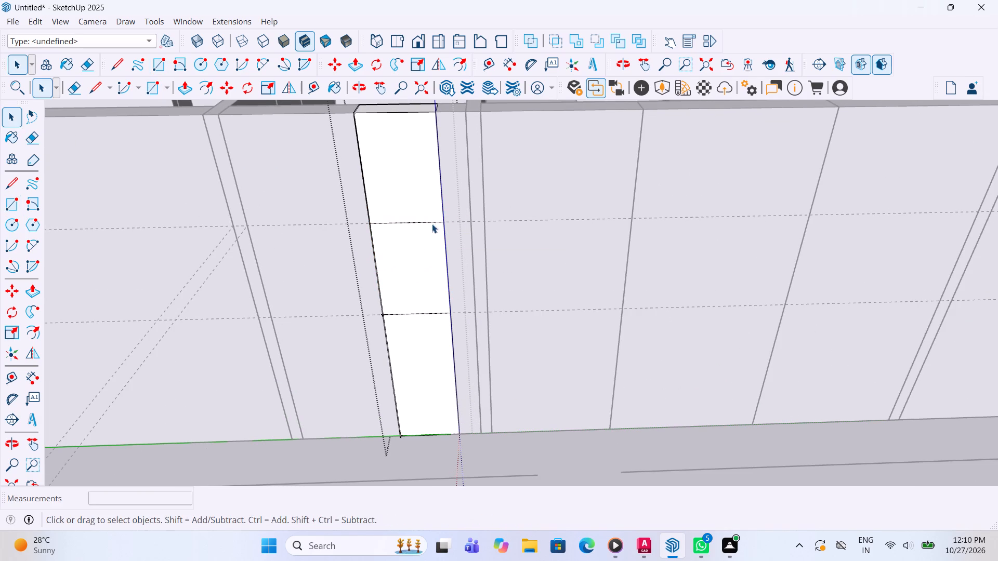
Cut the bathroom window through the panel by pushing the rectangle about 9 1/8" deep and deleting its remaining face, and close the panel.
key(p)
click(417, 278)
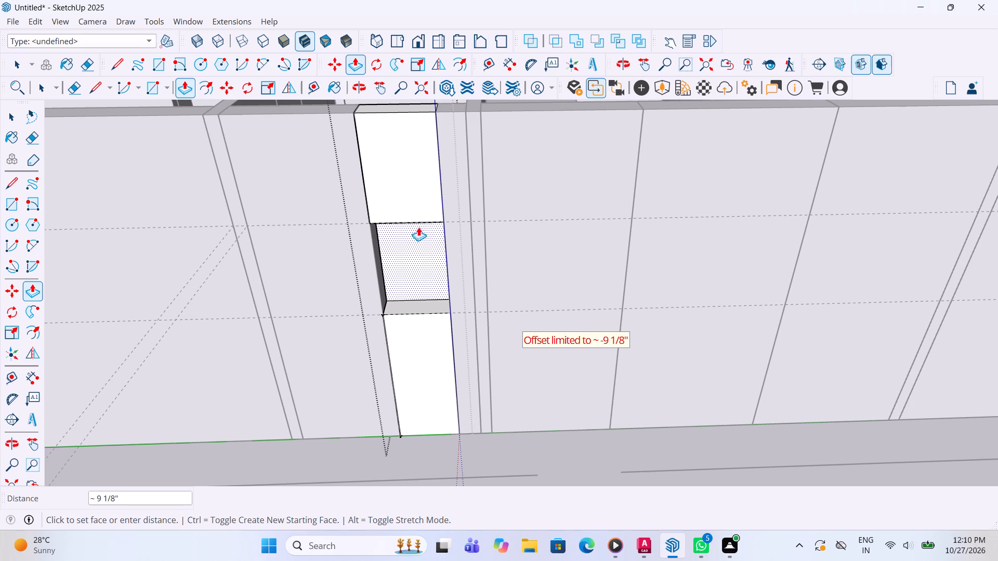
click(416, 240)
key(space)
click(419, 259)
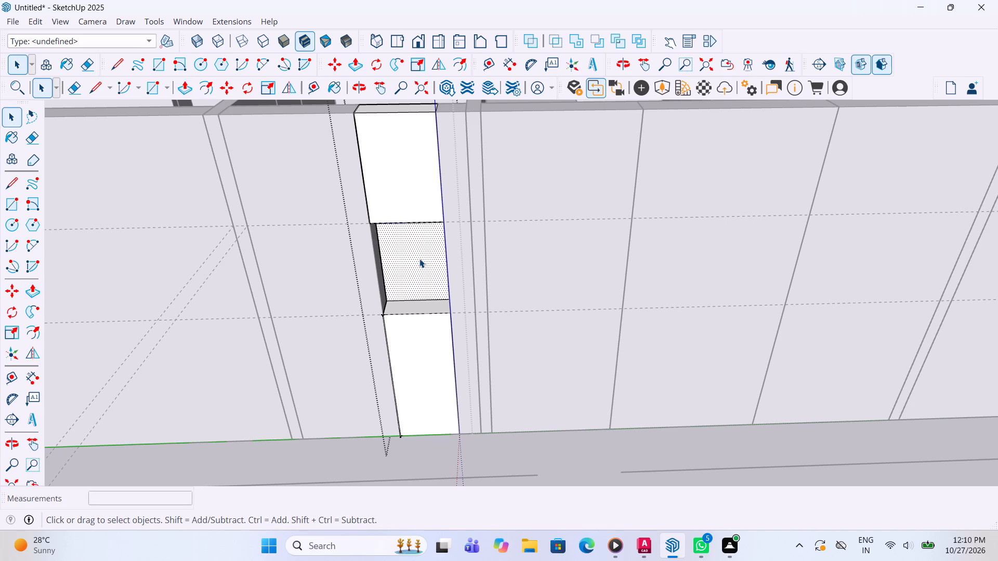
key(Delete)
scroll(420, 264, down, 14)
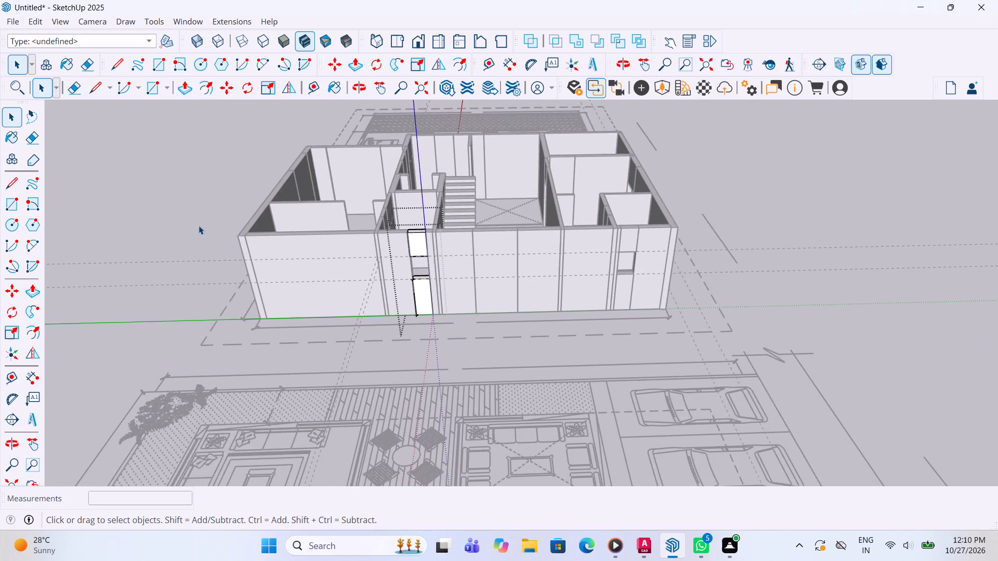
click(199, 225)
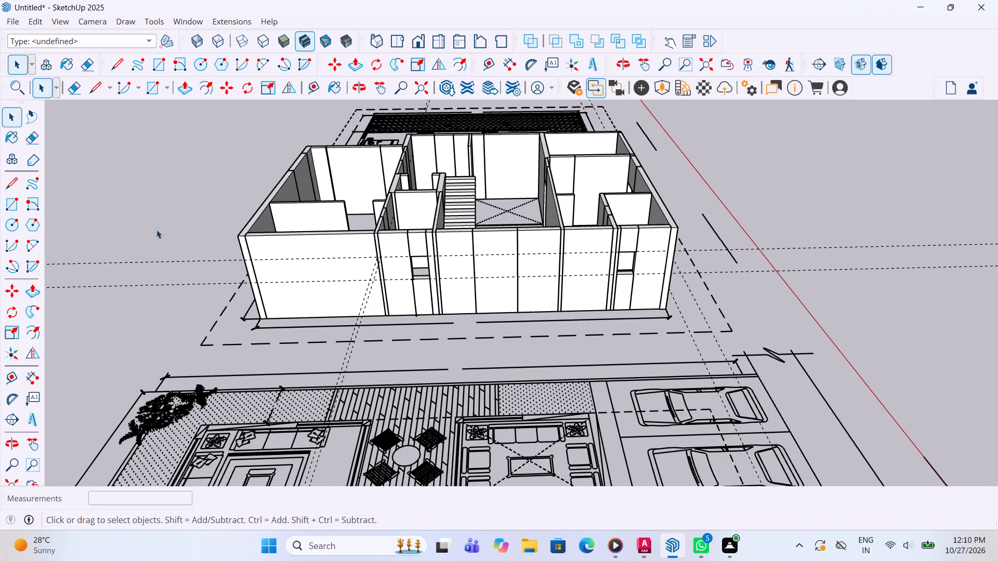
Examine the walled floor and the adjacent floor plans from several sides, ending at the house's short end wall.
scroll(196, 231, down, 3)
middle_drag(575, 204, 444, 214)
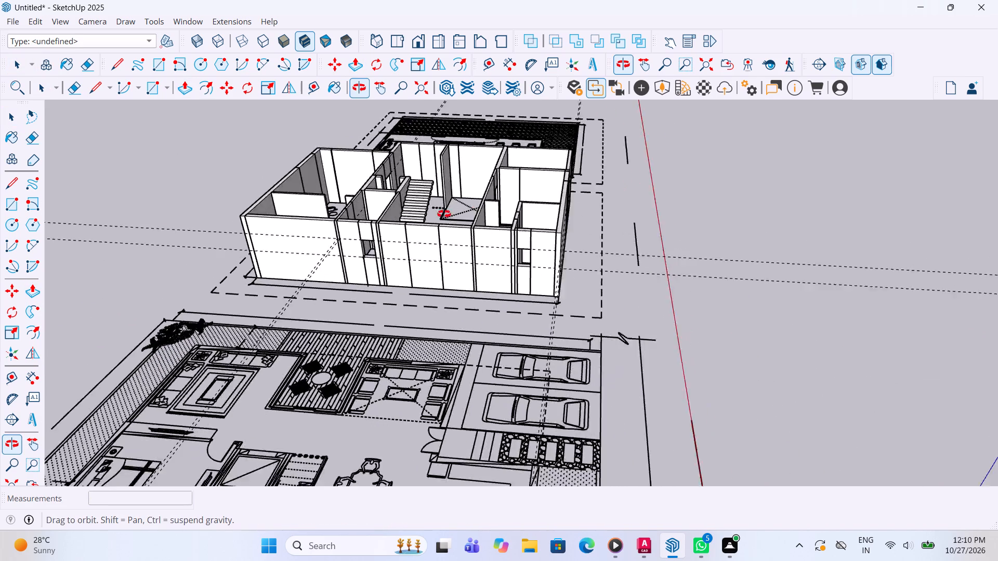
middle_drag(444, 214, 322, 217)
scroll(401, 269, down, 5)
scroll(360, 184, up, 1)
middle_drag(389, 193, 701, 229)
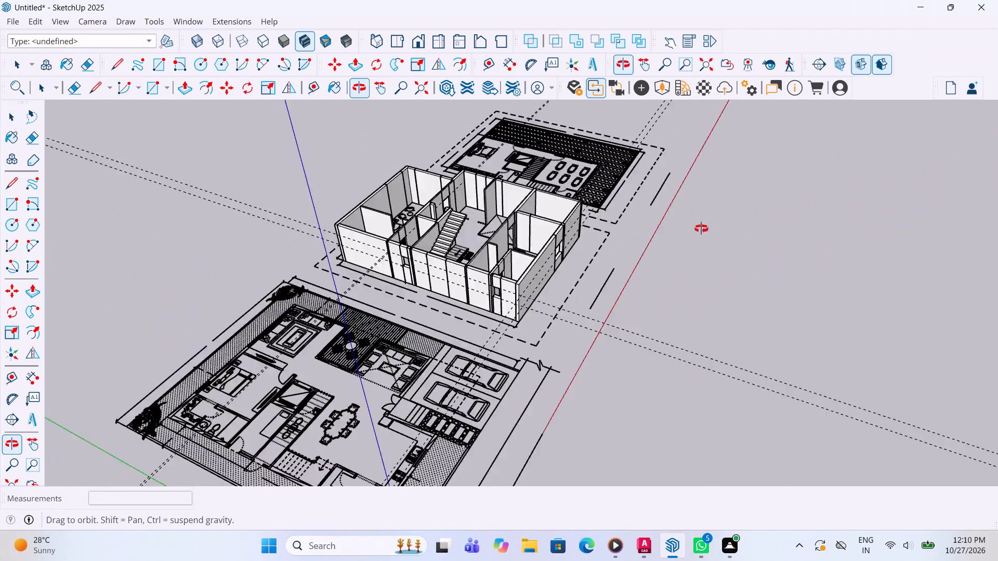
middle_drag(701, 229, 738, 199)
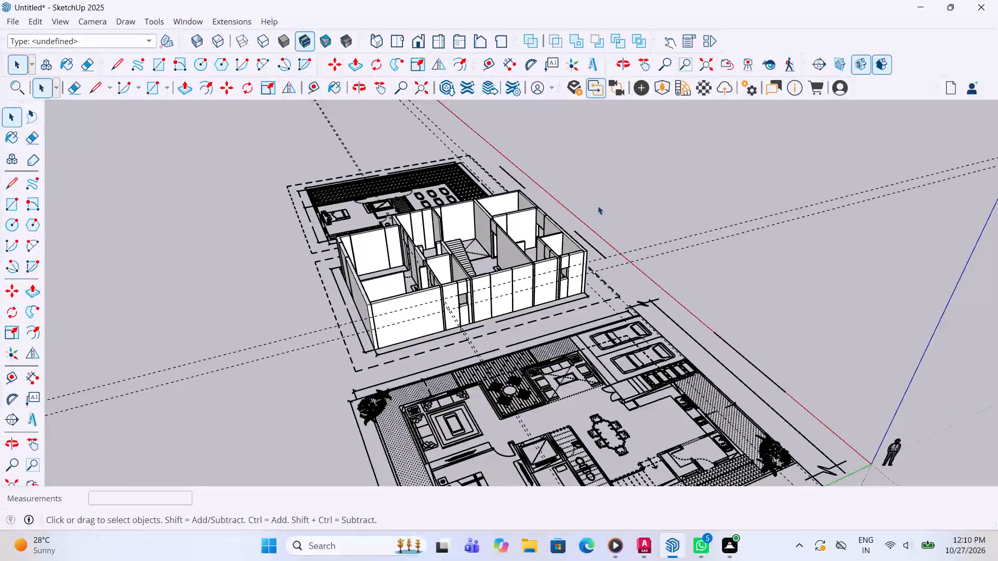
middle_drag(369, 242, 532, 236)
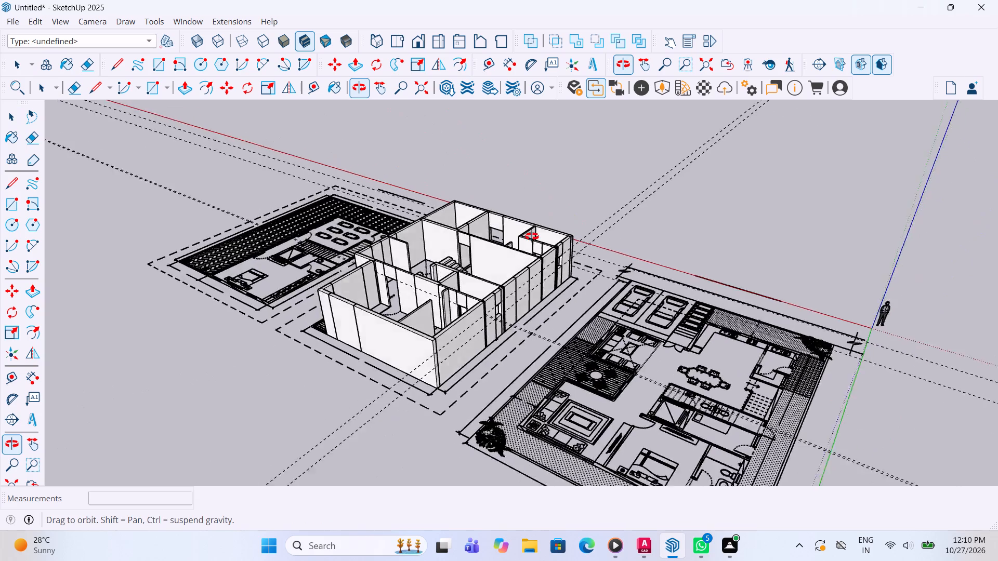
middle_drag(532, 236, 674, 360)
scroll(581, 299, down, 3)
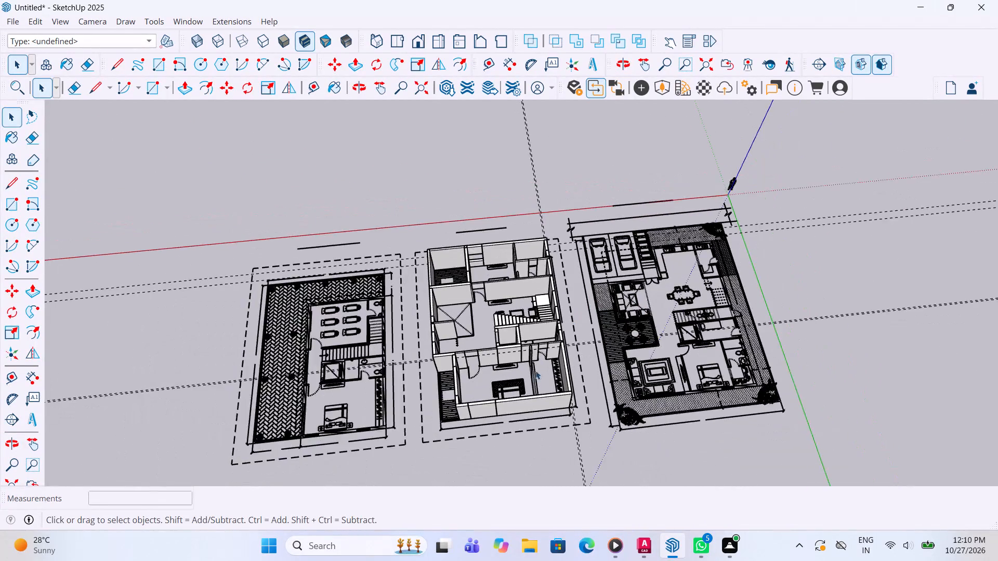
scroll(535, 370, down, 1)
scroll(517, 406, up, 4)
middle_drag(516, 360, 501, 481)
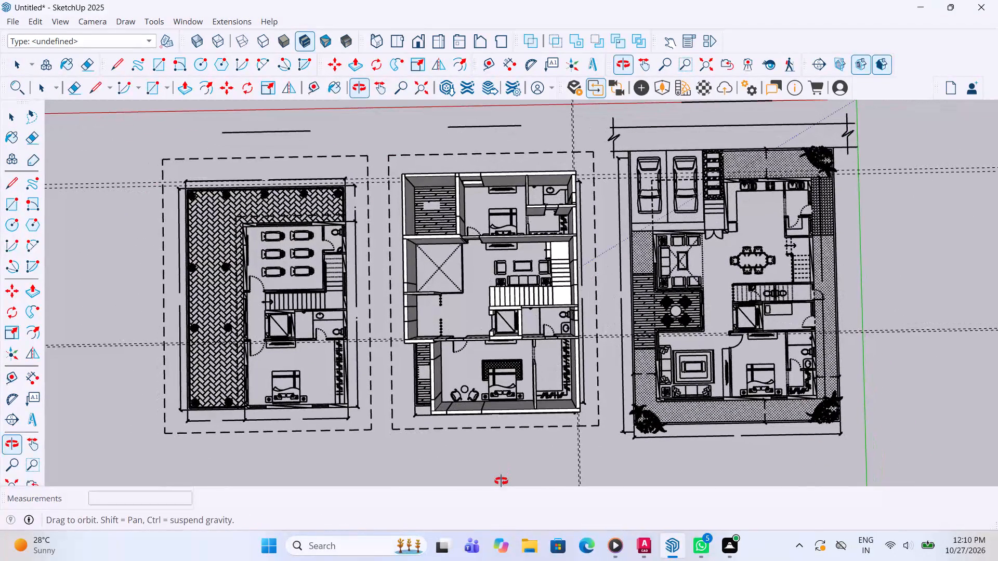
middle_drag(501, 481, 518, 236)
scroll(411, 348, up, 2)
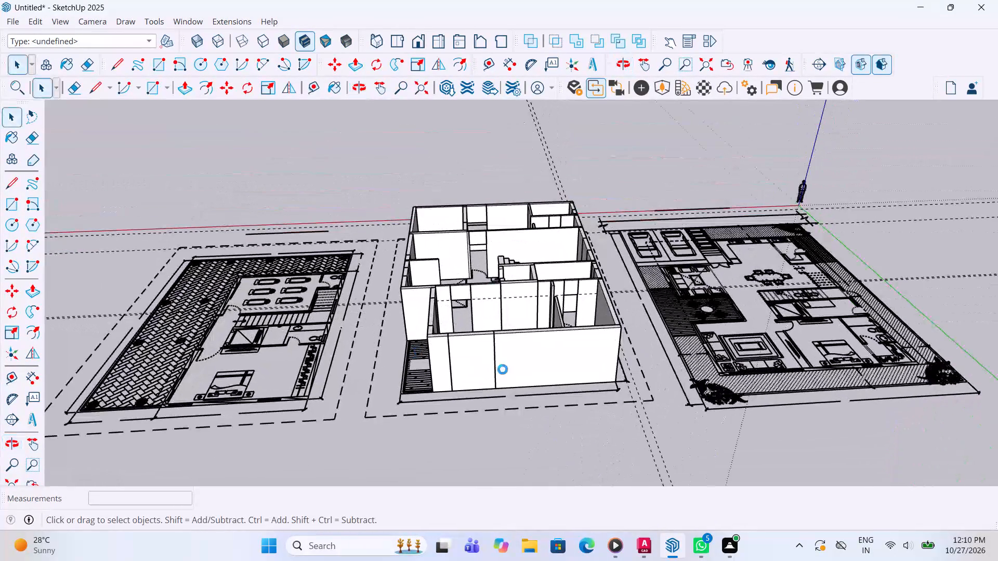
scroll(463, 330, up, 2)
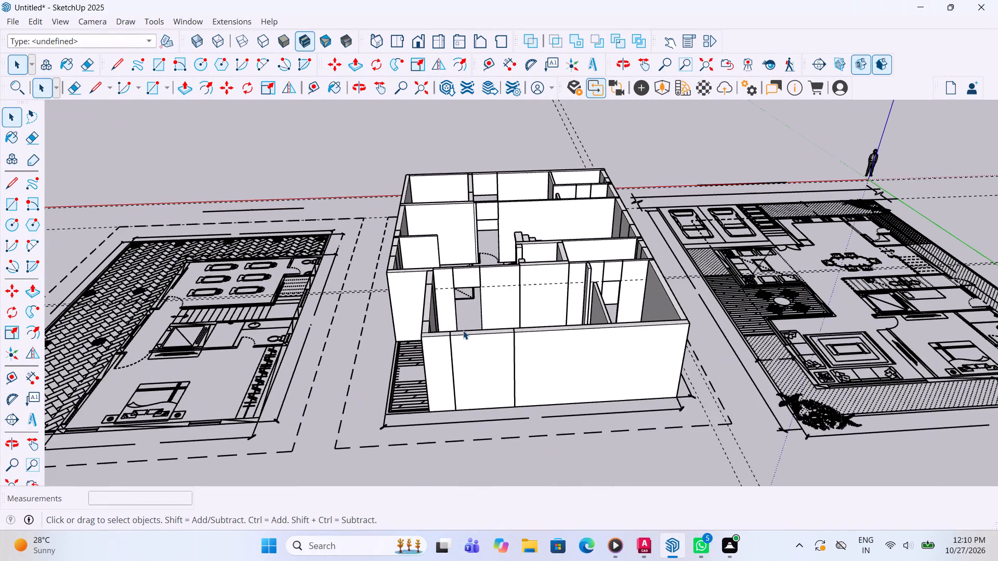
scroll(463, 330, up, 1)
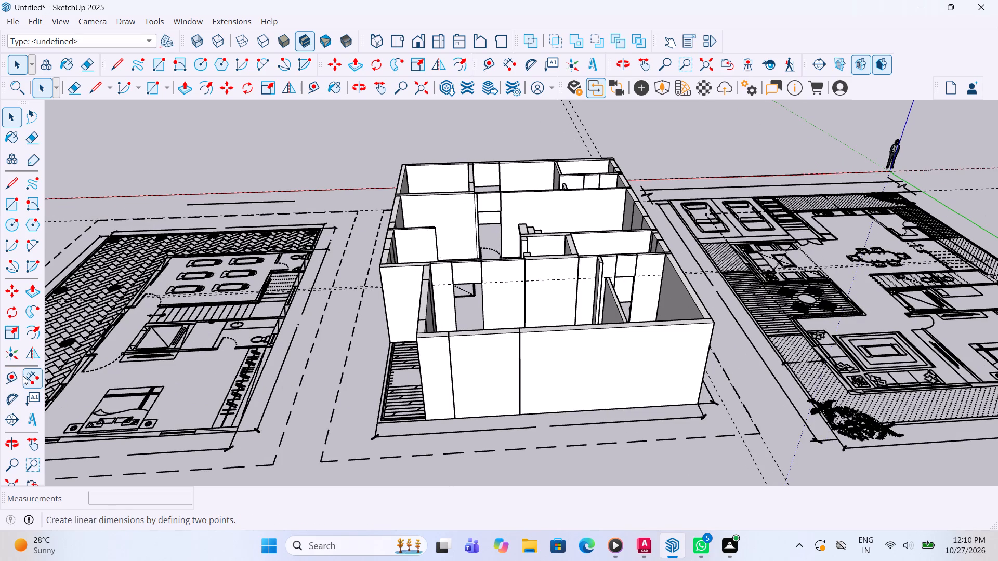
Measure the top width of the end wall's middle panel with the Dimension tool.
click(26, 376)
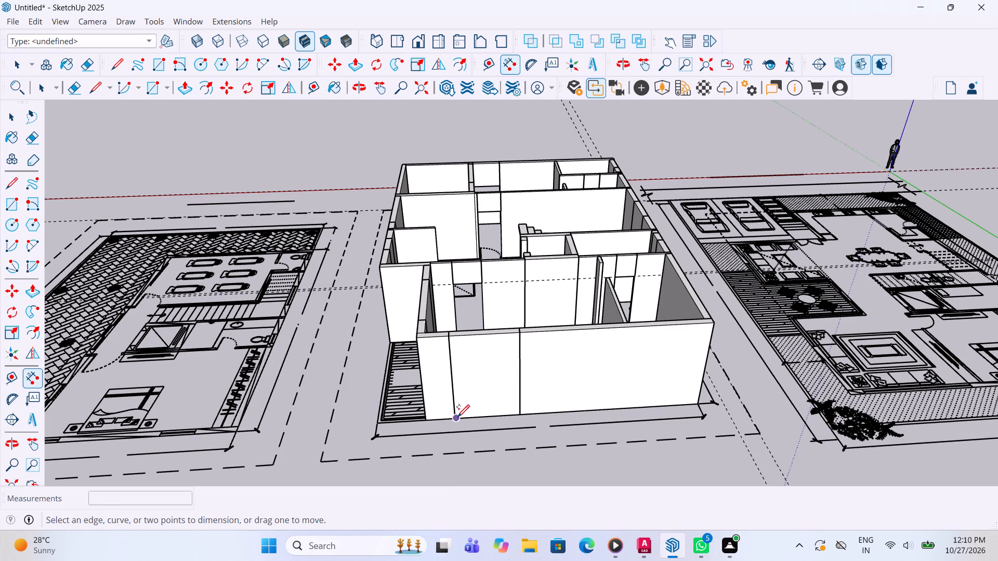
scroll(455, 379, up, 3)
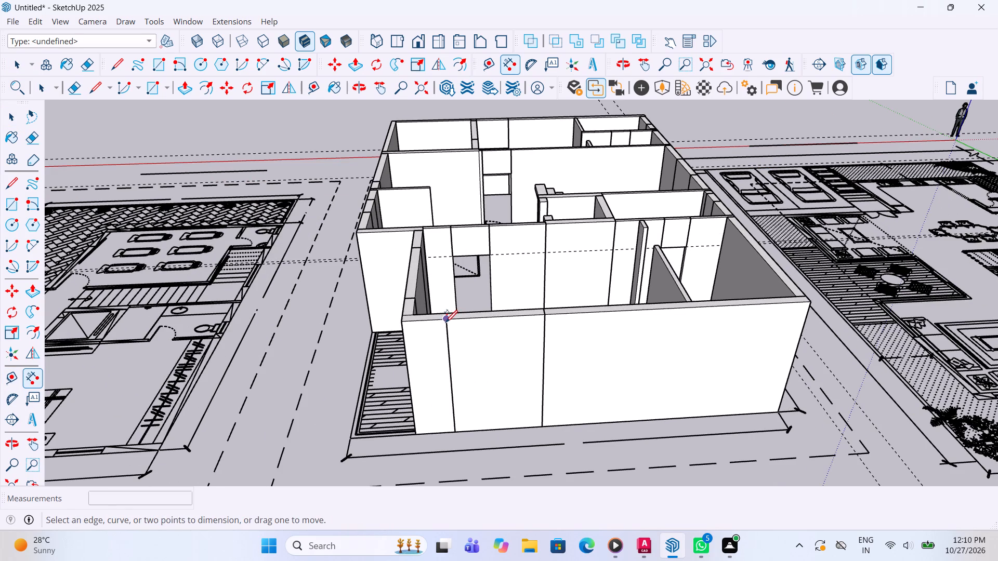
click(445, 324)
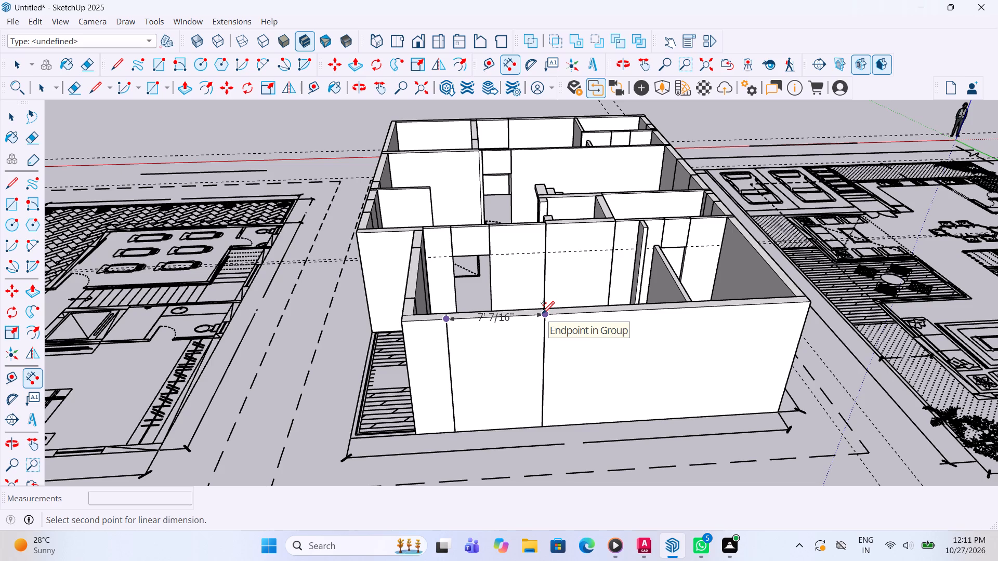
key(space)
Place a vertical guide 8' up from the base edge of the end wall's middle panel.
middle_drag(529, 395, 507, 378)
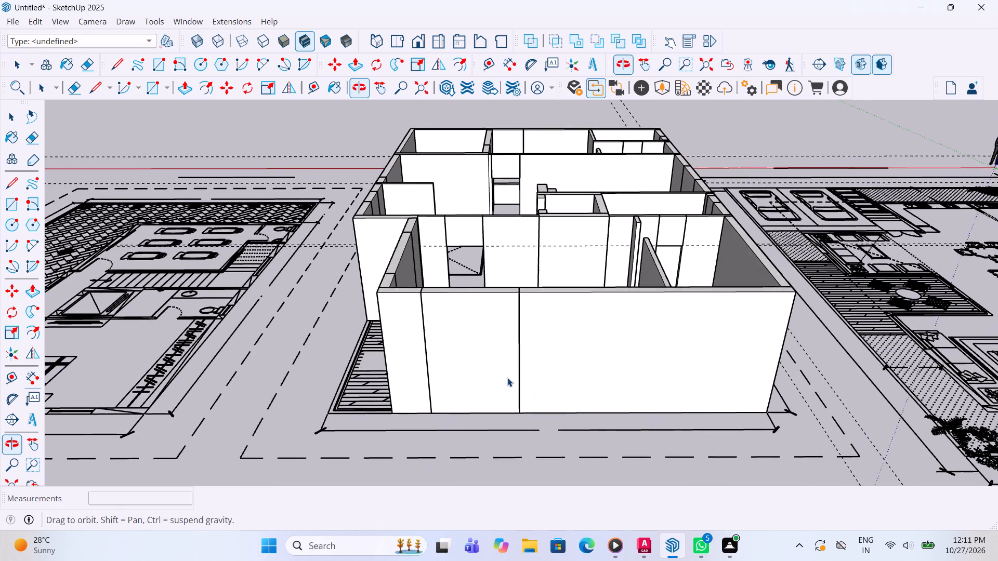
scroll(507, 380, up, 2)
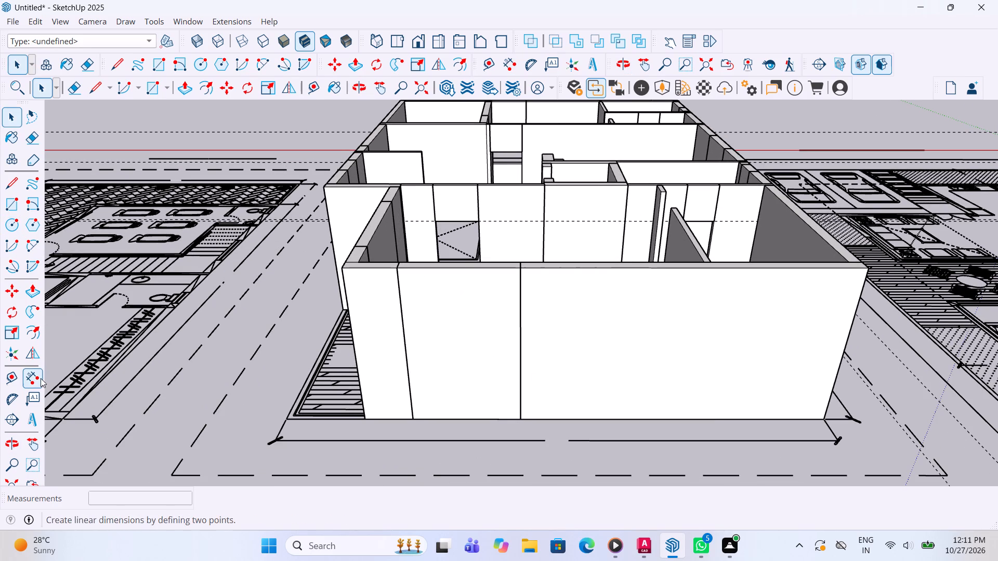
click(14, 378)
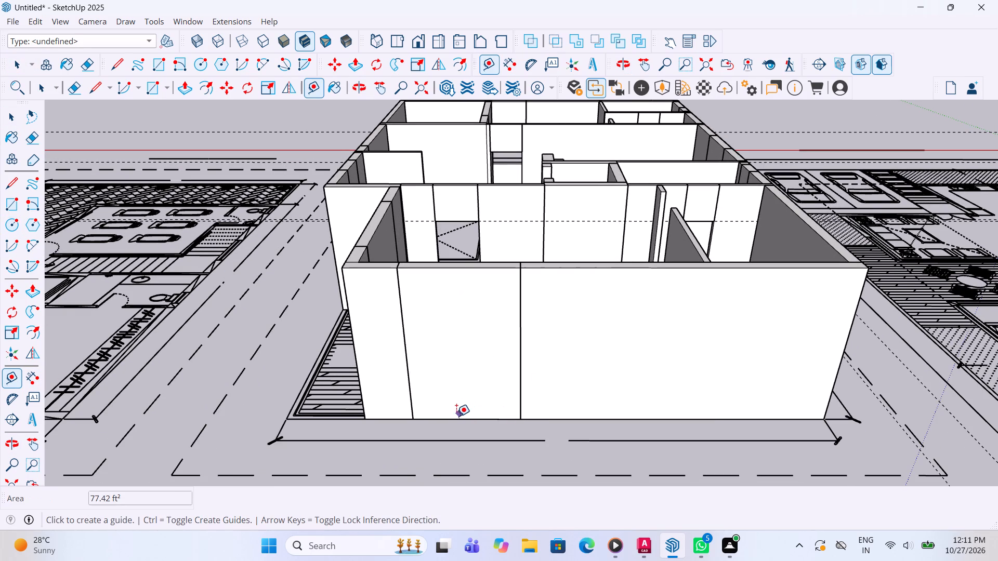
click(456, 417)
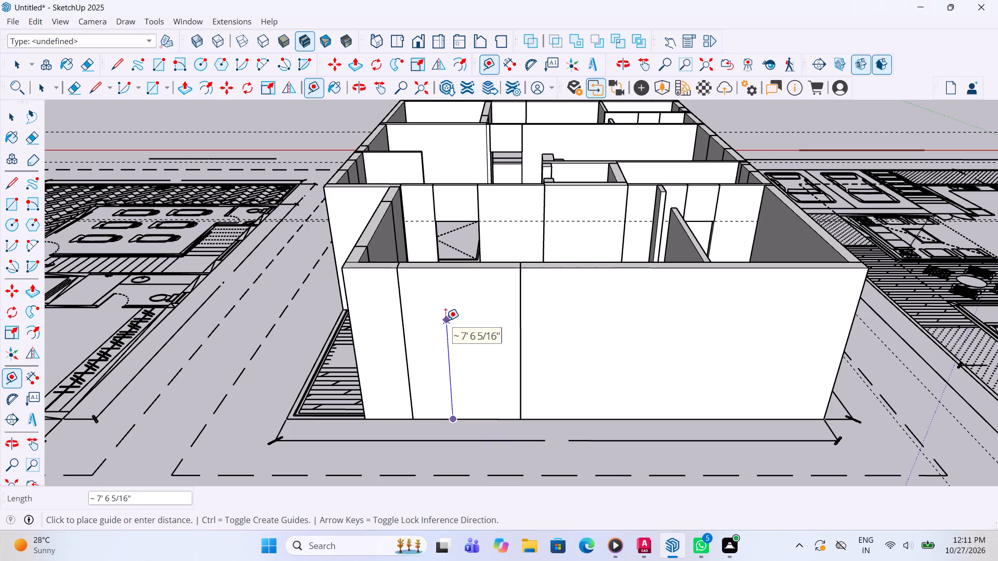
text(8')
key(Return)
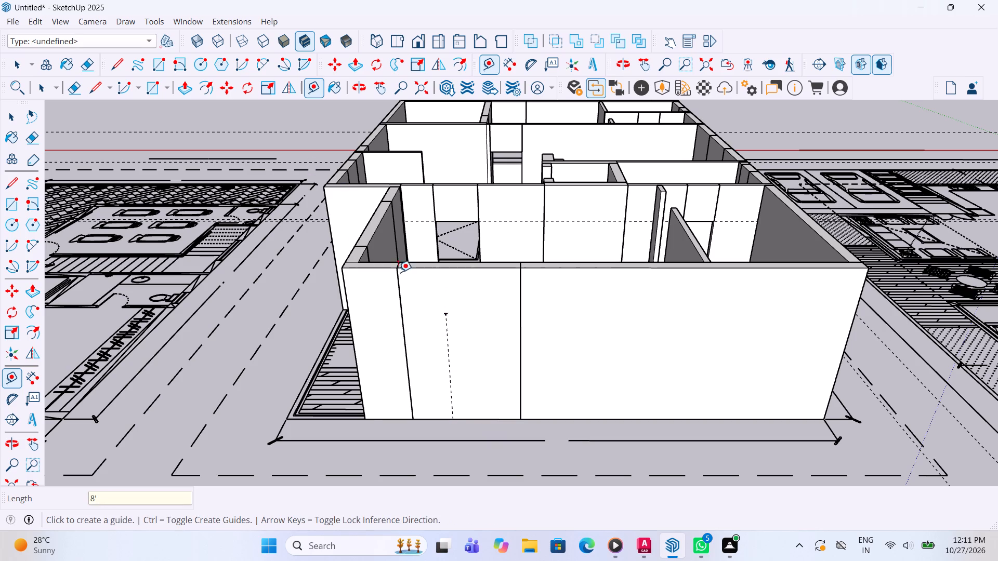
Add a horizontal guide along the end wall at the vertical guide's top end, and delete the vertical guide.
click(444, 312)
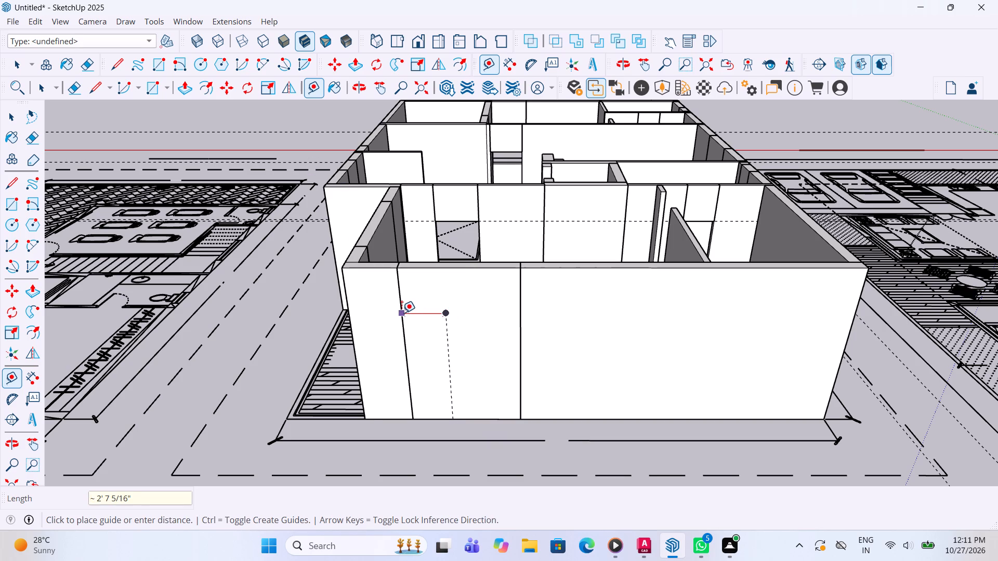
click(402, 313)
key(space)
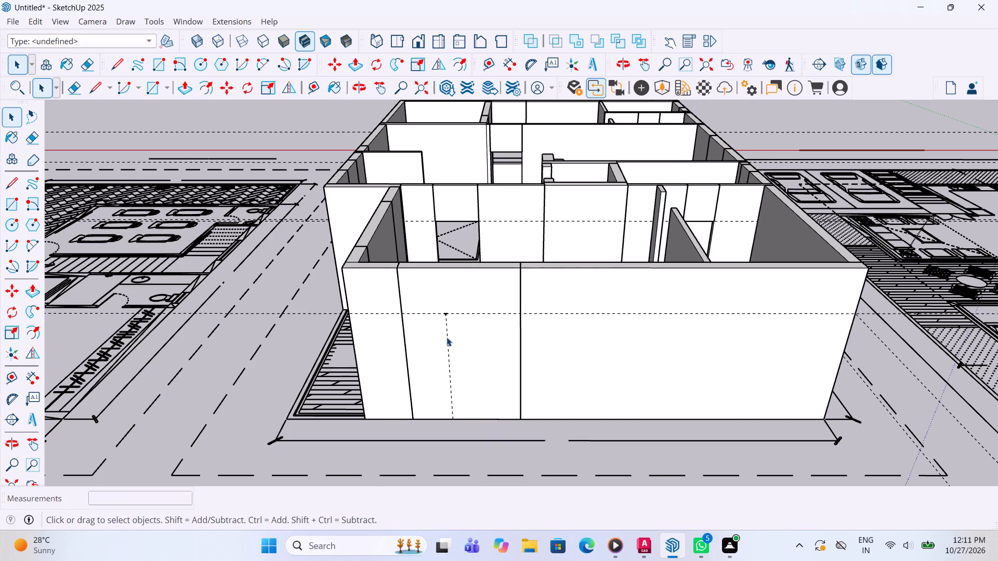
click(447, 337)
key(Delete)
Inside the end wall's middle panel, draw a full-width rectangle about 7' 7/16" by 8' from the guide down to the base.
click(443, 346)
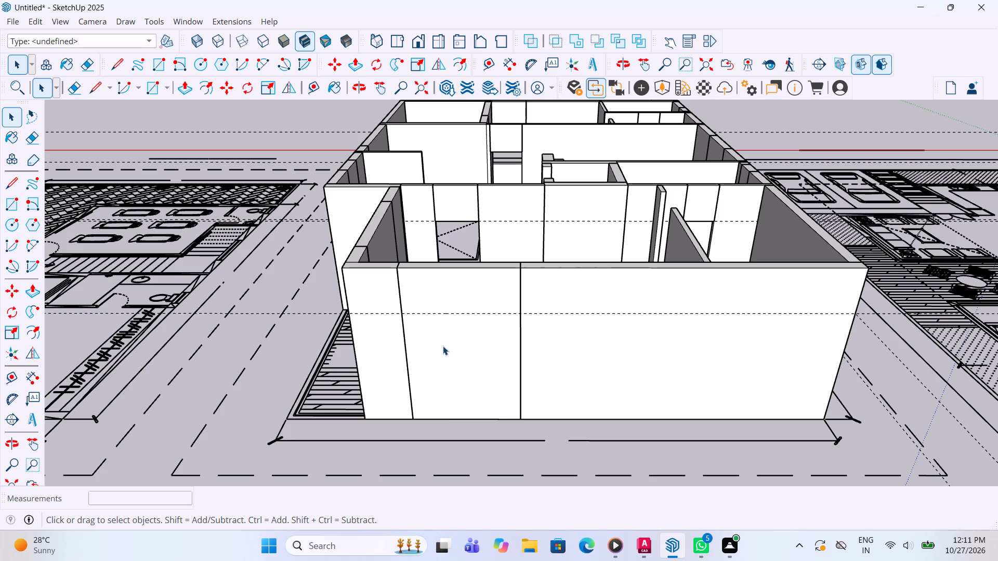
click(443, 346)
drag(8, 207, 9, 212)
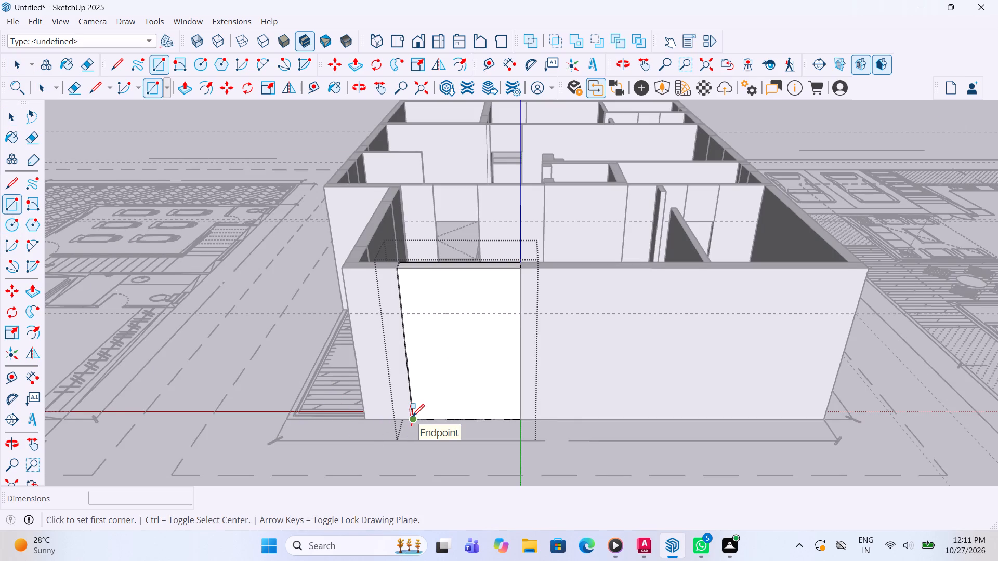
scroll(412, 418, up, 3)
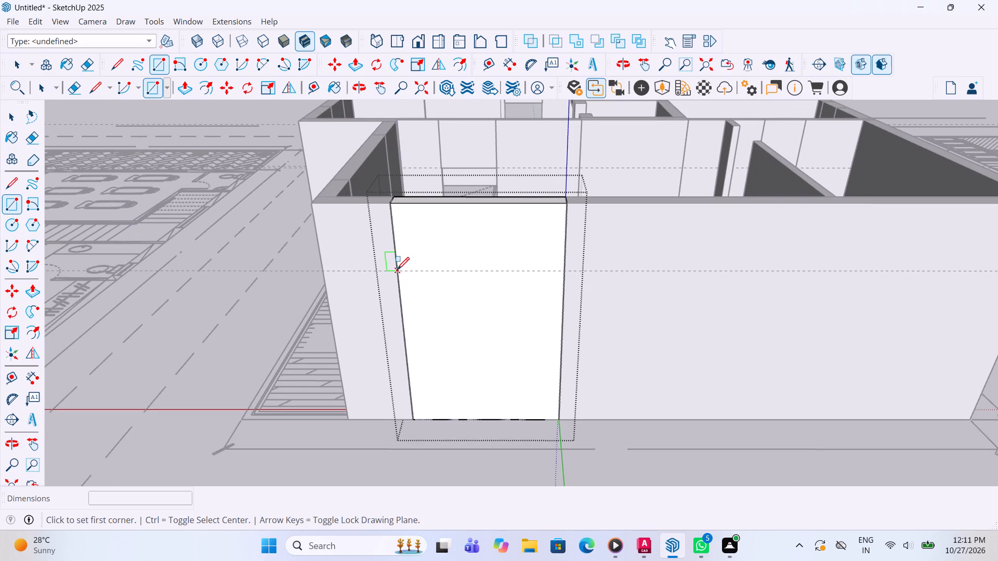
click(397, 271)
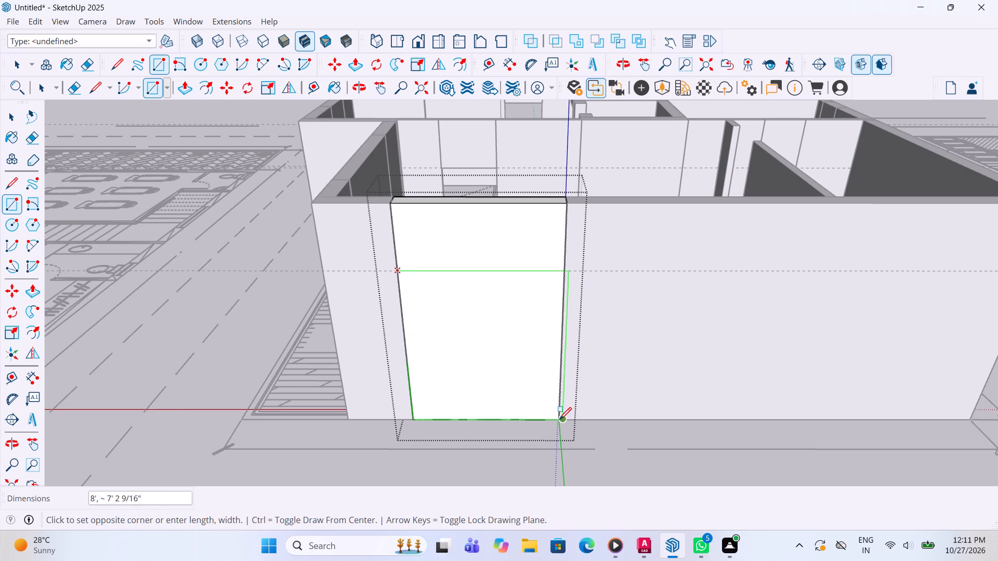
click(559, 421)
Push the rectangle about 9 1/8" through the end wall's middle panel to cut the opening, and leave the panel group.
key(p)
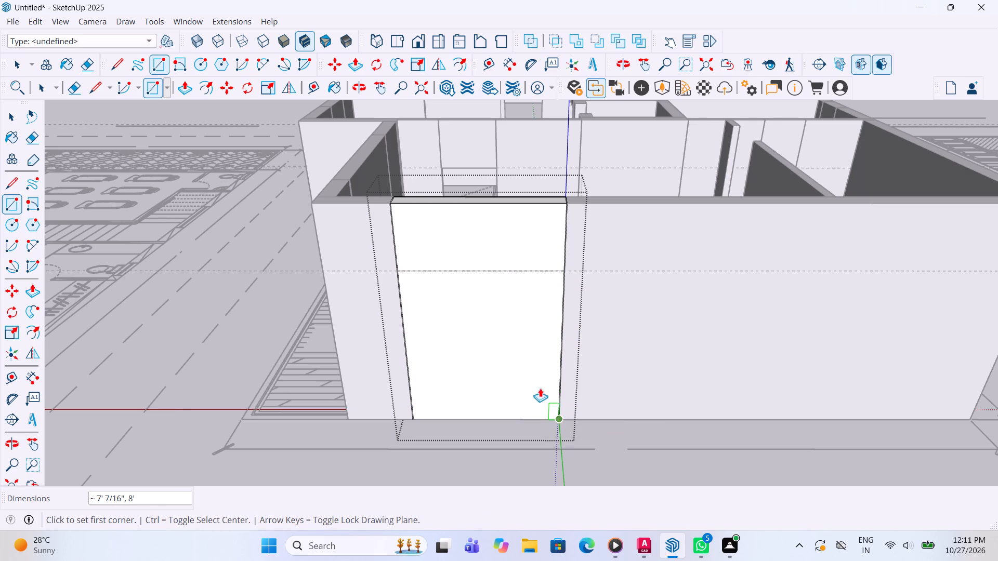
key(p)
click(494, 367)
click(519, 324)
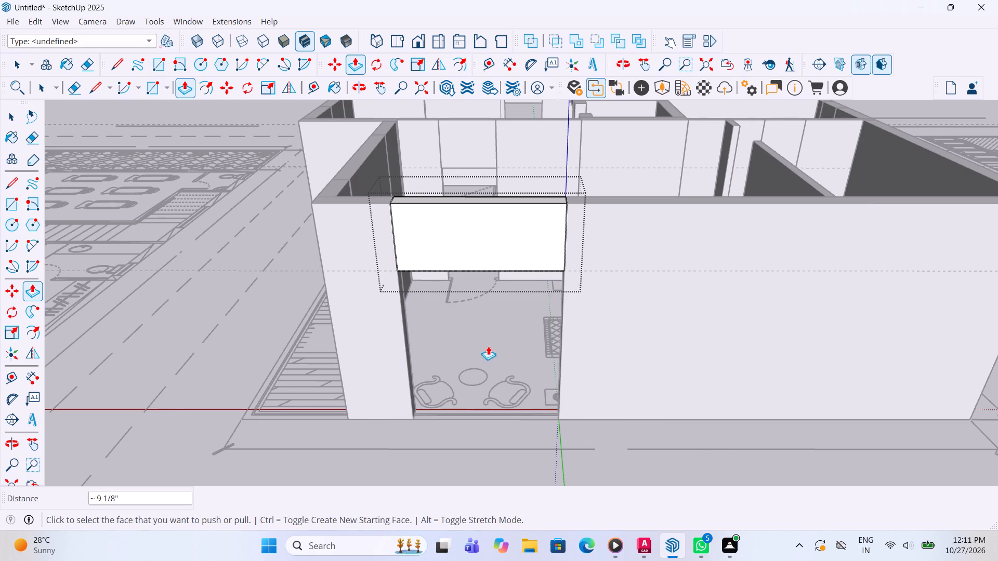
key(space)
click(466, 451)
Examine the house from the end wall around to the recessed long-side wall facing the striped deck.
scroll(462, 424, down, 5)
middle_drag(510, 356, 574, 420)
scroll(580, 378, down, 2)
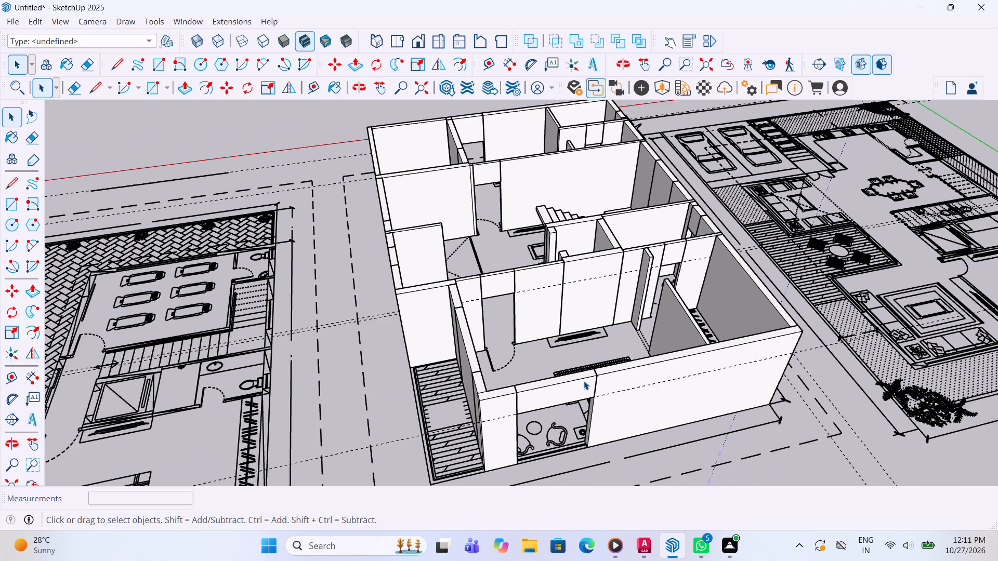
scroll(584, 381, down, 1)
scroll(623, 349, down, 2)
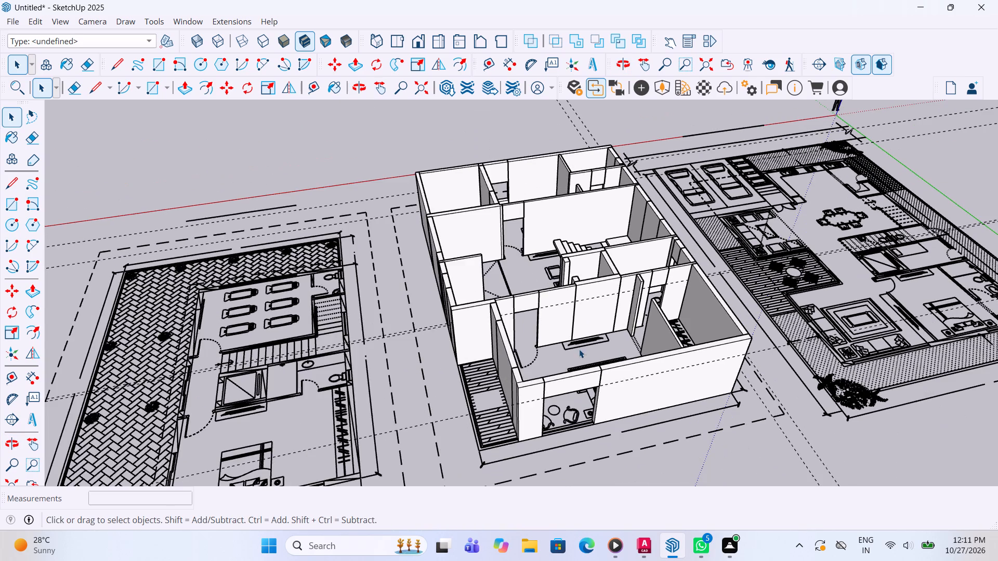
middle_drag(582, 349, 789, 355)
middle_drag(224, 358, 295, 364)
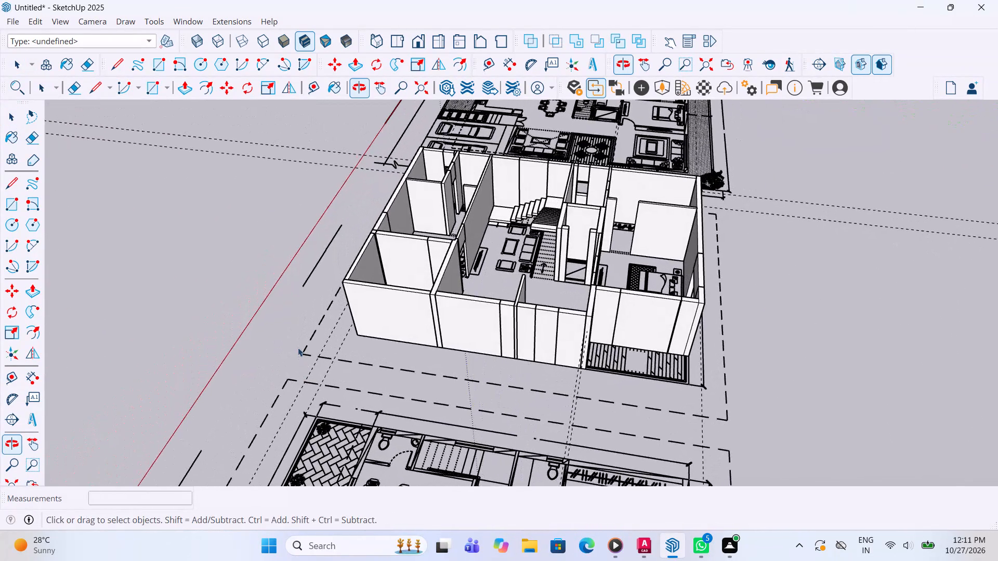
scroll(298, 353, down, 4)
middle_drag(282, 359, 378, 336)
scroll(482, 292, up, 3)
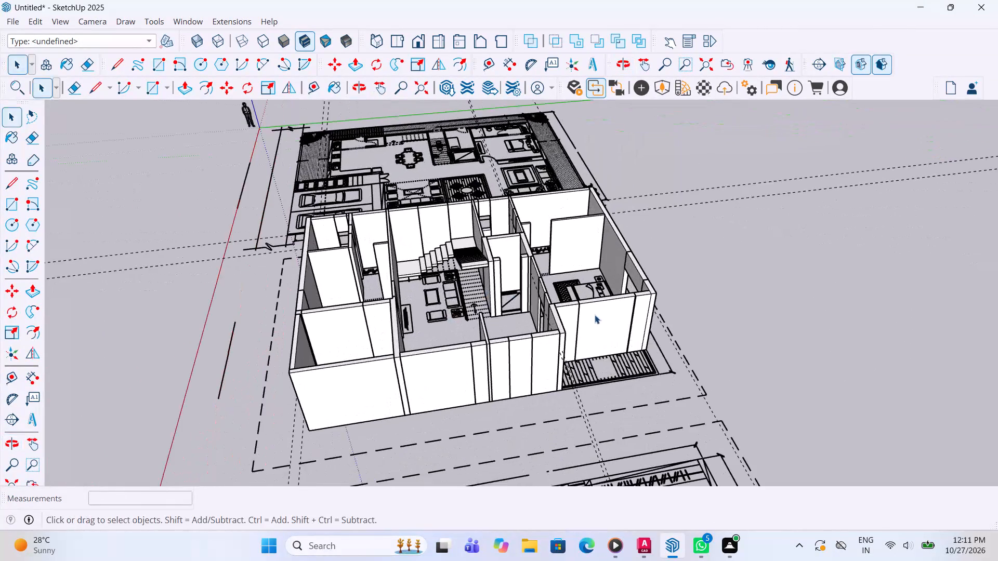
scroll(603, 326, up, 4)
middle_drag(664, 365, 652, 355)
scroll(664, 365, up, 4)
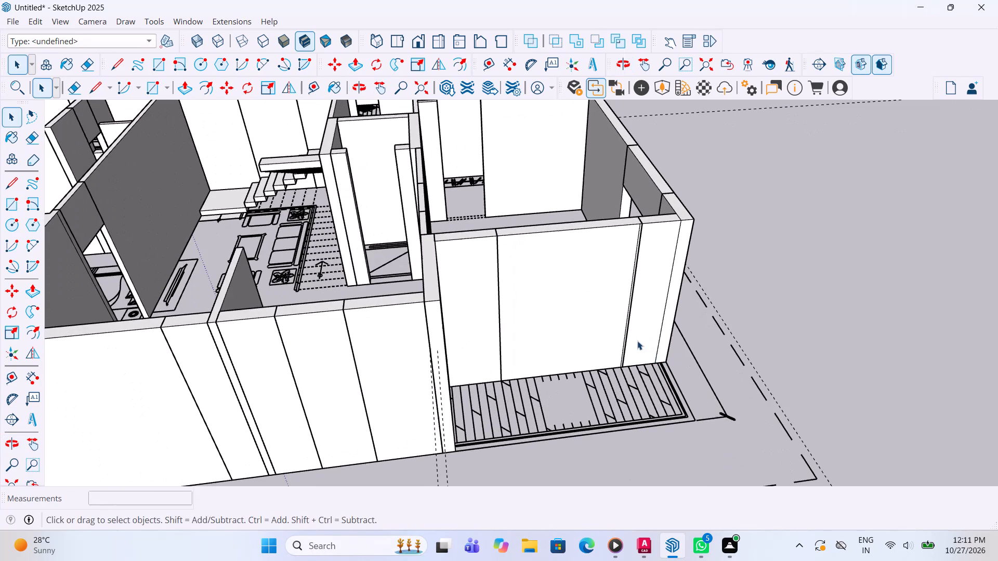
Measure the base width of the middle panel in the deck-facing wall with the Dimension tool.
click(33, 373)
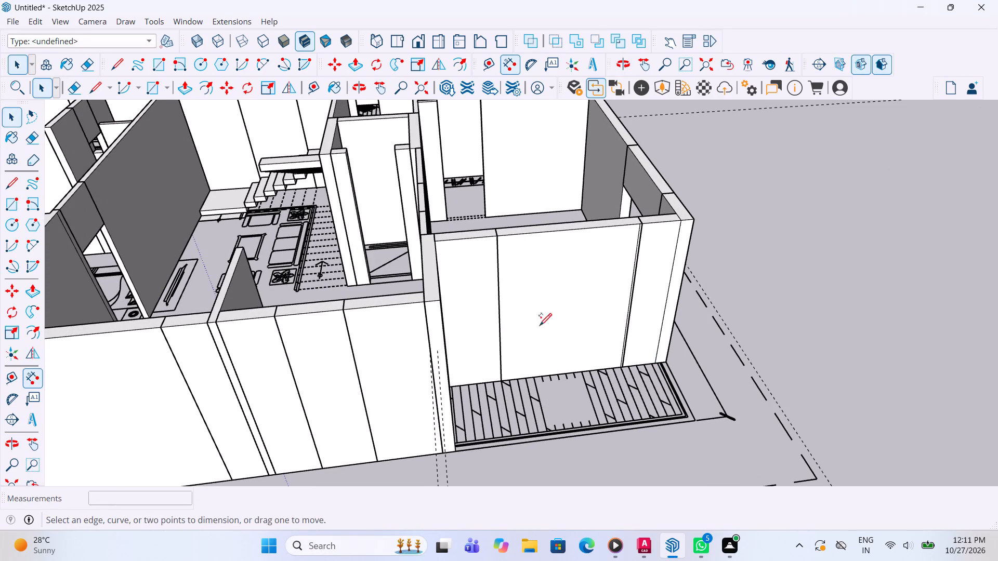
click(502, 383)
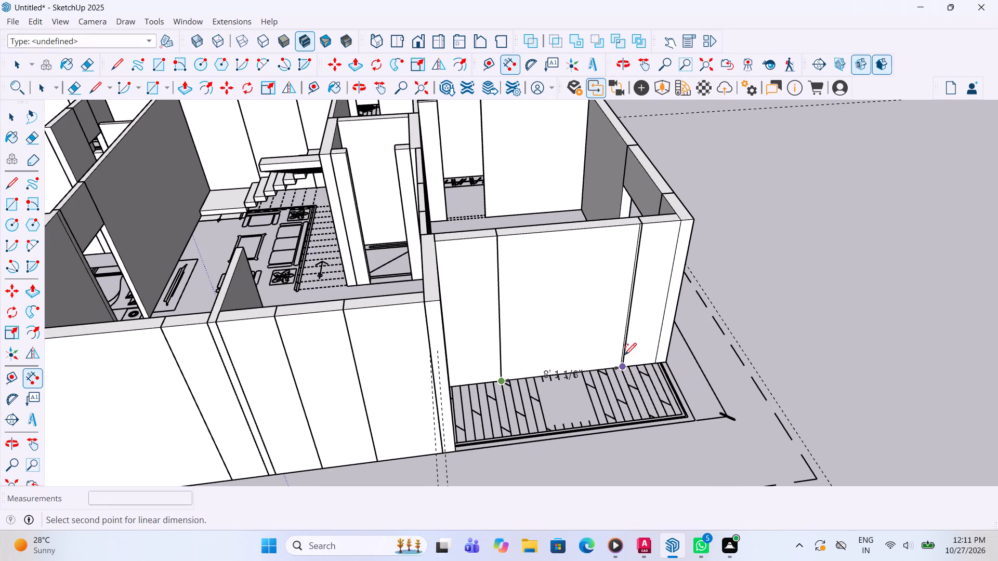
middle_drag(640, 194, 624, 199)
scroll(621, 258, up, 3)
key(space)
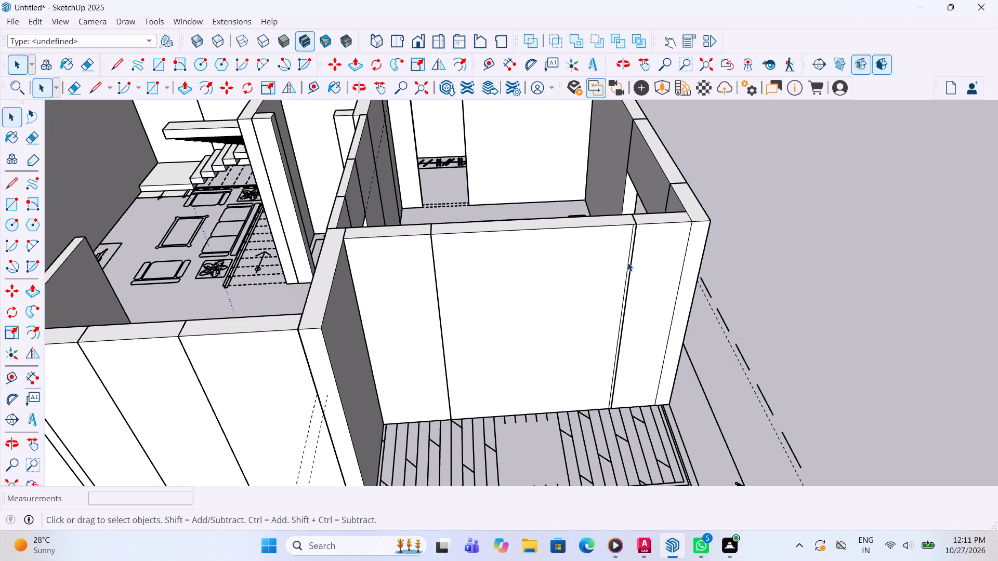
Delete the extra vertical edge beside the outer end of the deck-facing wall's middle panel.
click(627, 260)
double_click(627, 260)
click(628, 262)
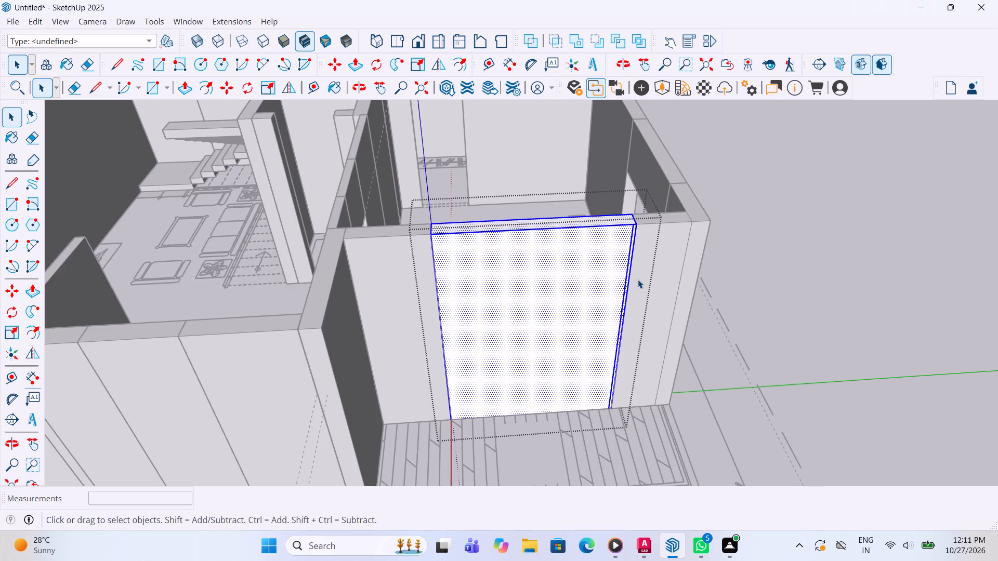
click(628, 262)
key(Delete)
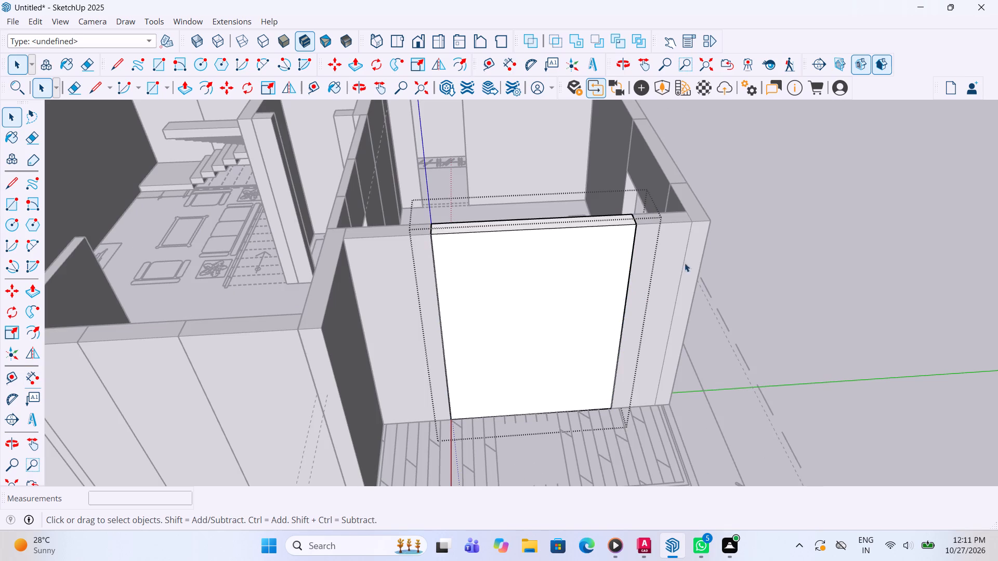
click(757, 211)
key(space)
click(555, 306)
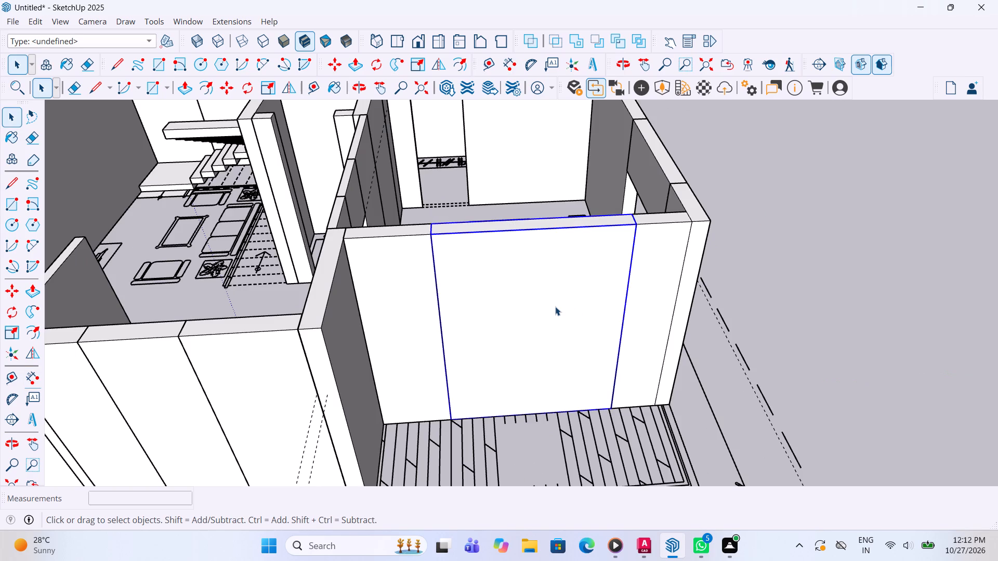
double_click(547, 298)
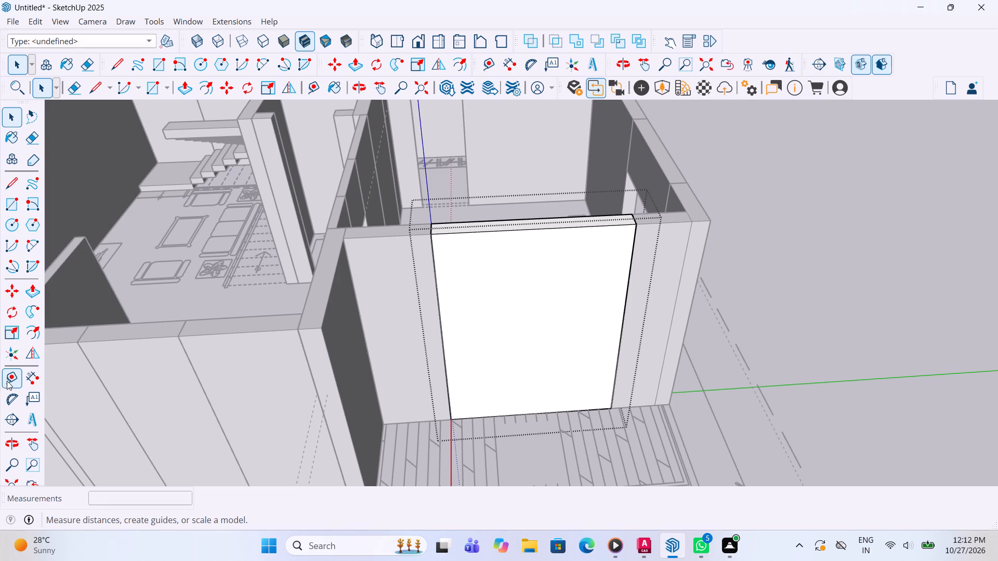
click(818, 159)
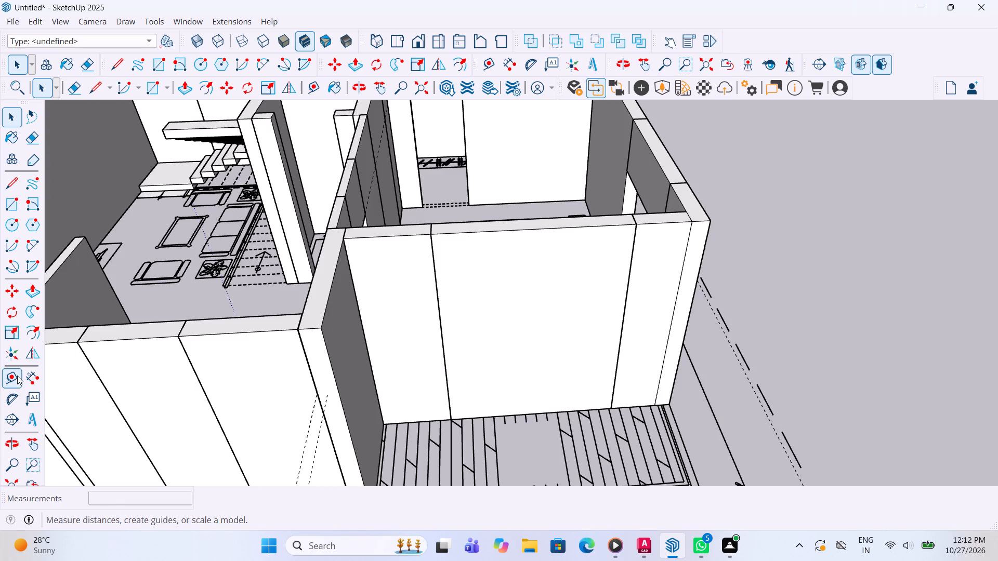
Place a horizontal guide 8' above the base edge of the deck-facing wall's middle panel with the Tape Measure tool.
click(17, 376)
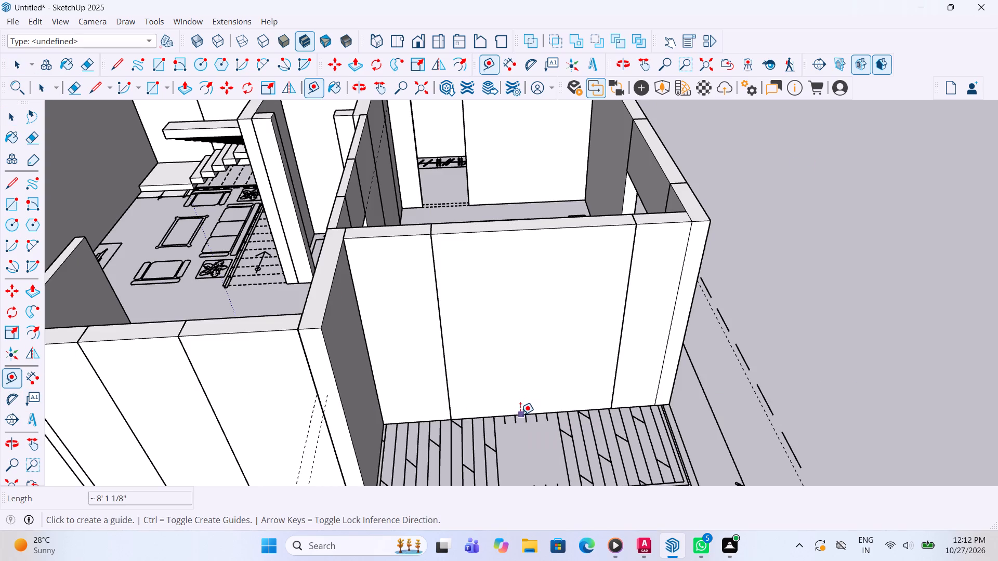
click(518, 415)
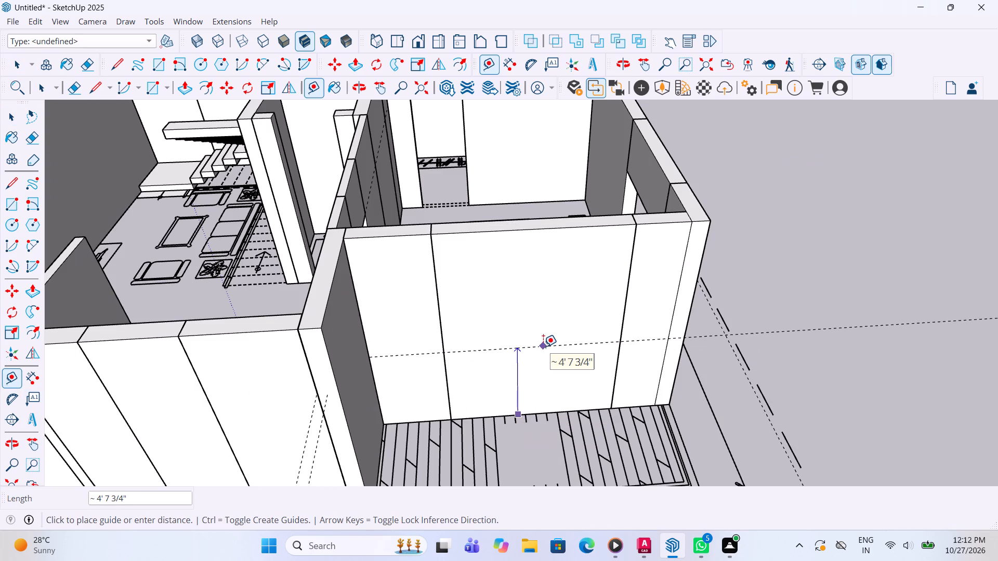
text(8')
key(Return)
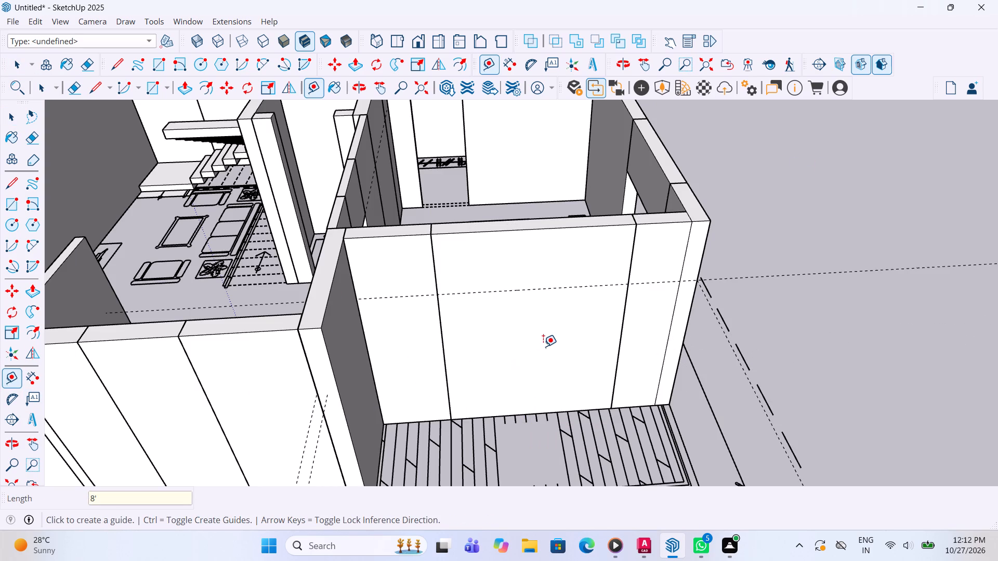
key(space)
Inside the deck-facing middle panel, draw a full-width rectangle 8' by about 8' 1 1/8" from the guide down to the base.
double_click(558, 345)
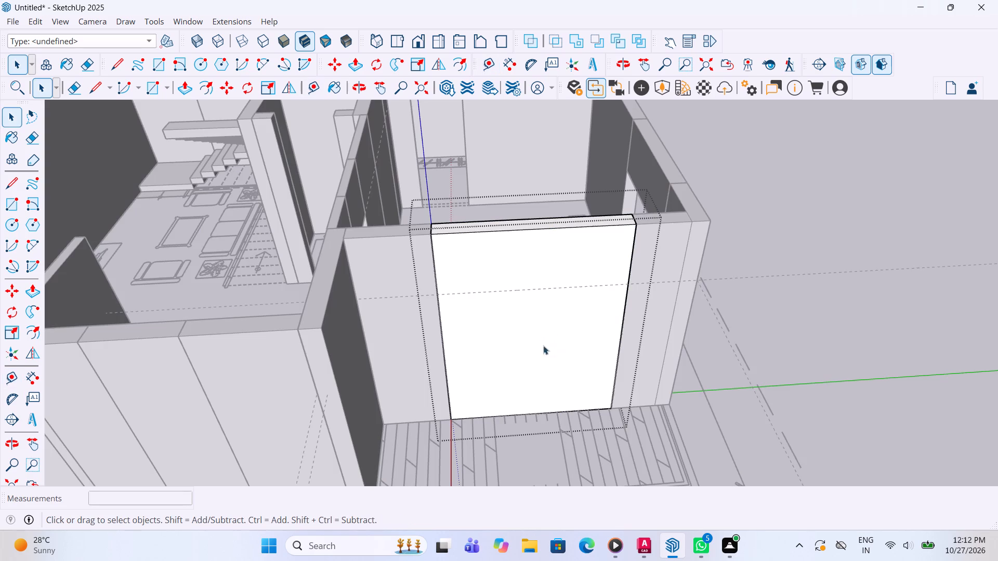
click(8, 197)
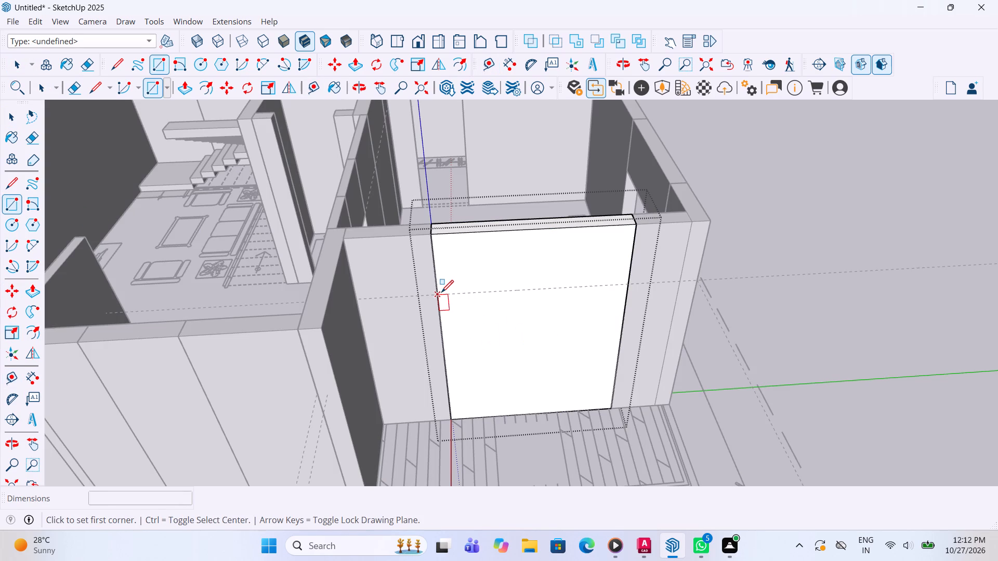
click(441, 293)
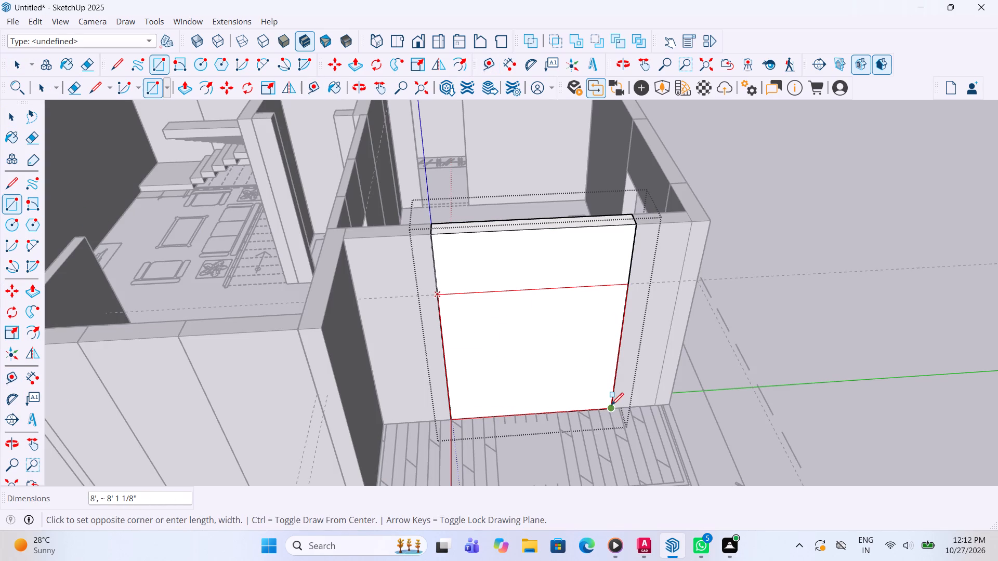
double_click(612, 406)
key(space)
Push the rectangle about 9 1/8" into the deck-facing panel, delete its remaining face to open the wall, and leave the group.
key(p)
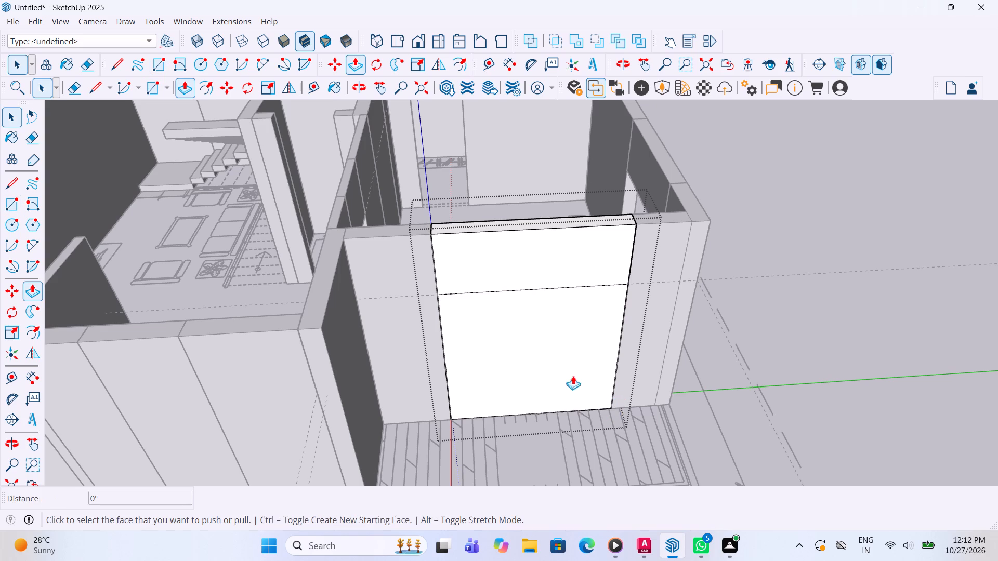
click(559, 368)
click(544, 318)
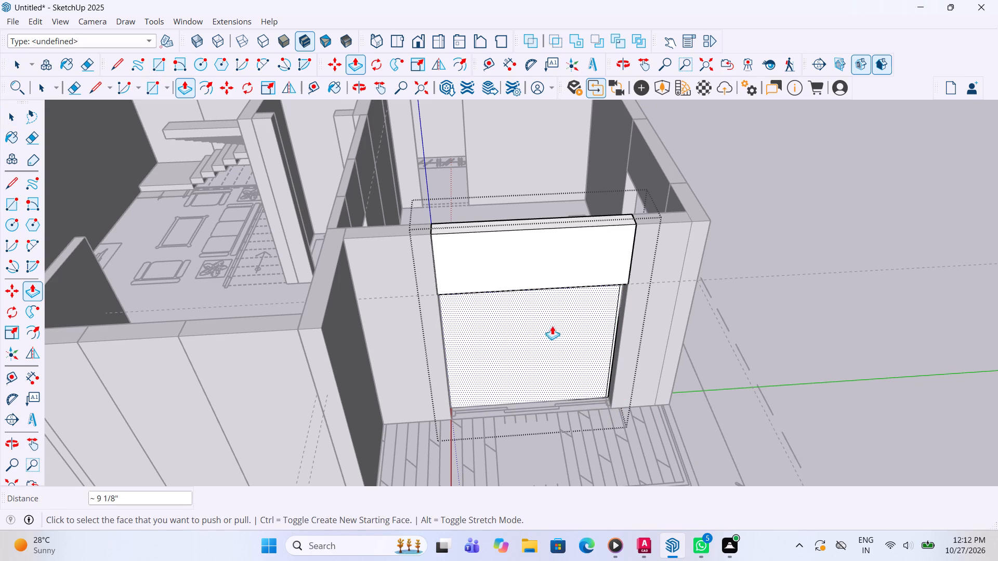
key(space)
click(544, 338)
key(Delete)
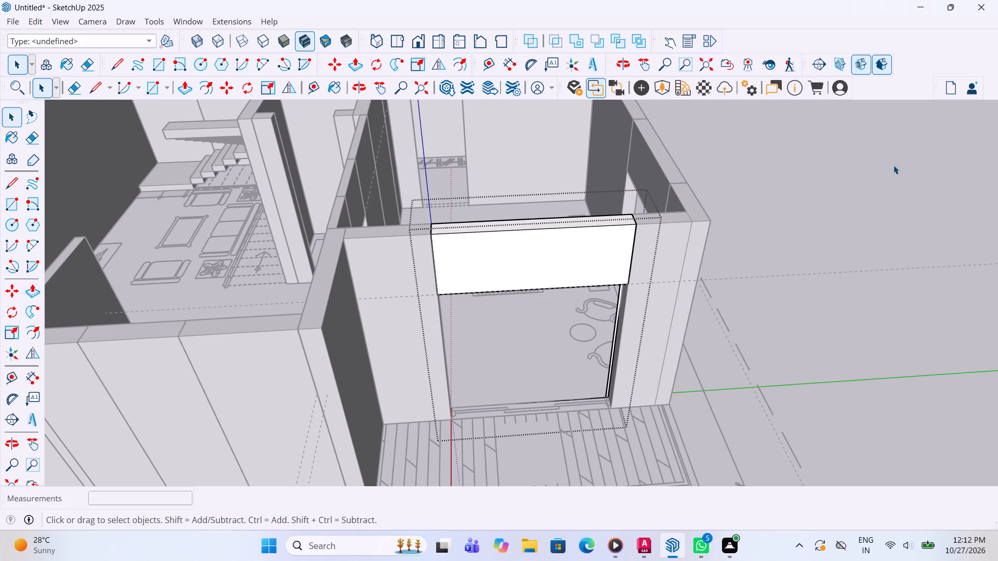
click(894, 165)
Examine the long side wall from the deck opening to the adjacent narrow wall panels.
scroll(504, 314, down, 3)
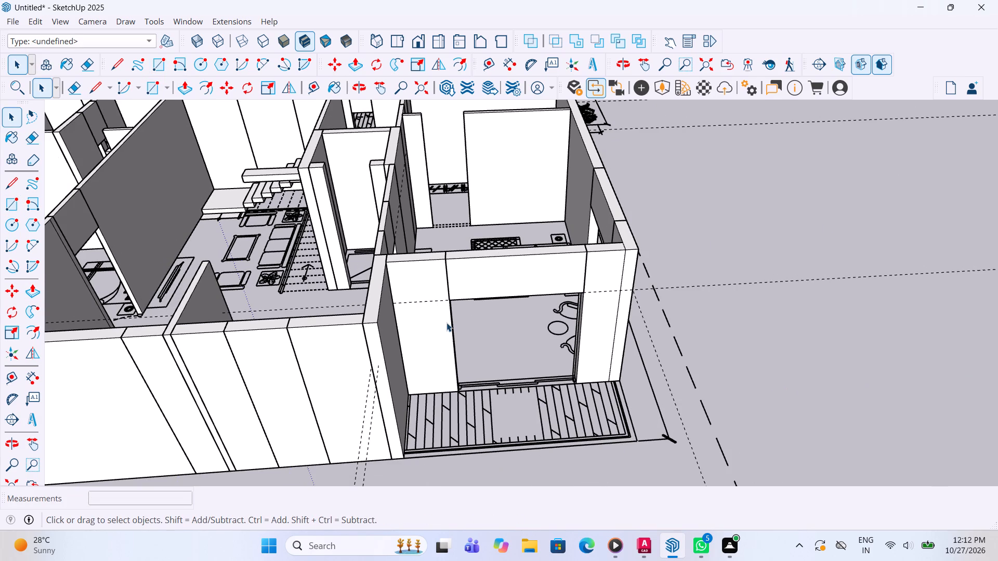
scroll(476, 307, down, 5)
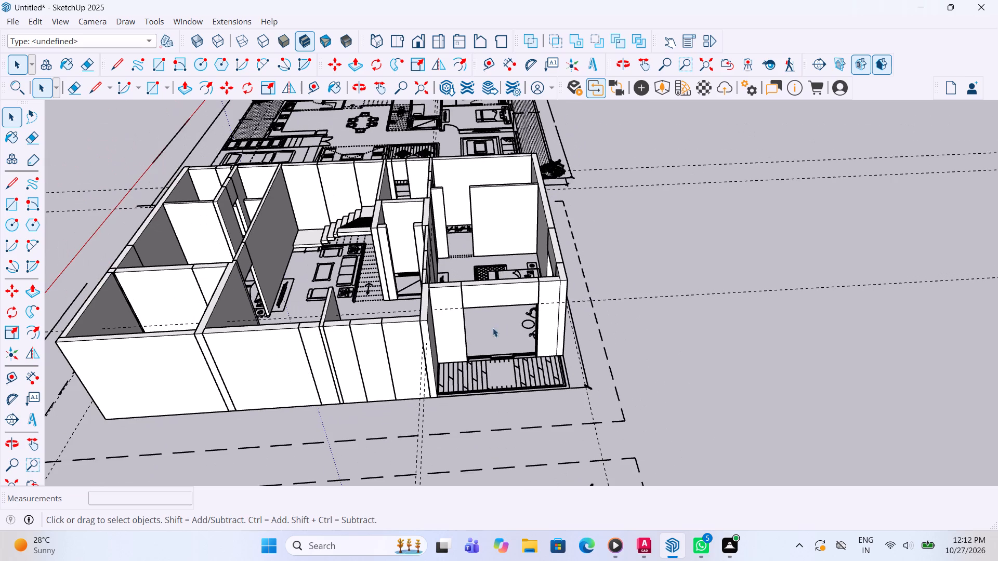
click(727, 171)
scroll(572, 312, down, 1)
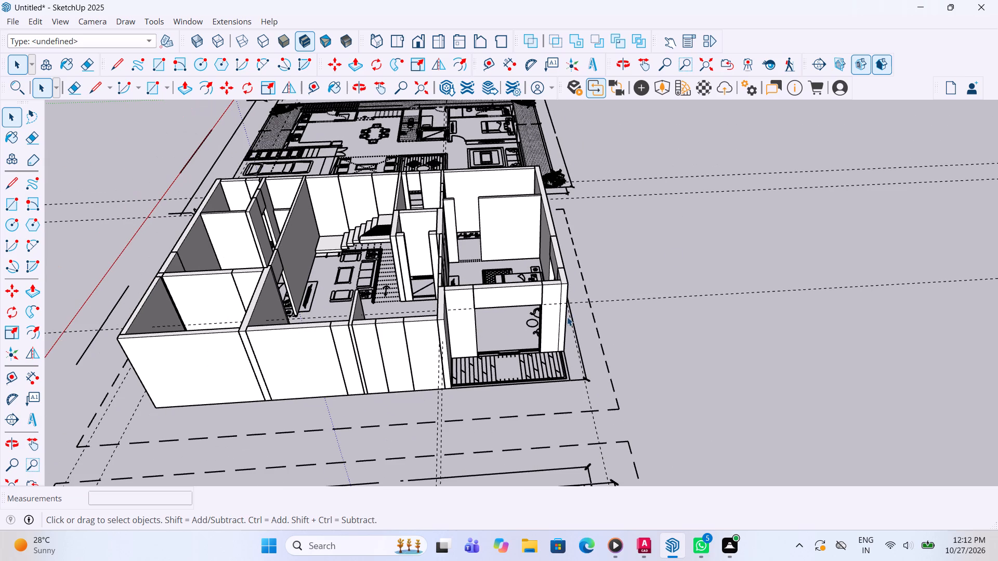
middle_drag(567, 322, 573, 326)
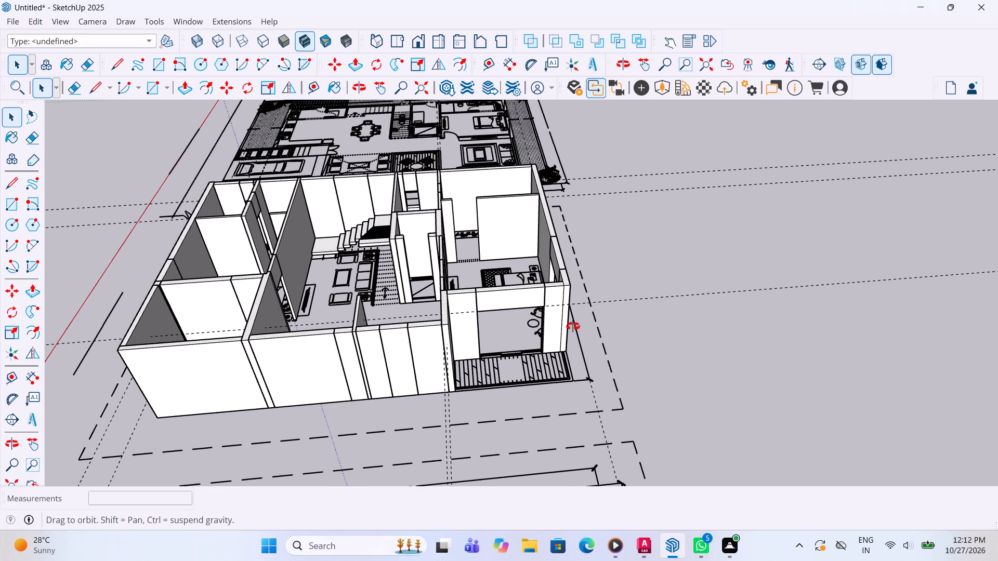
middle_drag(573, 326, 574, 327)
scroll(575, 315, down, 1)
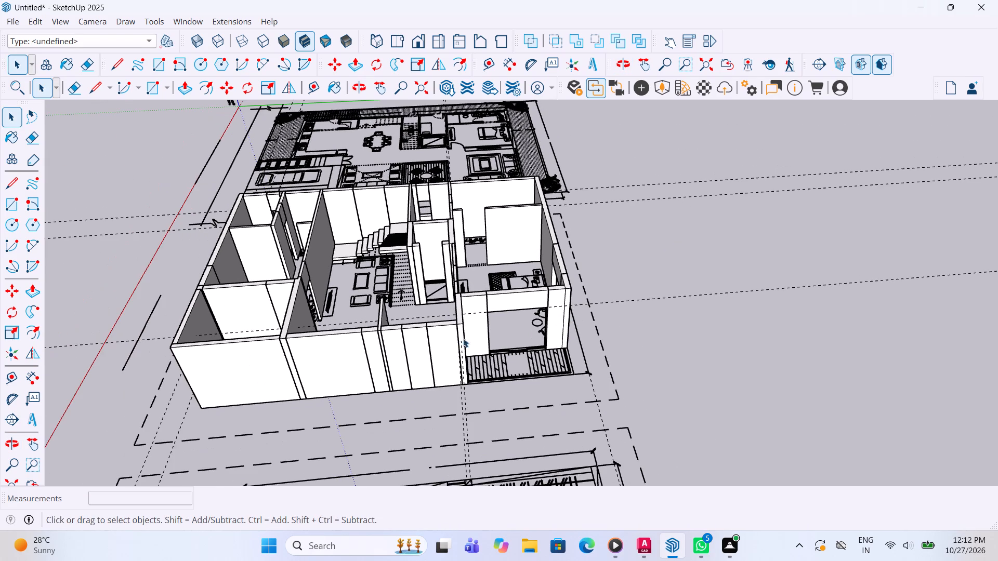
scroll(453, 336, up, 4)
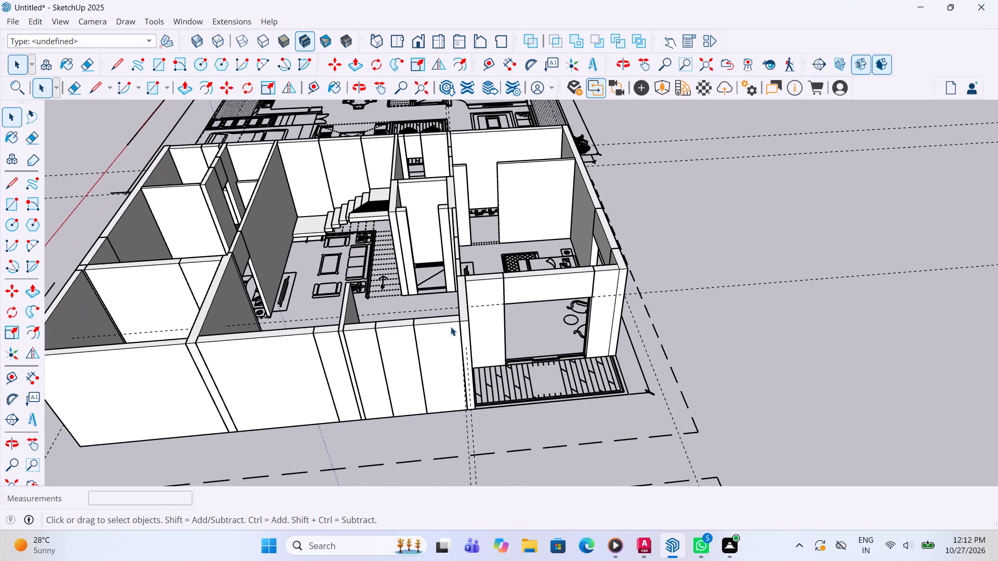
scroll(448, 366, up, 2)
scroll(388, 370, up, 1)
click(388, 370)
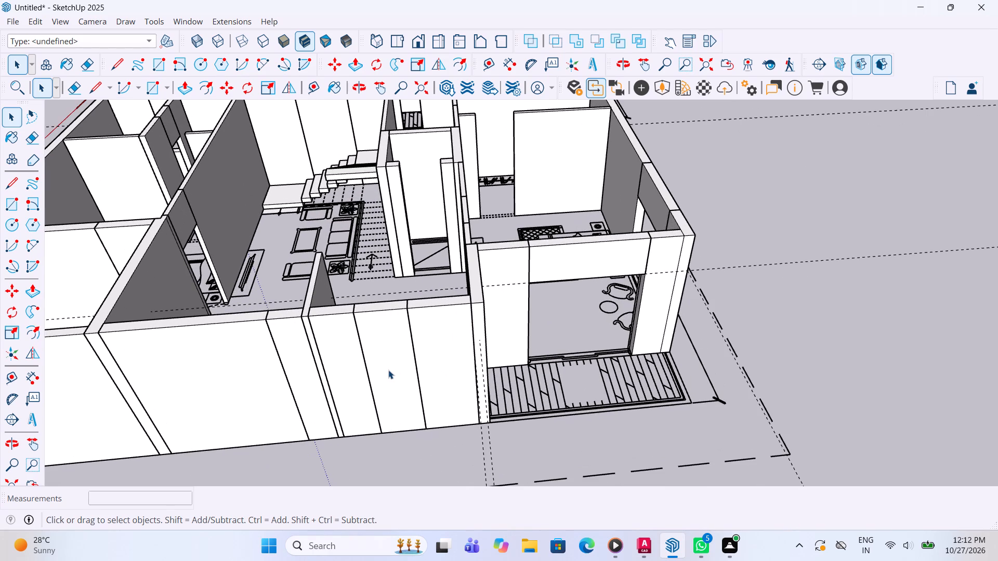
Measure the base width of the narrow panel in the long side wall near the deck corner with the Dimension tool.
key(Delete)
key(ctrl+z)
scroll(388, 385, up, 1)
click(34, 382)
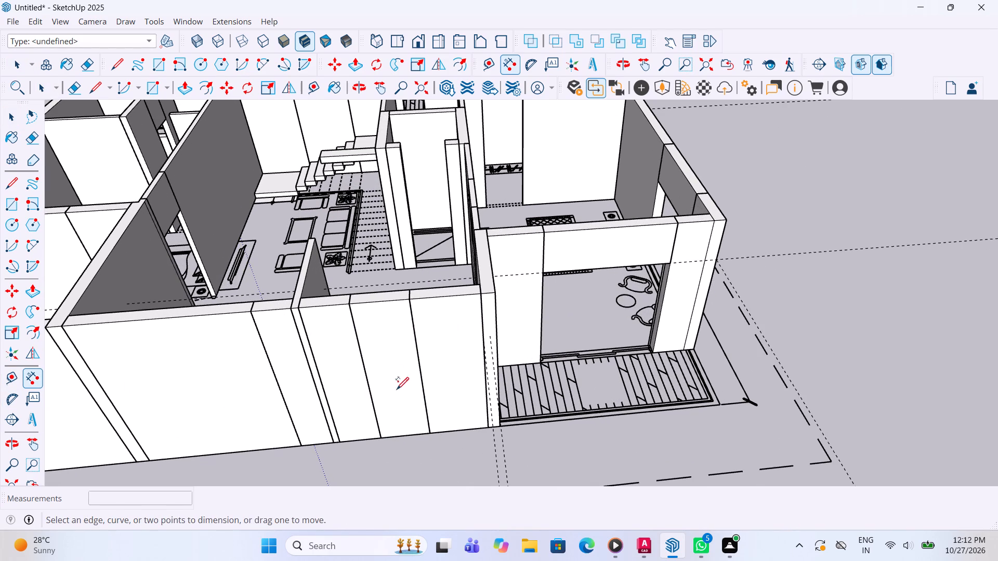
click(383, 435)
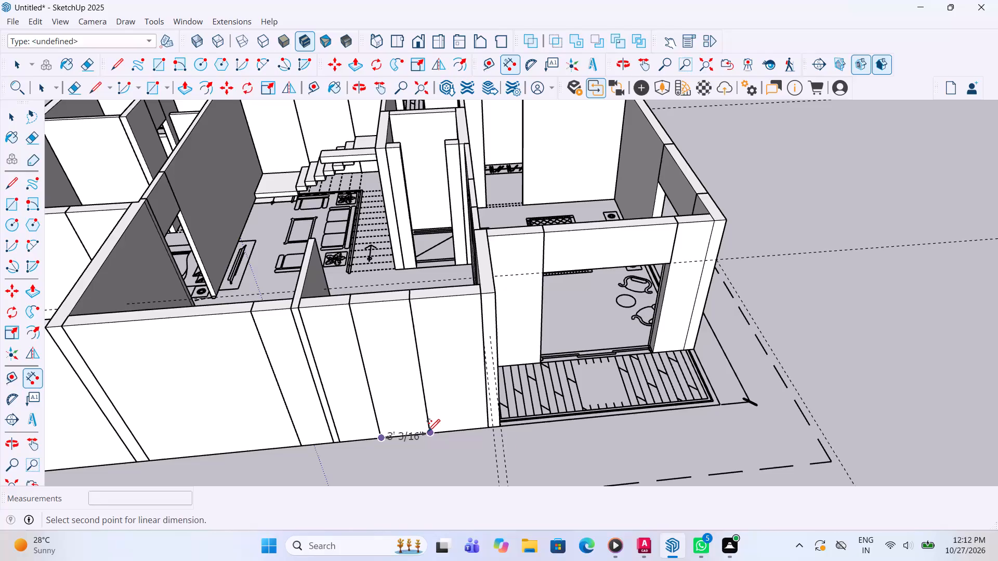
middle_drag(407, 307, 416, 479)
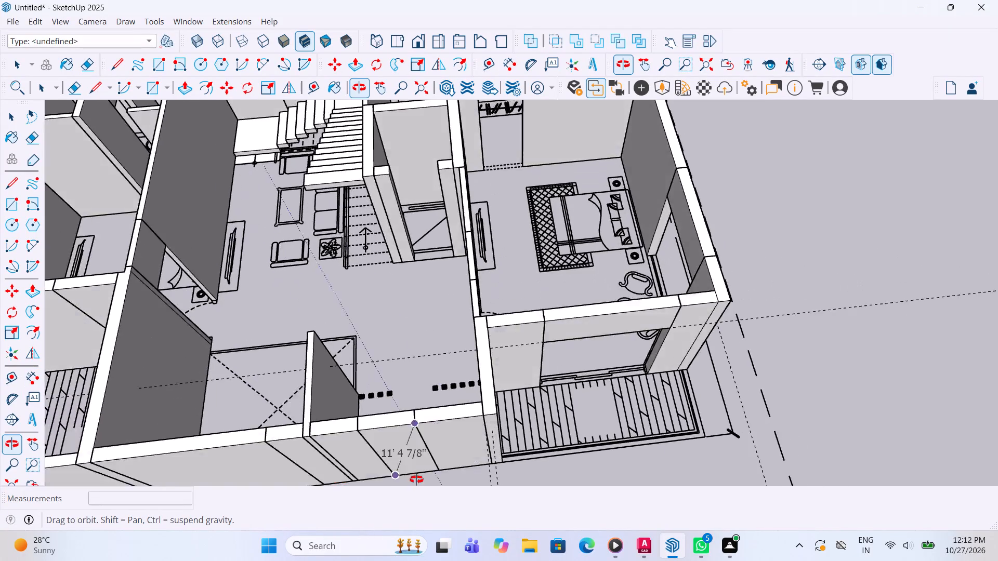
middle_drag(416, 479, 457, 363)
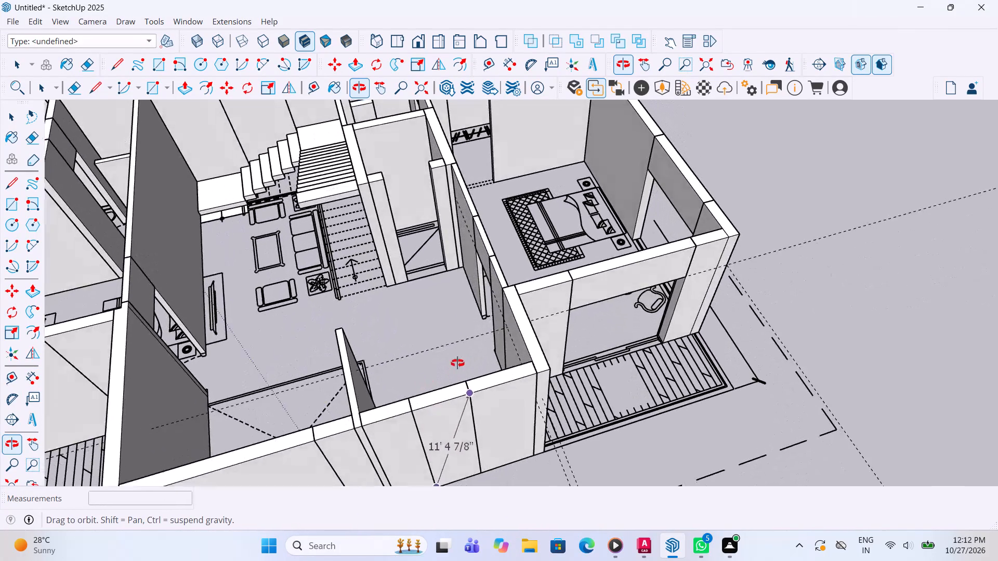
middle_drag(457, 363, 449, 332)
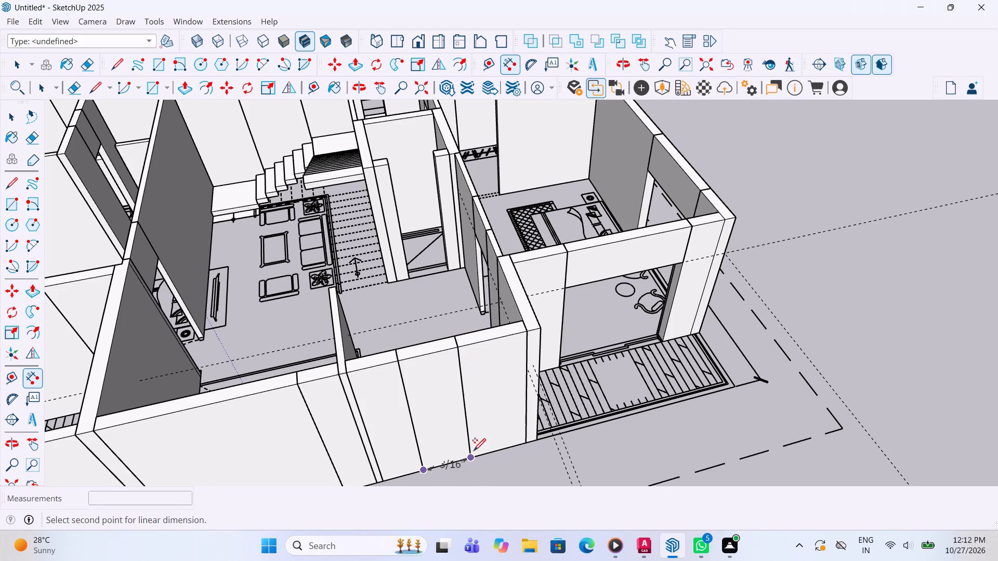
middle_drag(465, 449, 405, 357)
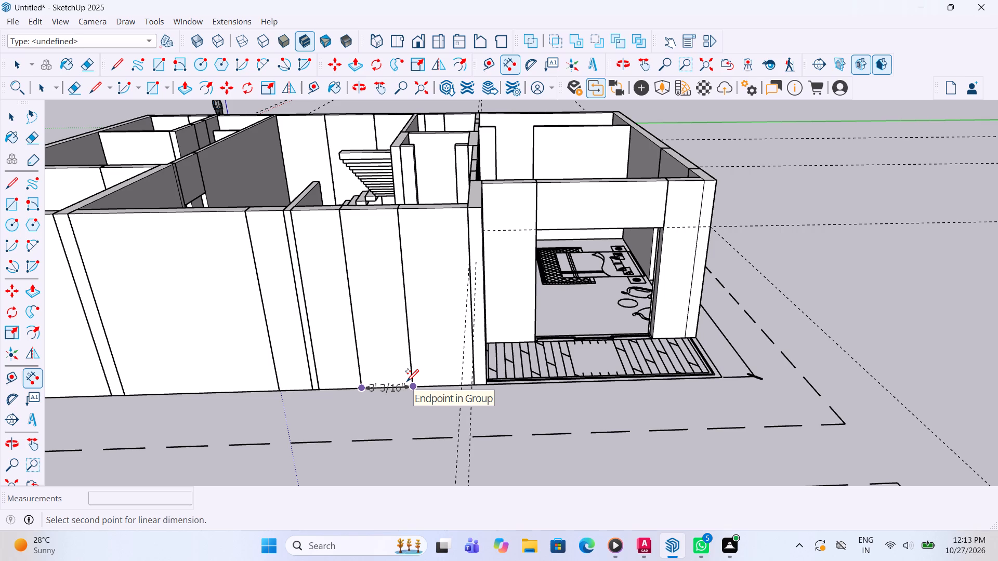
key(space)
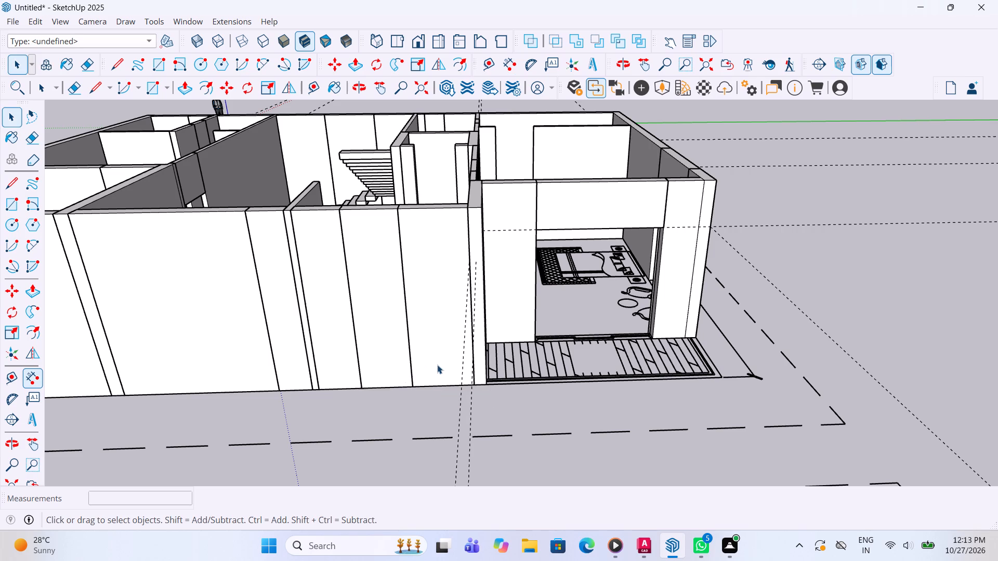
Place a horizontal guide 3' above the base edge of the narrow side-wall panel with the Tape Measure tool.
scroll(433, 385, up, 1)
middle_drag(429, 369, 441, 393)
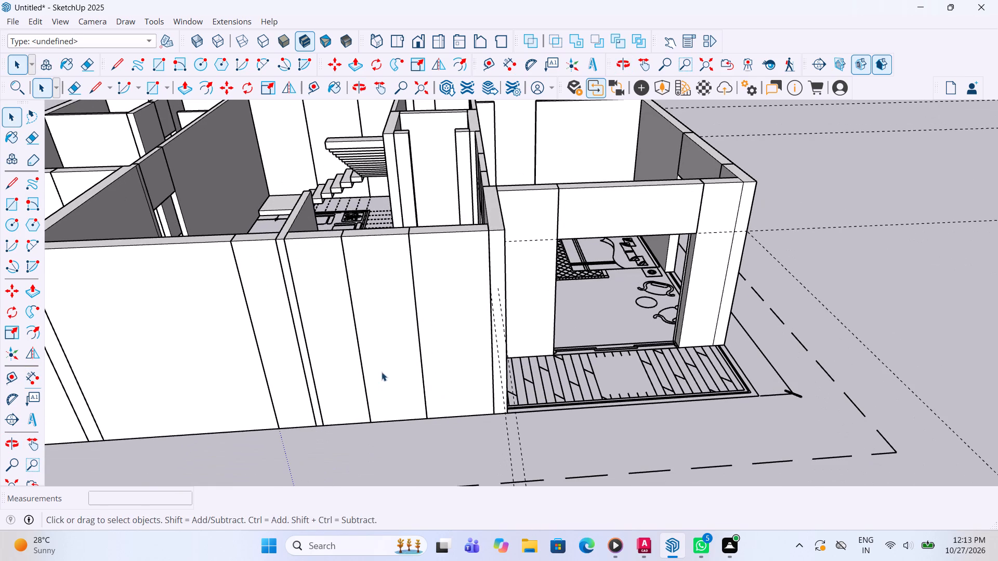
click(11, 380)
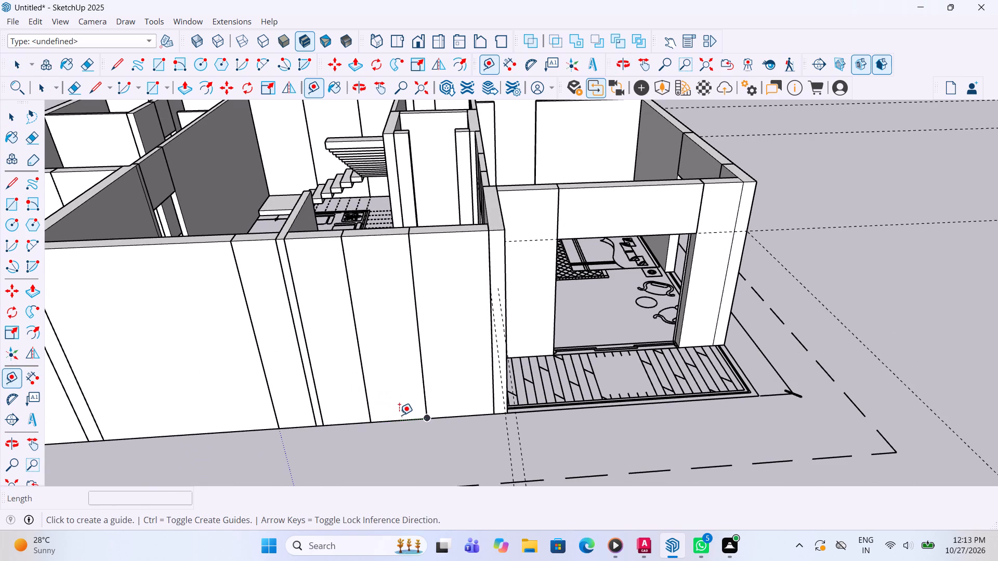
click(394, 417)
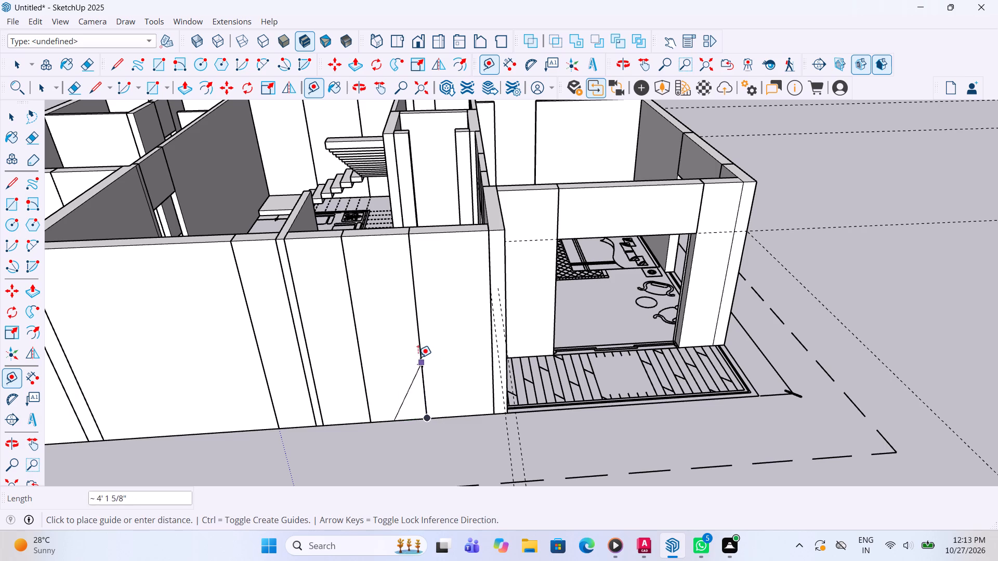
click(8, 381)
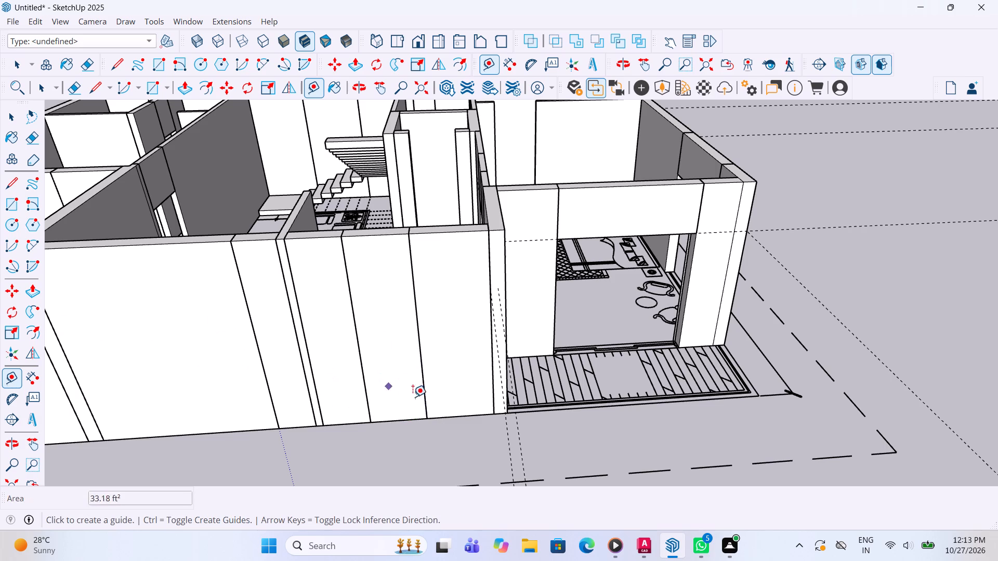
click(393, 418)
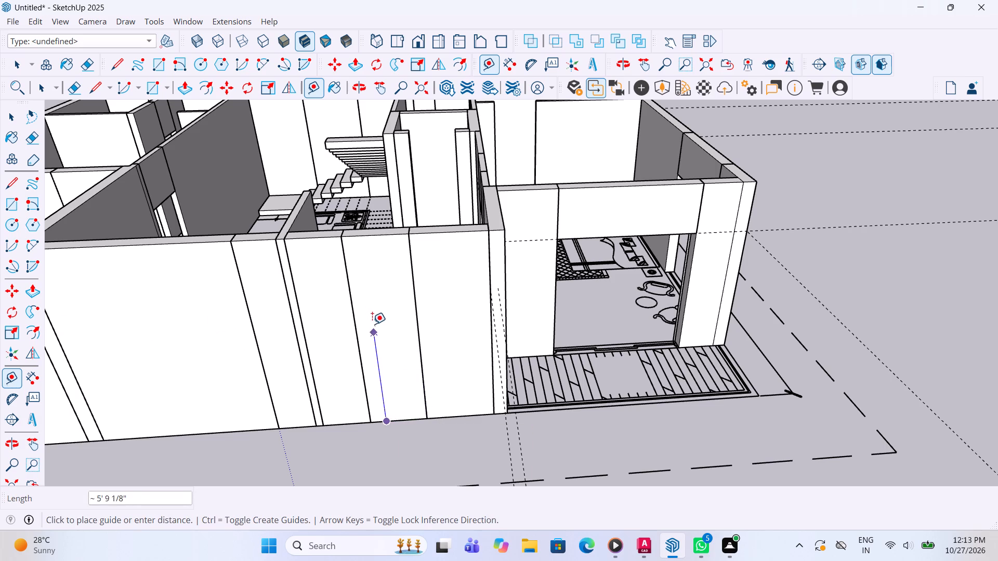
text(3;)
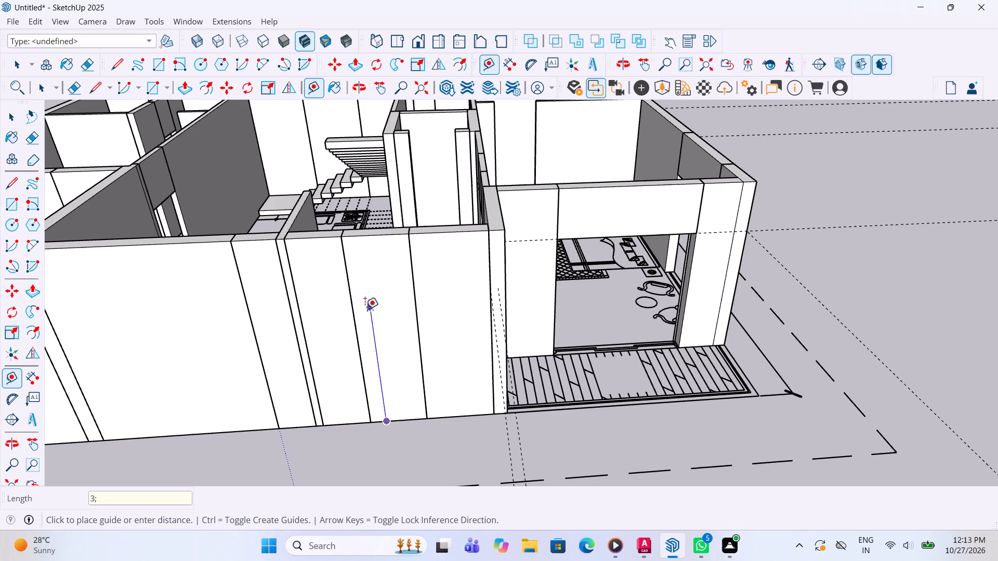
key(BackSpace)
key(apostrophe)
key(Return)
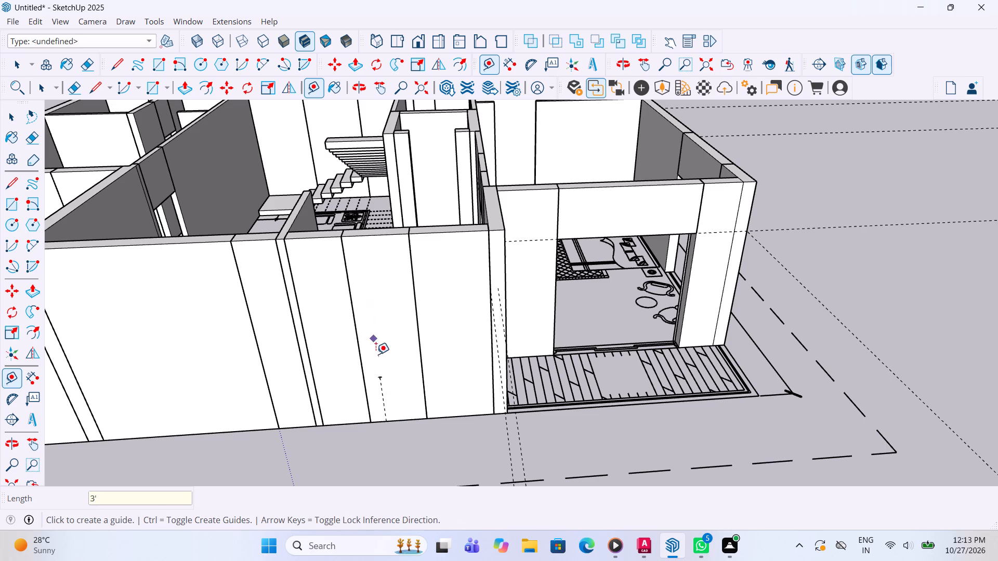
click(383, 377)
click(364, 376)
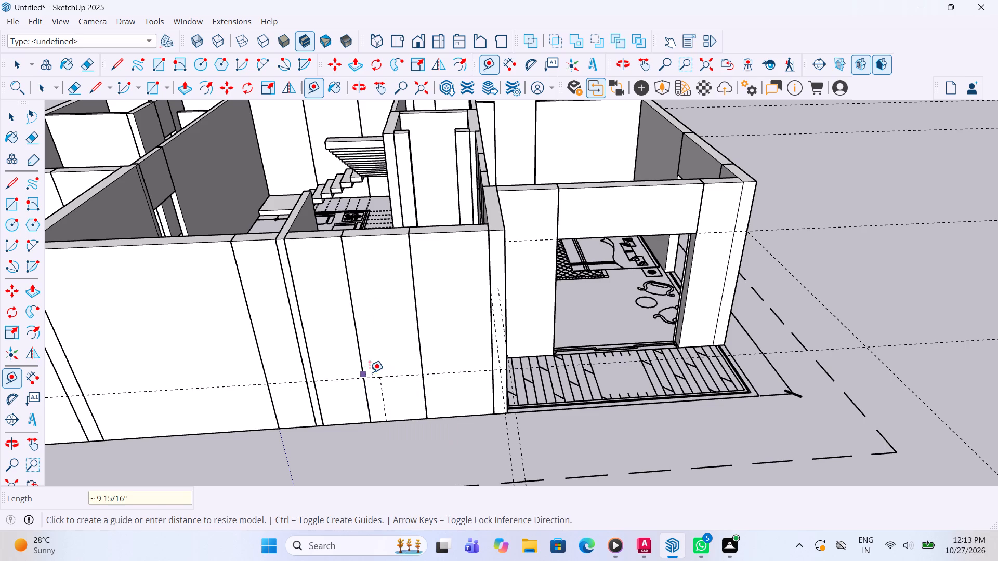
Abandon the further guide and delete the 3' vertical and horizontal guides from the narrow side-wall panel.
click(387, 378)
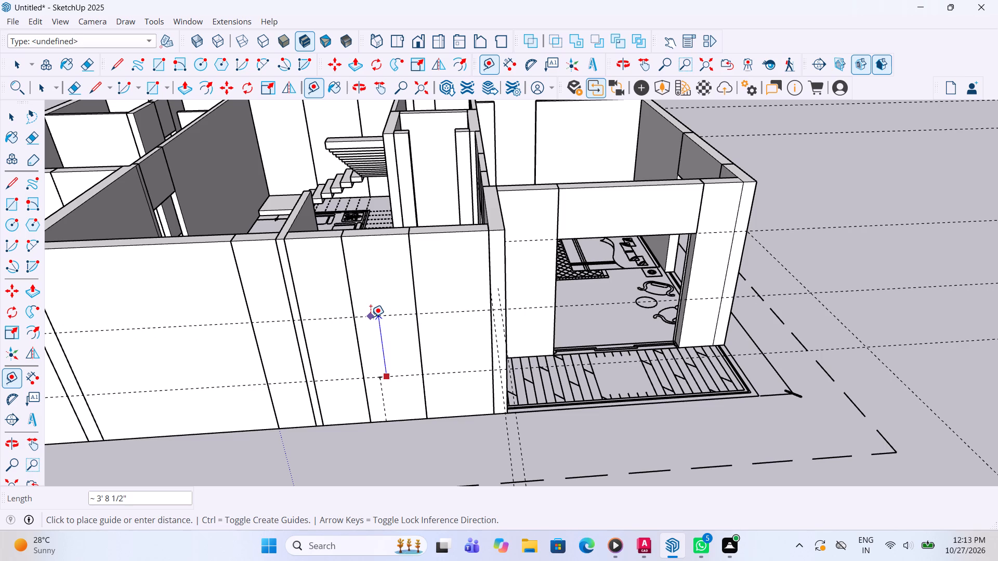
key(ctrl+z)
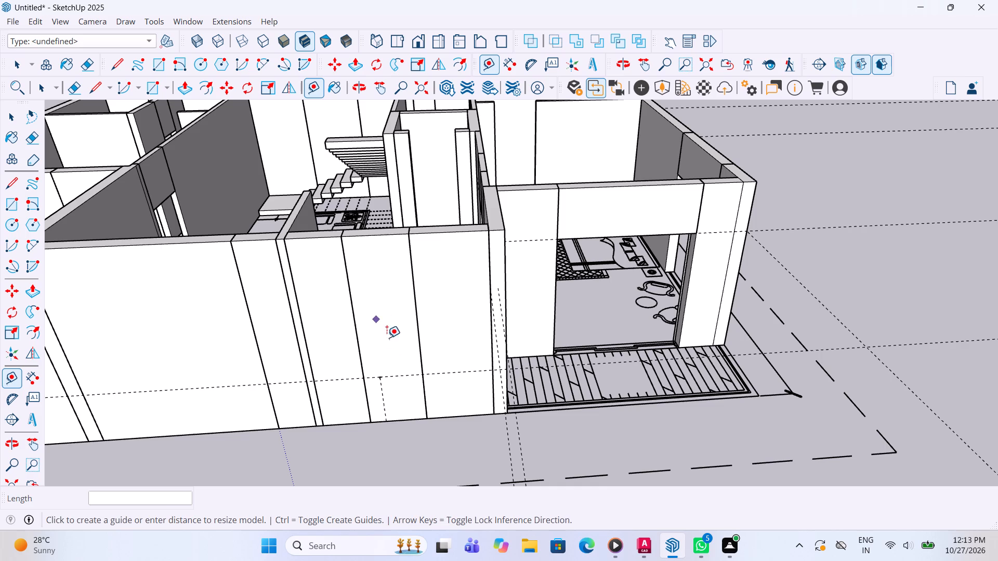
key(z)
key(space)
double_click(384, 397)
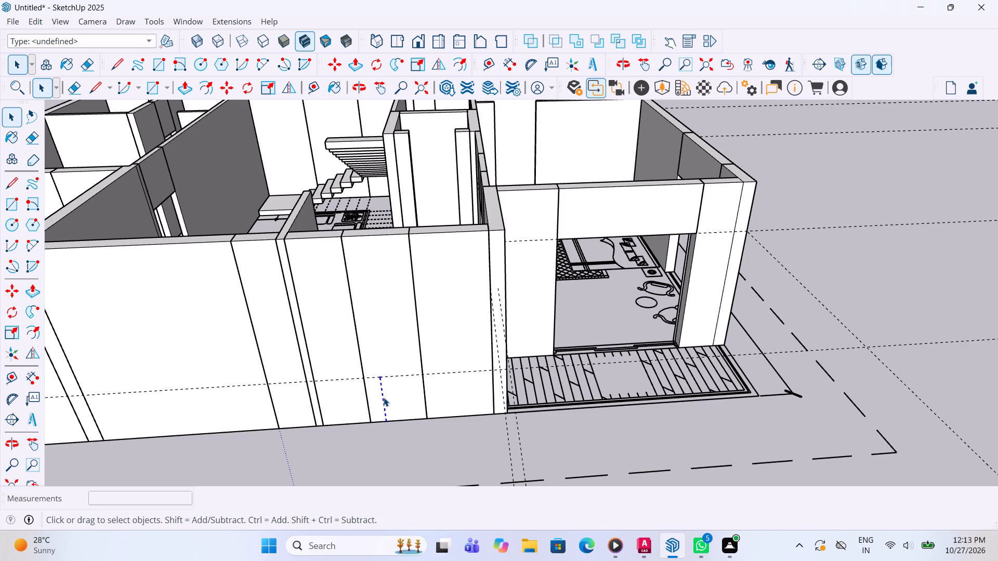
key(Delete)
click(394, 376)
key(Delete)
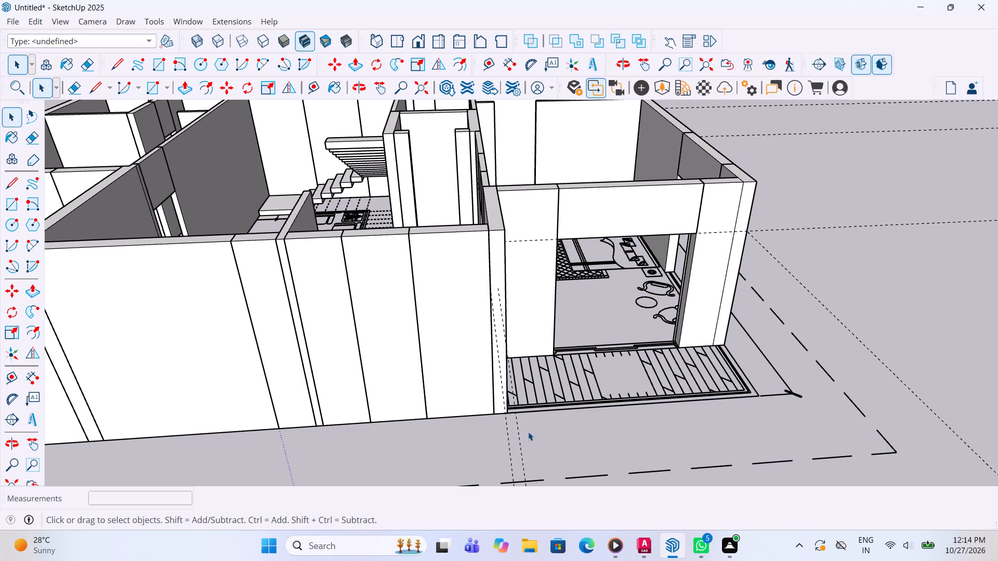
Place a horizontal guide 5' above the base edge of the narrow side-wall panel with the Tape Measure tool.
scroll(417, 400, up, 1)
scroll(403, 376, down, 1)
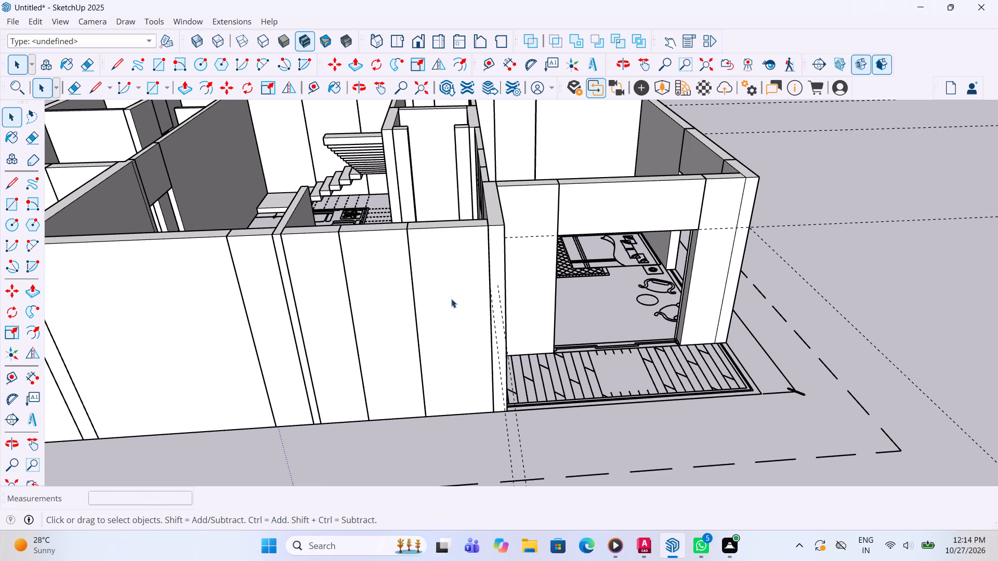
middle_drag(459, 291, 448, 291)
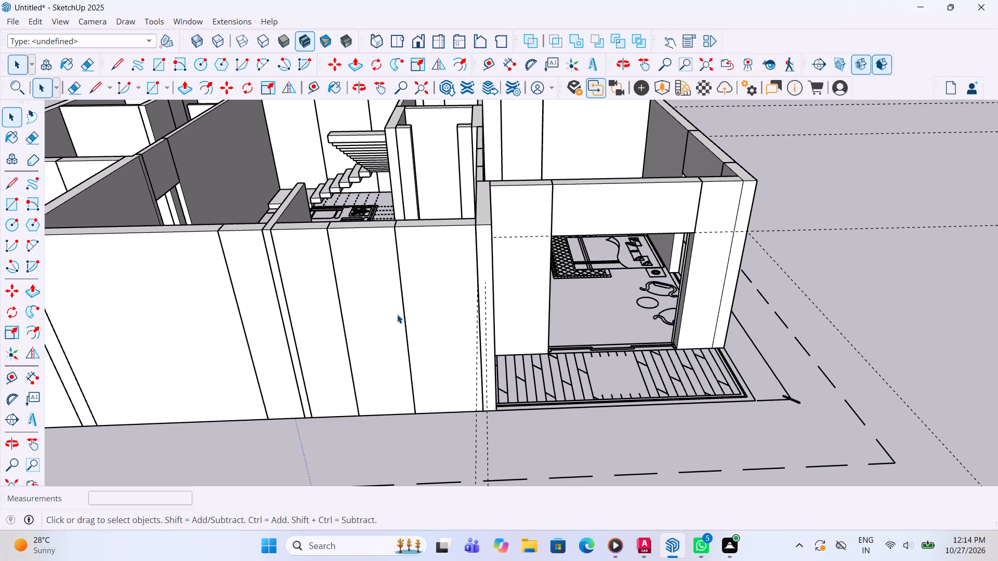
scroll(395, 301, down, 3)
middle_drag(407, 283, 409, 292)
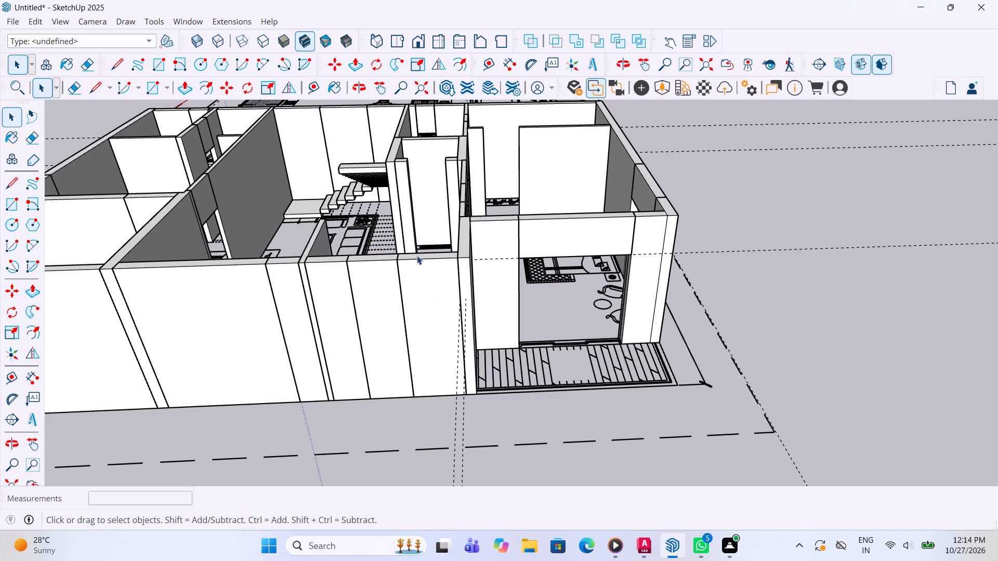
scroll(382, 293, down, 1)
scroll(393, 253, up, 2)
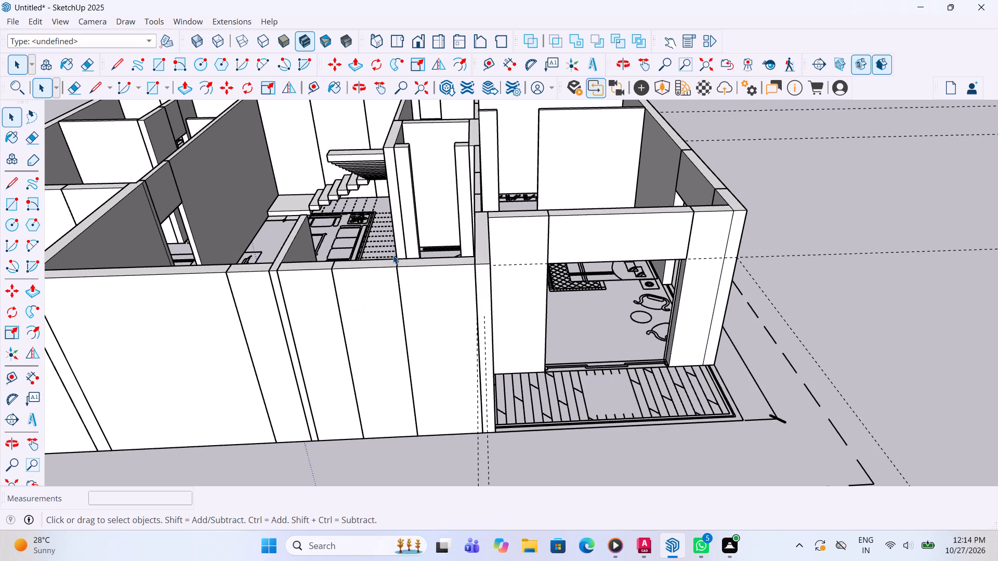
middle_drag(392, 303, 370, 288)
scroll(344, 338, up, 2)
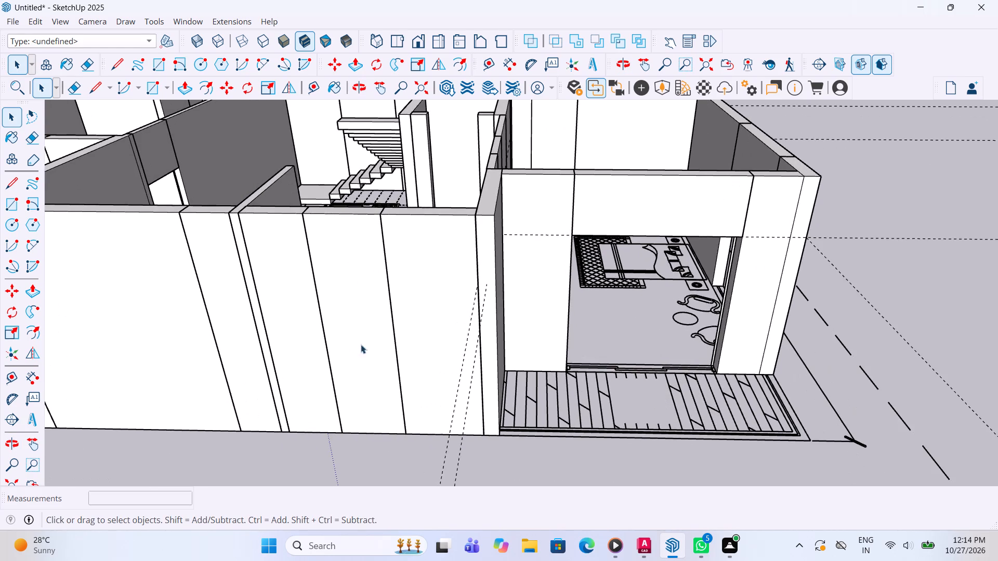
scroll(405, 361, down, 4)
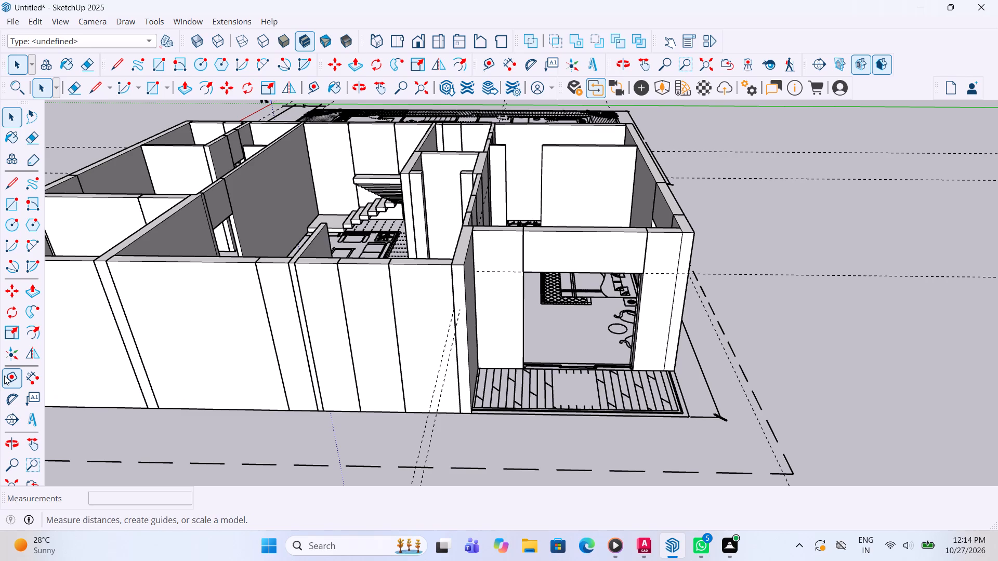
click(4, 376)
drag(383, 409, 384, 401)
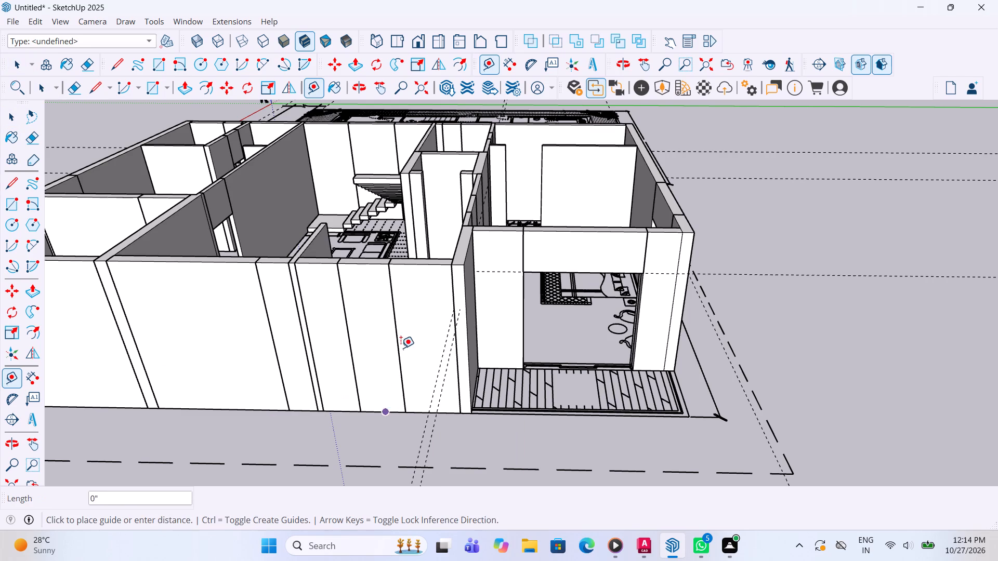
text(5')
key(Return)
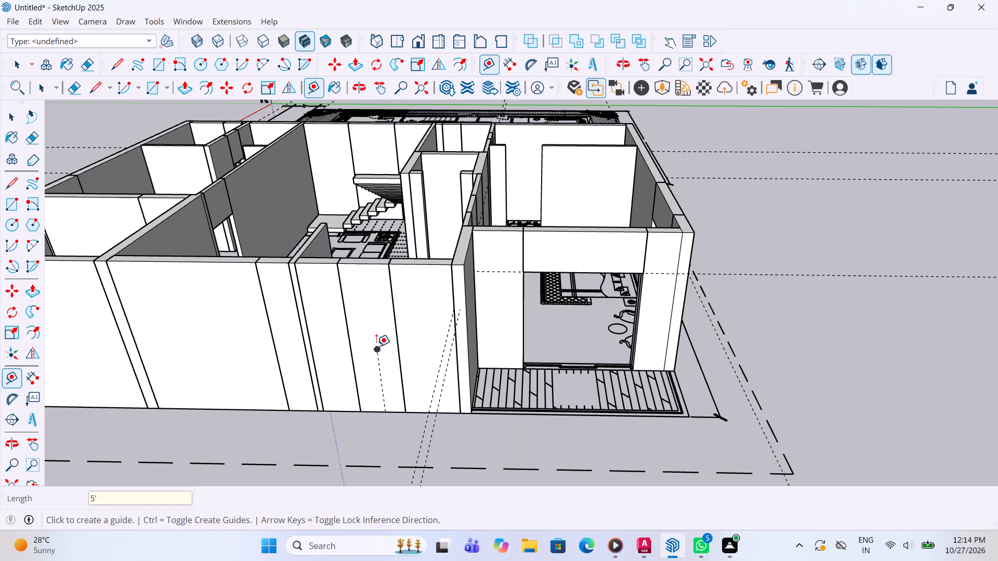
click(376, 346)
click(347, 346)
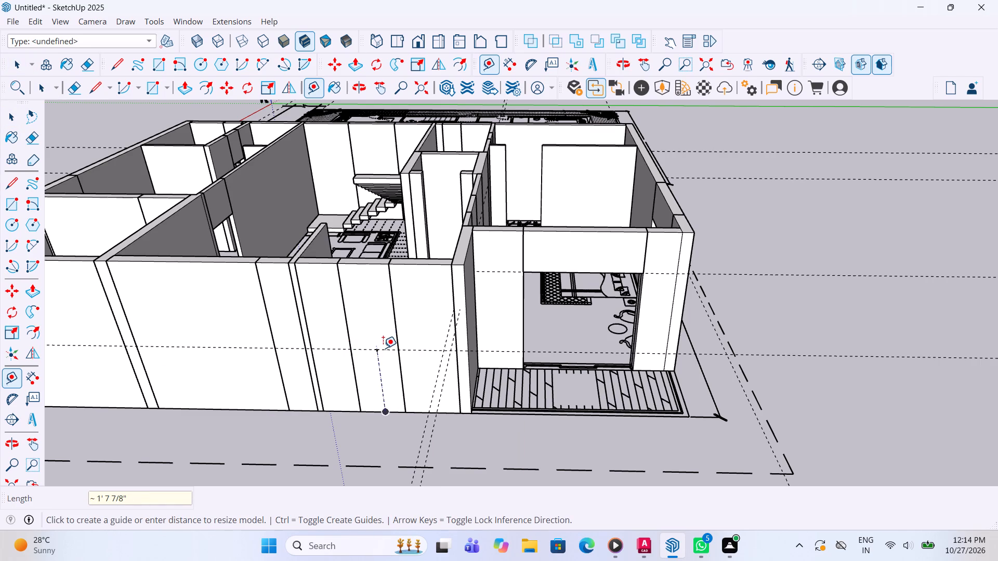
Place a second horizontal guide 3' above the 5' guide on the narrow side-wall panel.
click(383, 348)
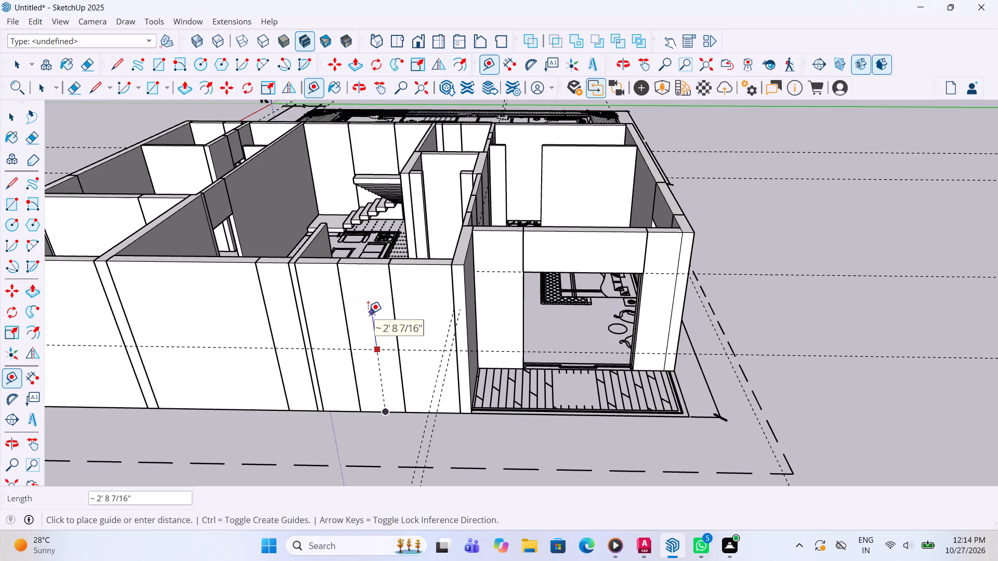
text(3')
key(Return)
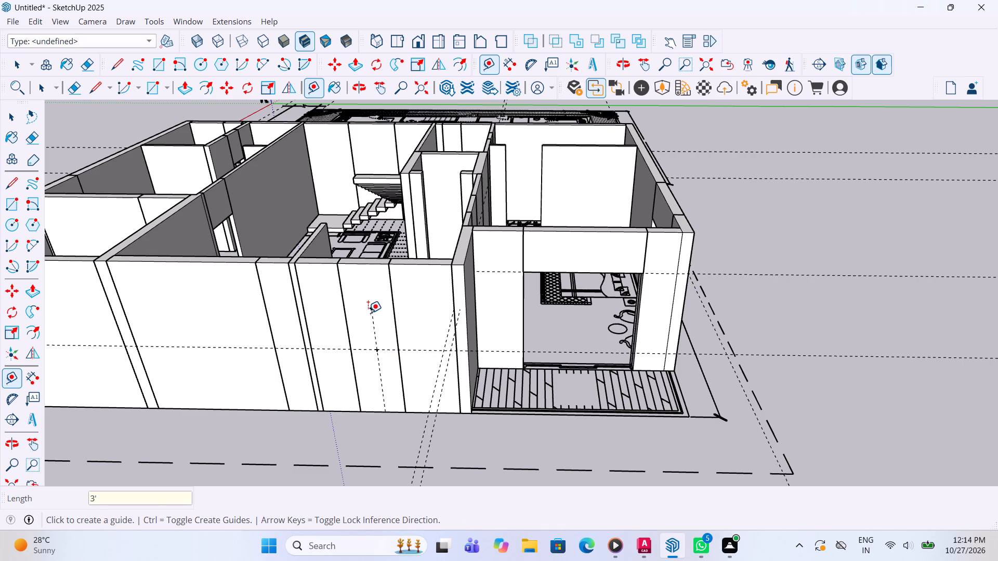
click(371, 311)
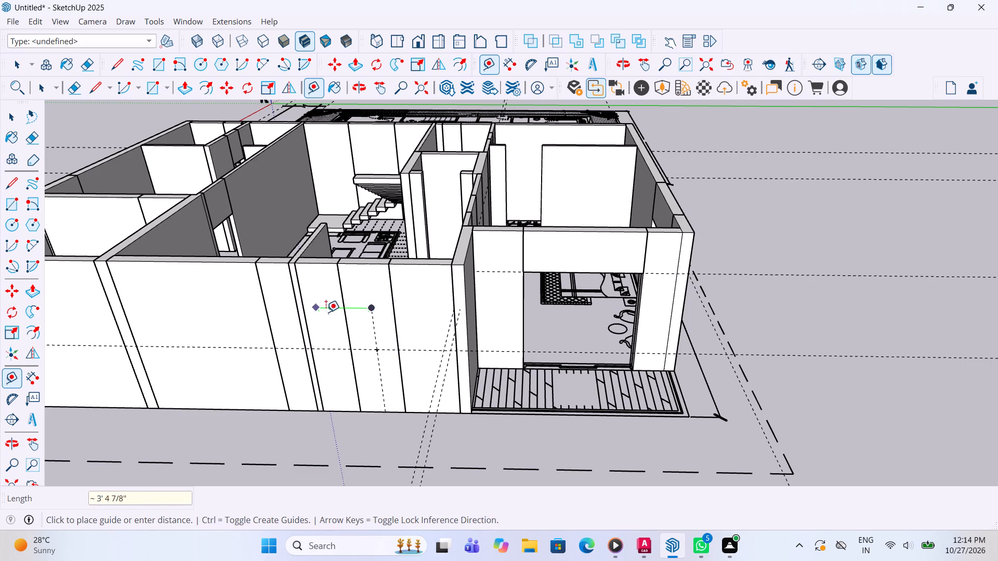
click(343, 307)
key(space)
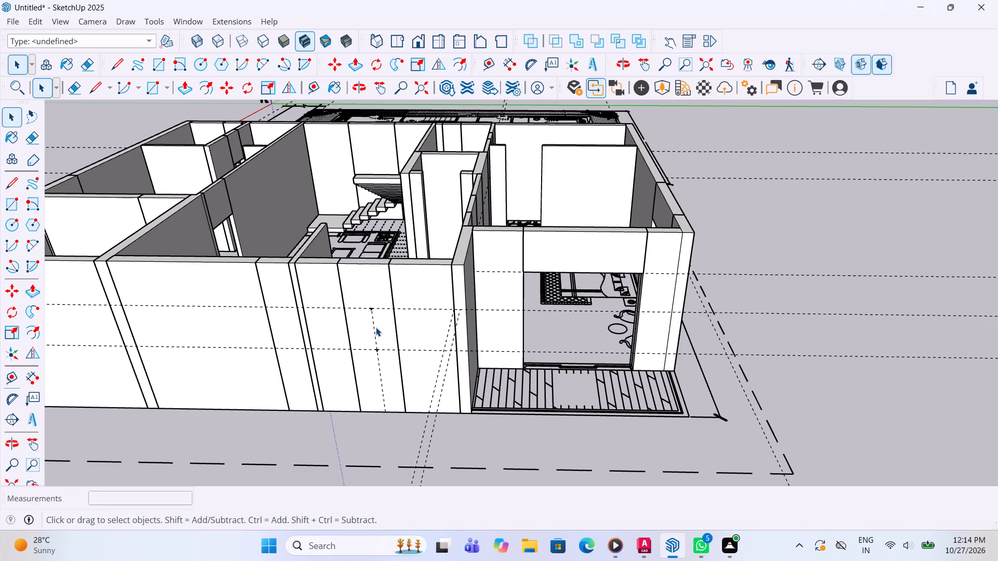
Delete the two short vertical construction guides on the narrow side-wall panel, keeping the horizontal ones.
click(376, 327)
key(Delete)
click(380, 364)
key(Delete)
Draw a 3' by about 3' rectangle across the narrow side-wall panel, between its two horizontal guides.
double_click(375, 333)
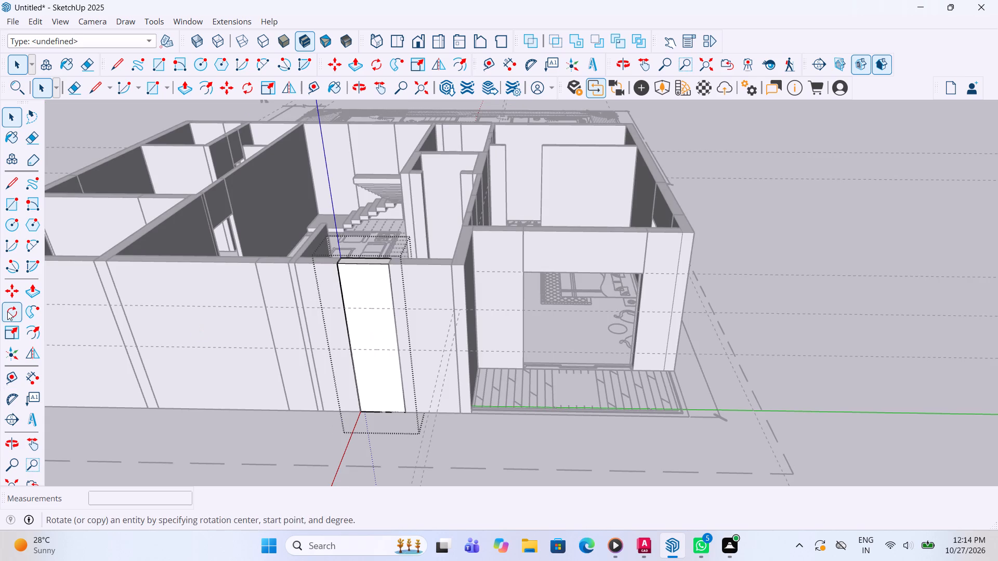
click(3, 202)
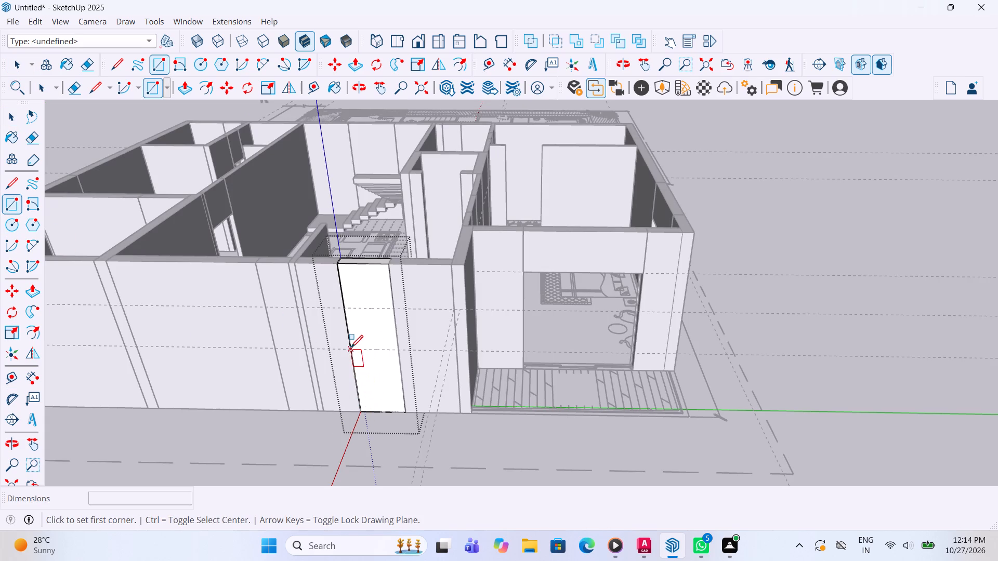
click(351, 349)
click(397, 309)
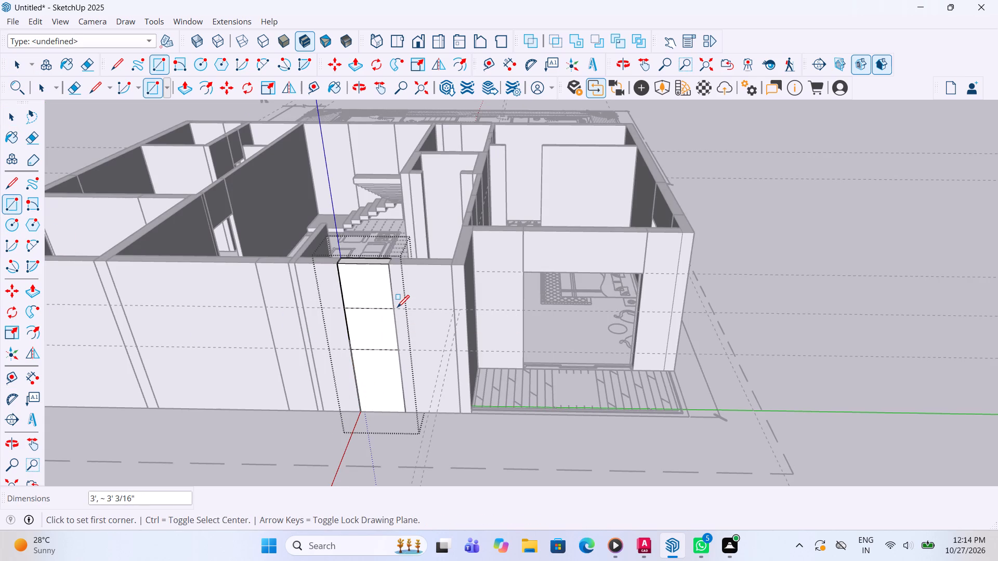
key(space)
Push the rectangle back through the narrow panel's thickness and delete its remaining face to cut the opening.
key(p)
click(375, 330)
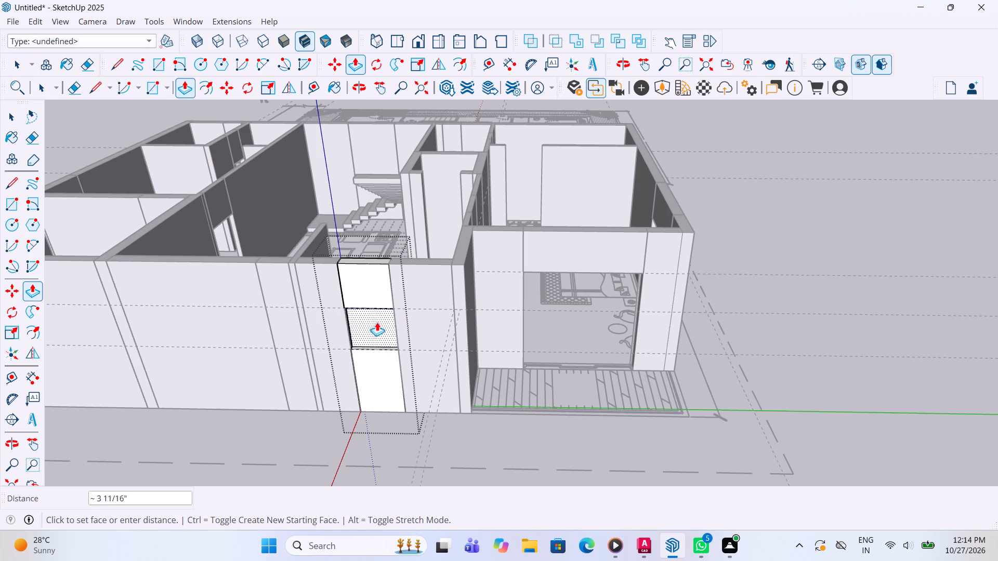
click(380, 316)
key(space)
click(382, 325)
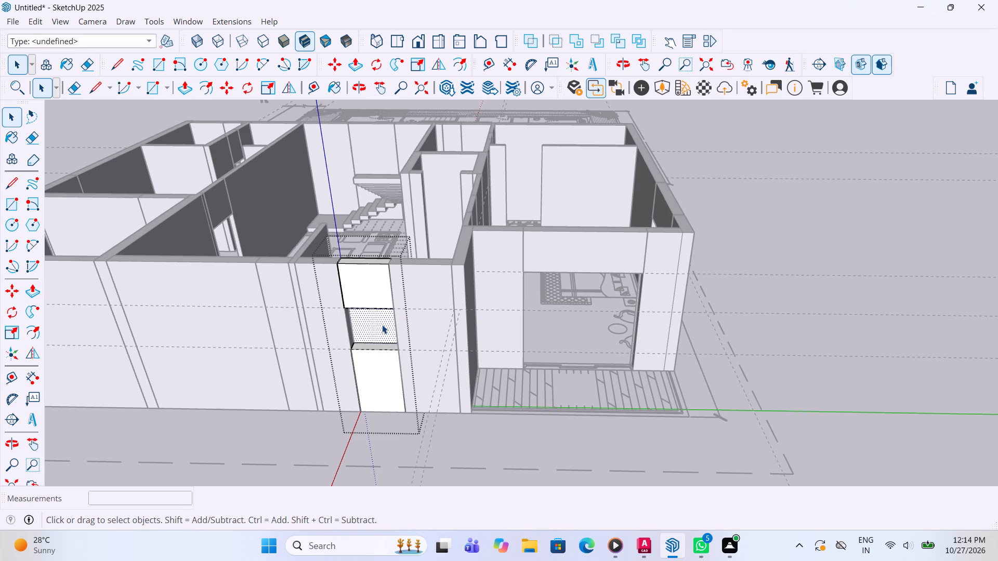
key(Delete)
click(803, 248)
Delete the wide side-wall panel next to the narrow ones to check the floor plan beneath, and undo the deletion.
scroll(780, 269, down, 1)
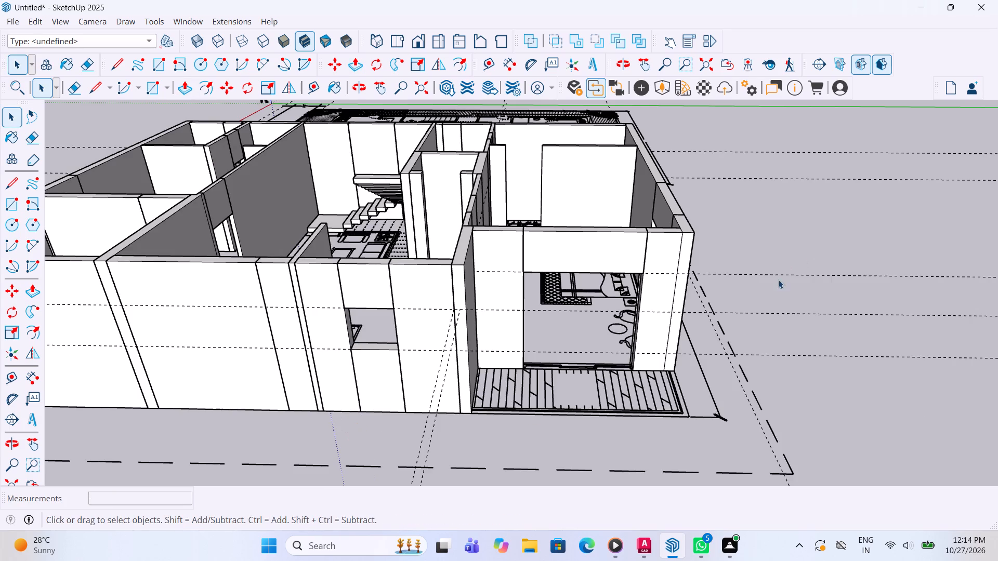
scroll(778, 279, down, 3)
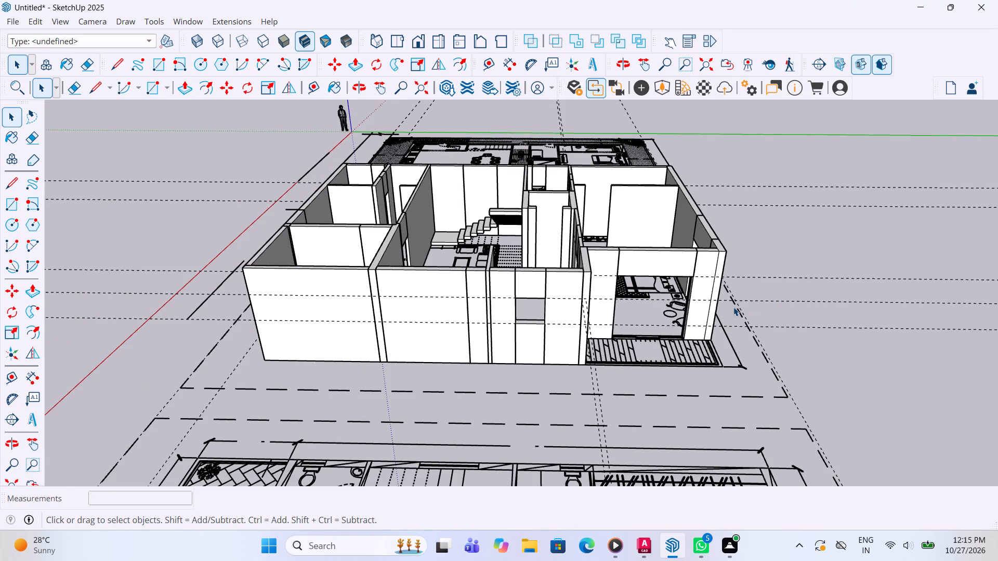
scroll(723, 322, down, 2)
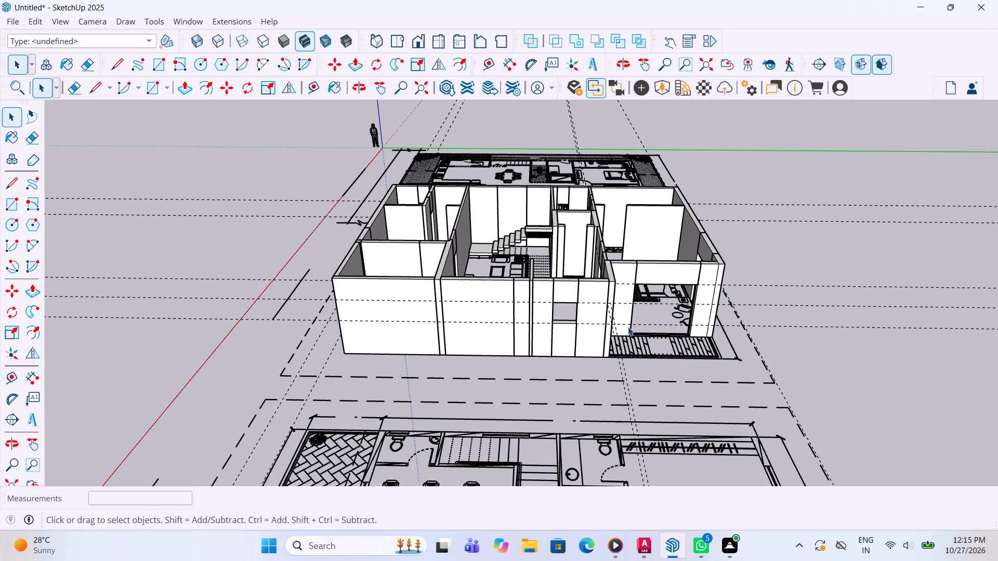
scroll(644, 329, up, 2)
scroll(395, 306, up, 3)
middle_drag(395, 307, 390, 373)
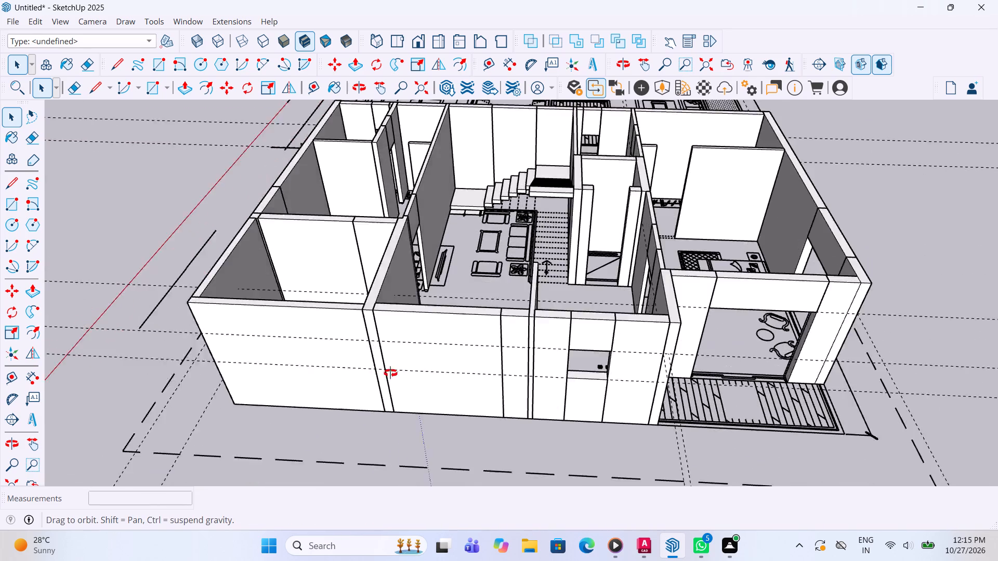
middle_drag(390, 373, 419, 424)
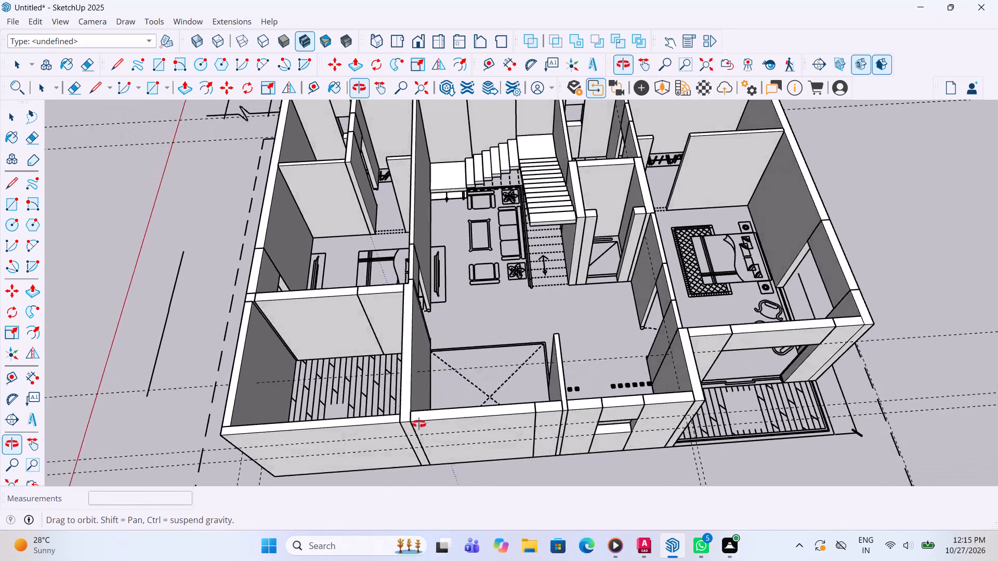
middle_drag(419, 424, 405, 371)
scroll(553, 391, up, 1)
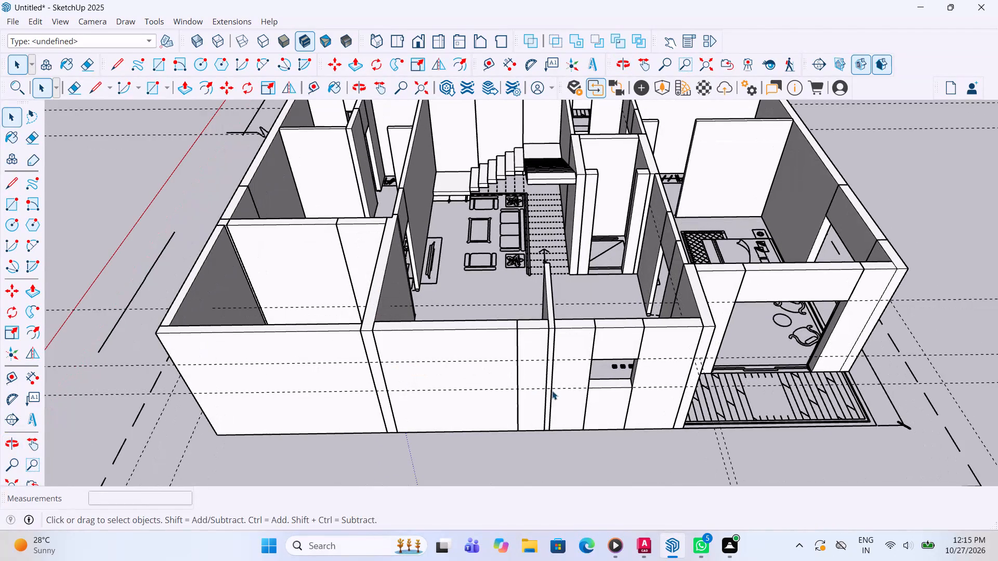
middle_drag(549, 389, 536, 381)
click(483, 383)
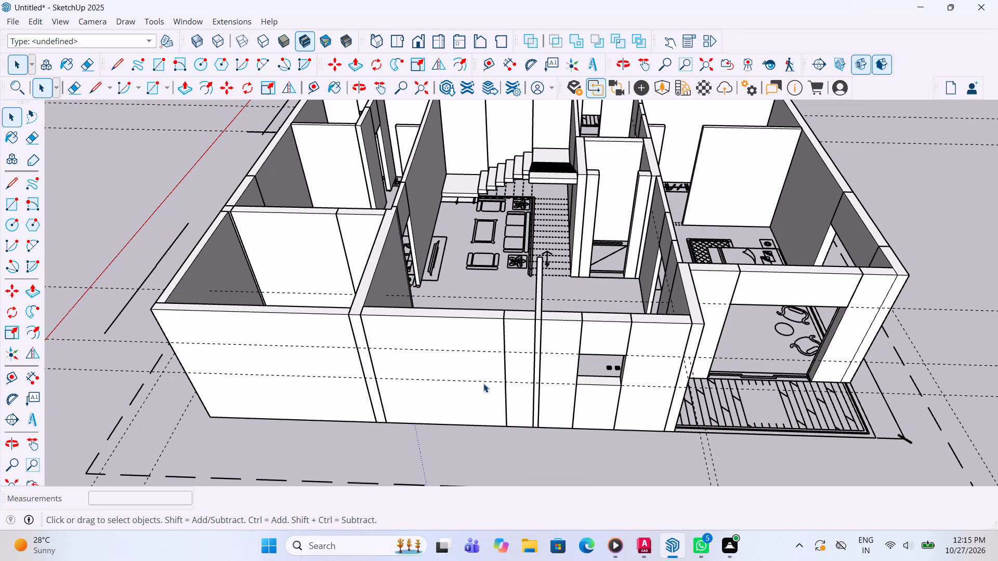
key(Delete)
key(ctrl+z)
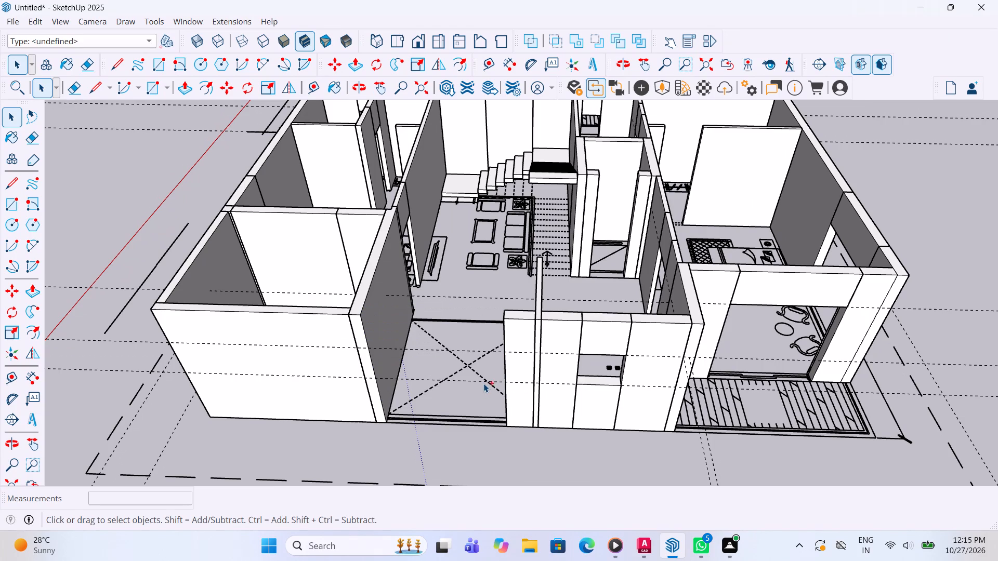
Measure the base width of the wide side-wall panel using the Dimension tool, without placing a dimension.
click(33, 378)
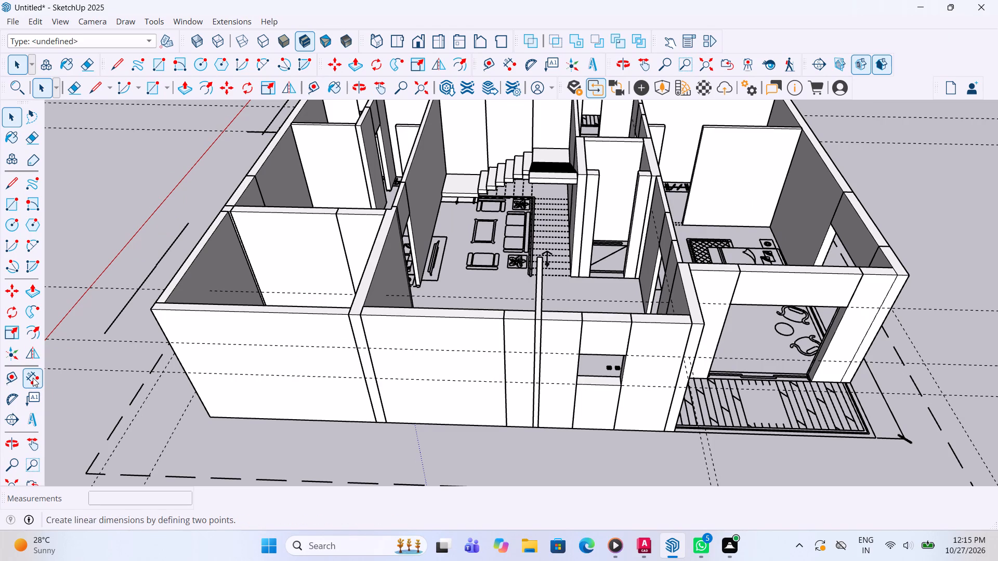
click(387, 421)
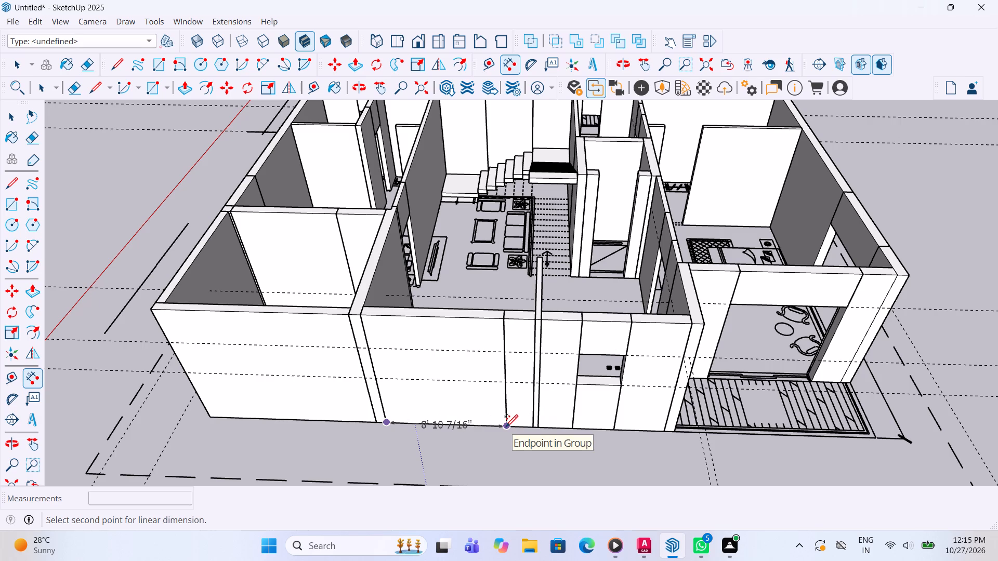
key(space)
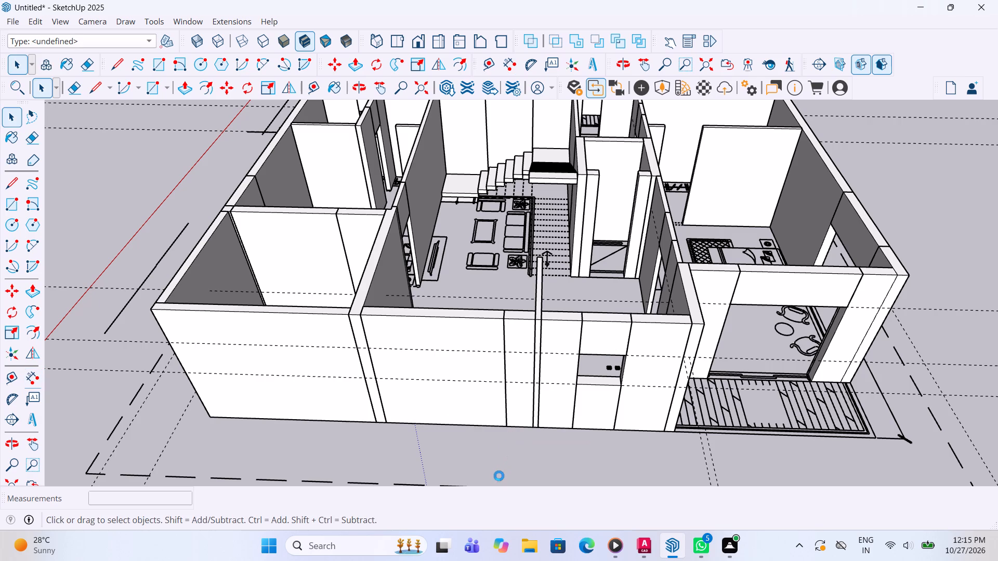
click(498, 451)
click(41, 373)
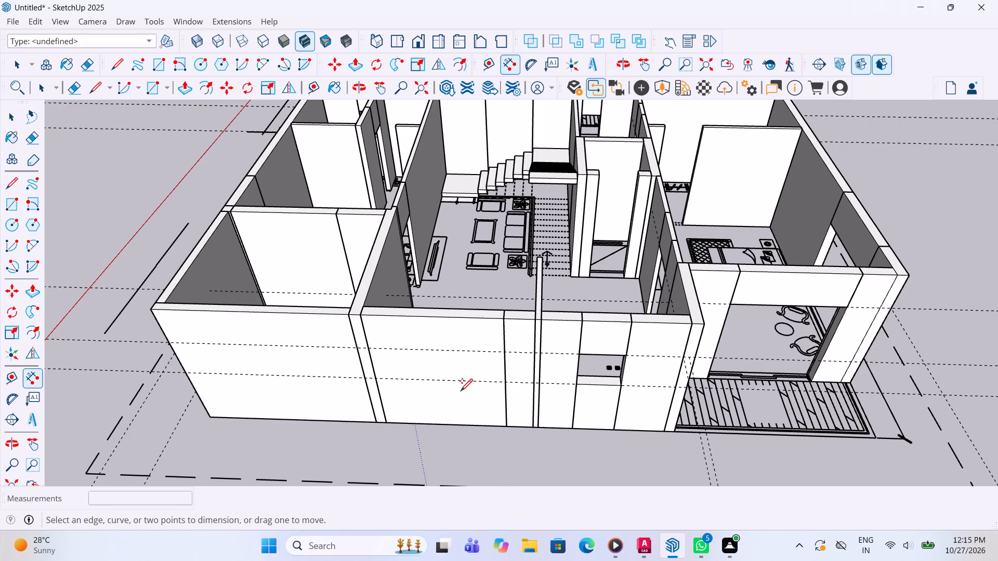
click(388, 420)
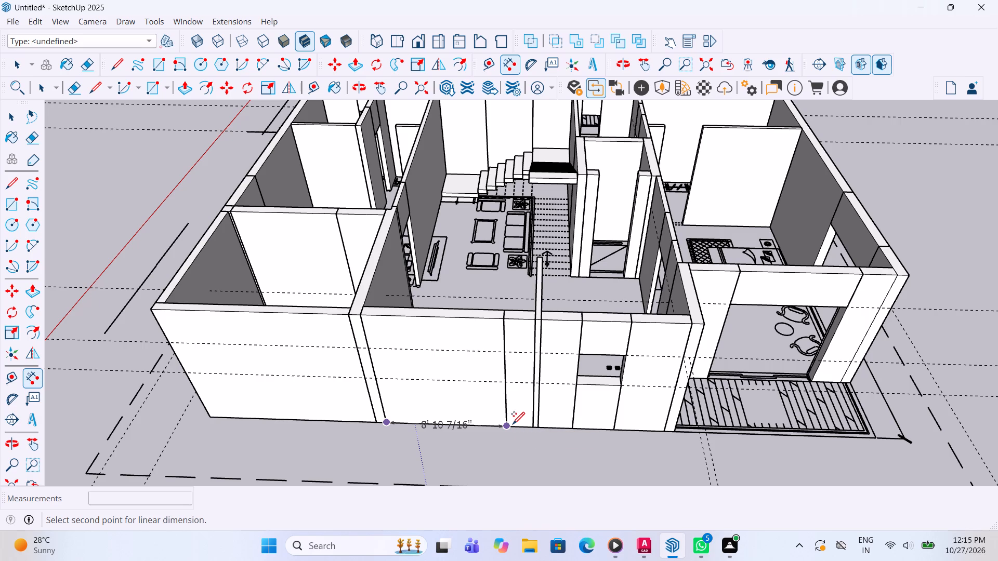
key(space)
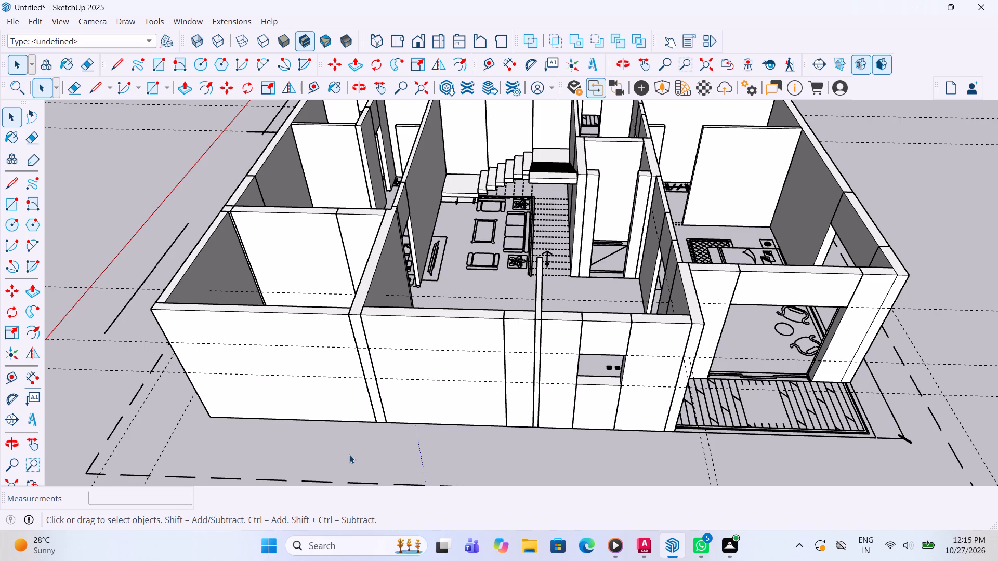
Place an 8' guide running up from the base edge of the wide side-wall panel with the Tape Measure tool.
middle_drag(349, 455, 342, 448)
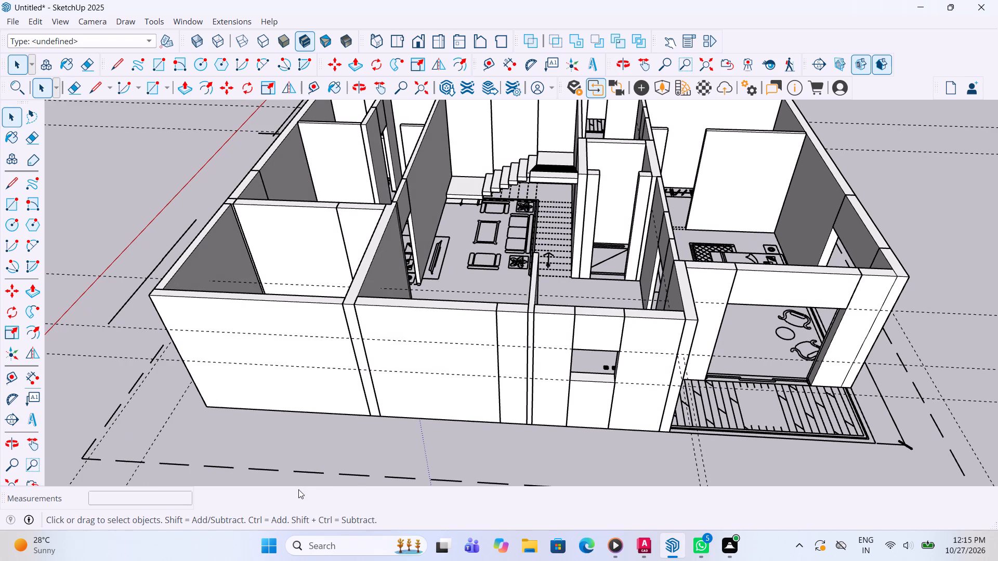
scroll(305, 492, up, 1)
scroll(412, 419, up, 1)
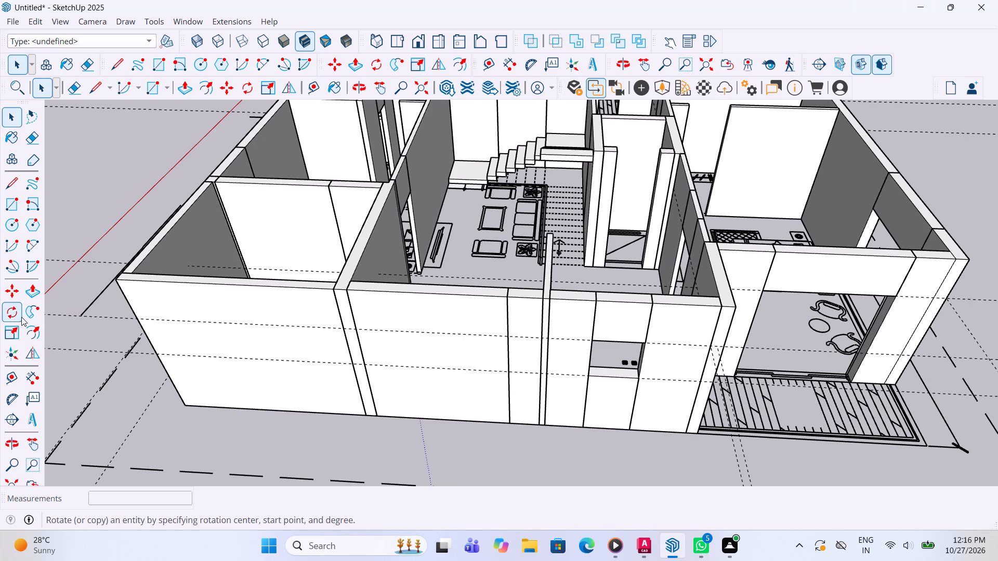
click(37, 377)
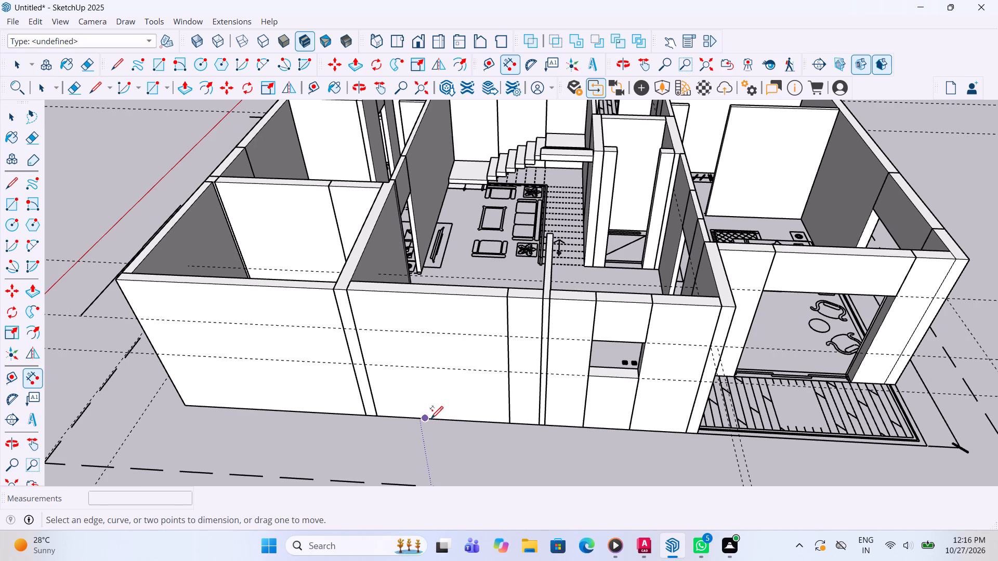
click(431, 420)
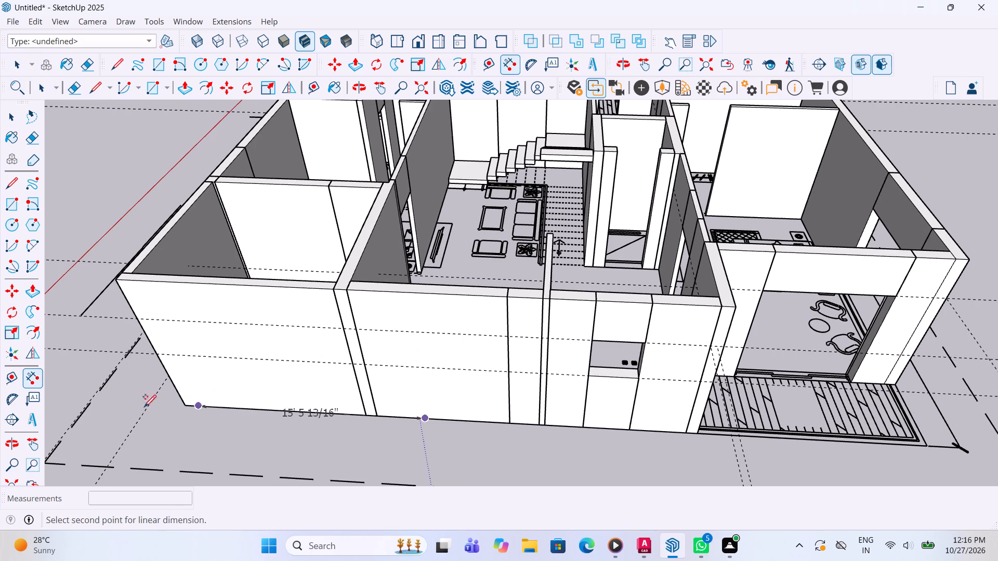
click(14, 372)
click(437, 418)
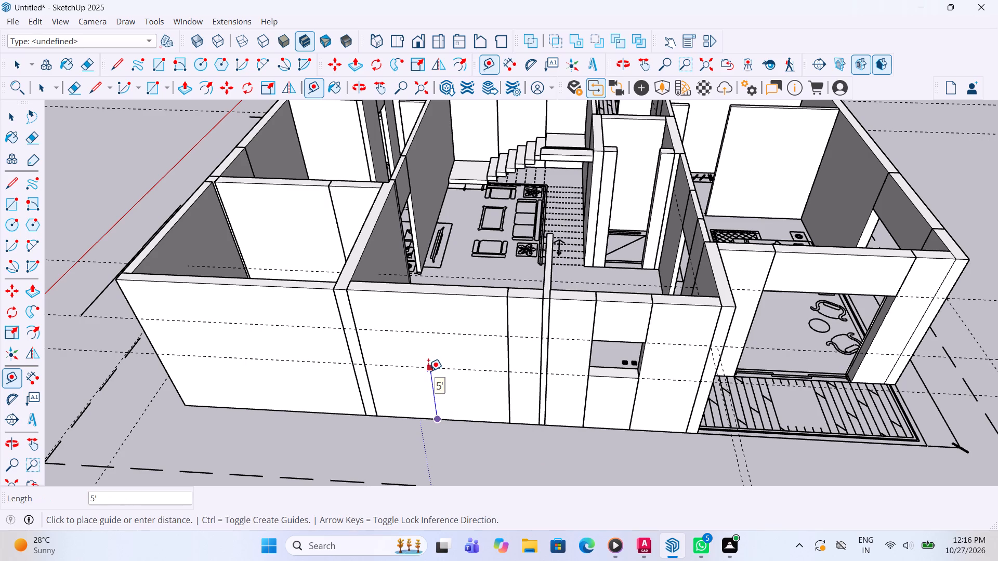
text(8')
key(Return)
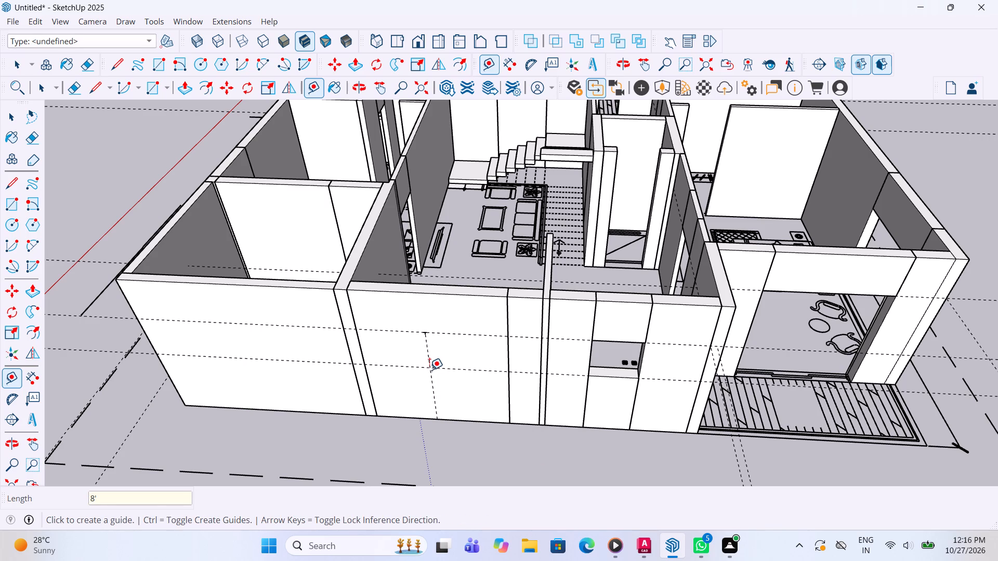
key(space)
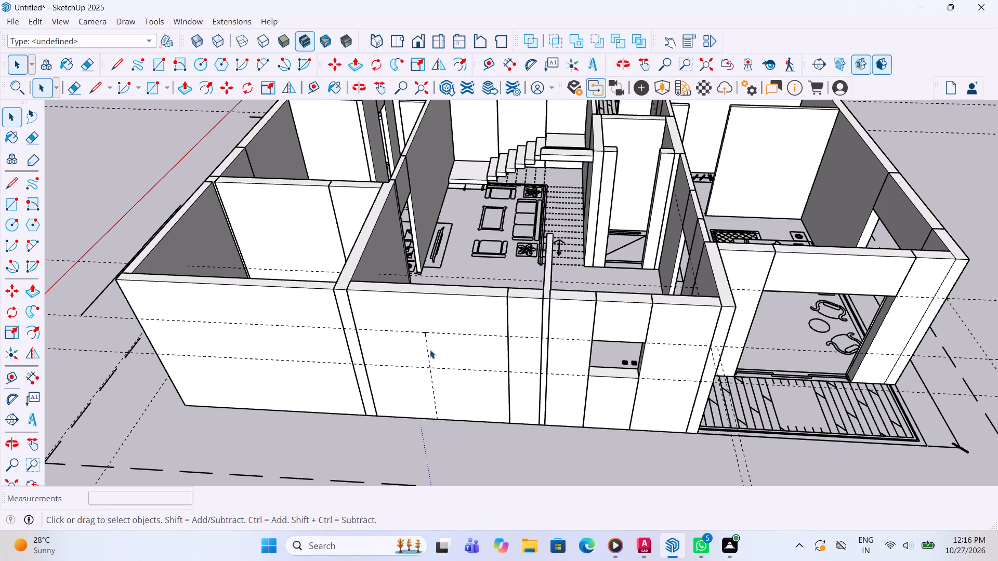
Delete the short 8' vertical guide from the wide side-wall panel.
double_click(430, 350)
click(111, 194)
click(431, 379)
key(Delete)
Delete the lower horizontal guide, 5' above the base, that runs across the side wall.
double_click(444, 366)
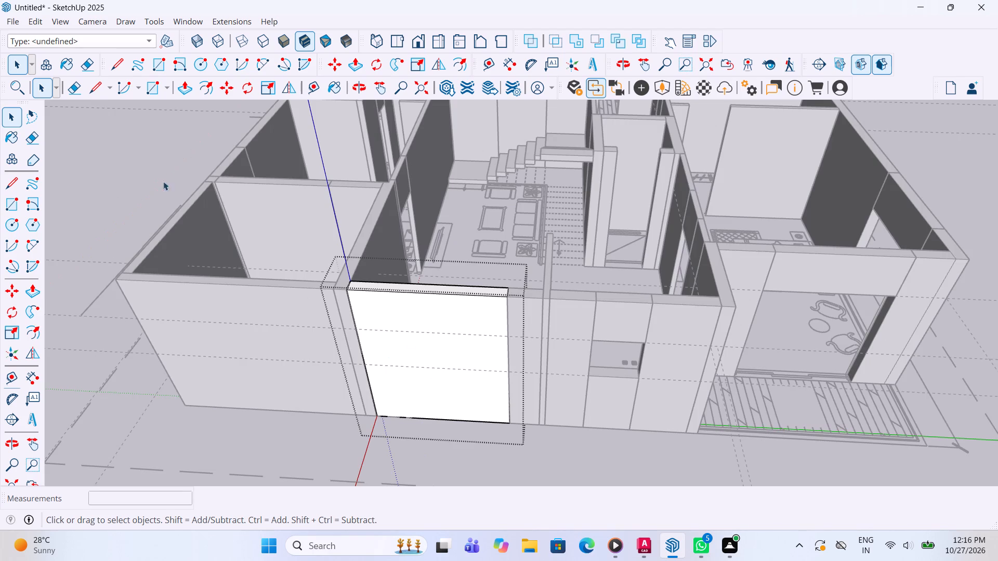
click(119, 128)
click(390, 442)
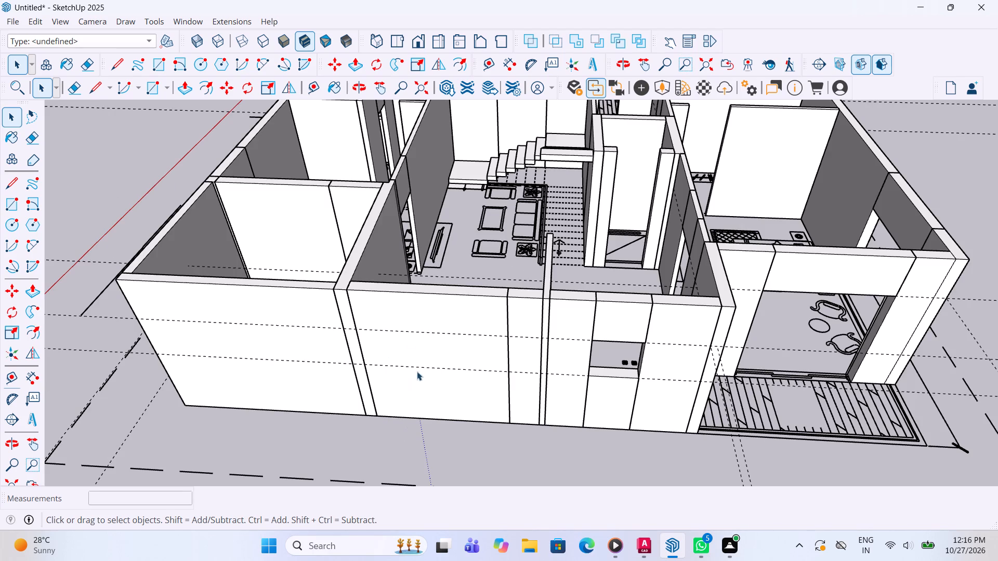
click(423, 369)
key(Delete)
Cut an opening 8' high and about 8' 10 7/16" wide through the wide side-wall panel, from its base to the horizontal guide.
double_click(409, 379)
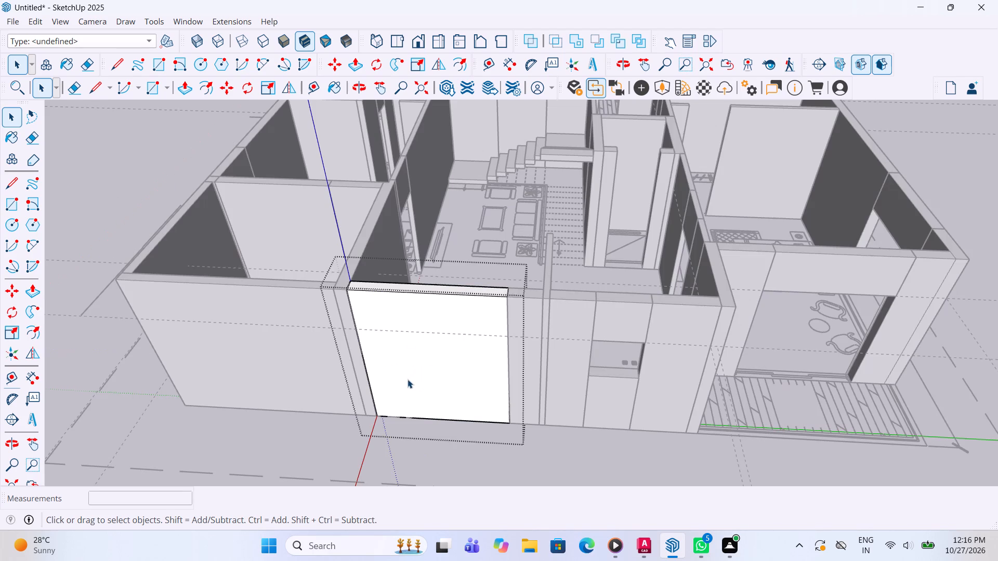
click(10, 206)
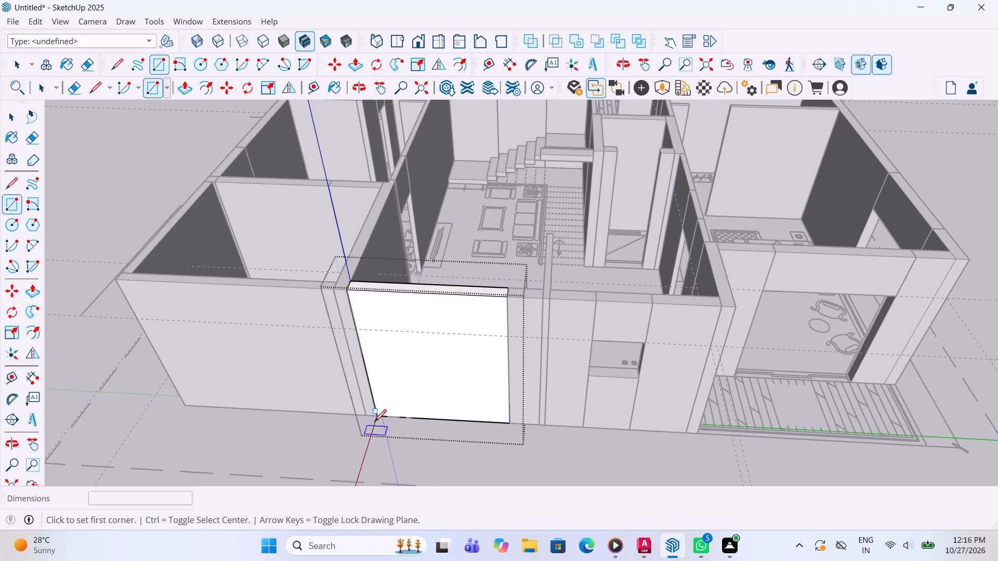
click(378, 417)
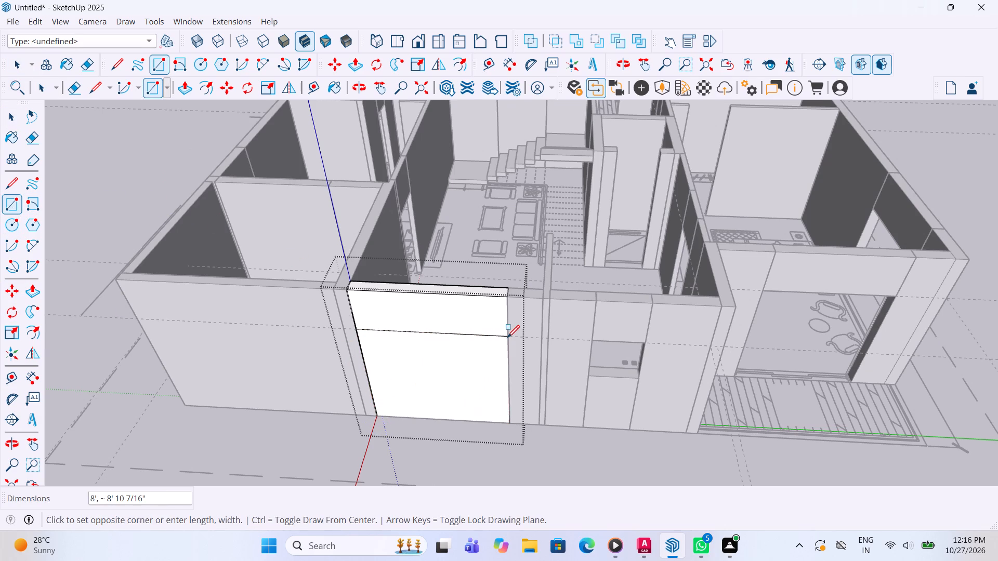
click(507, 339)
key(space)
key(p)
click(457, 368)
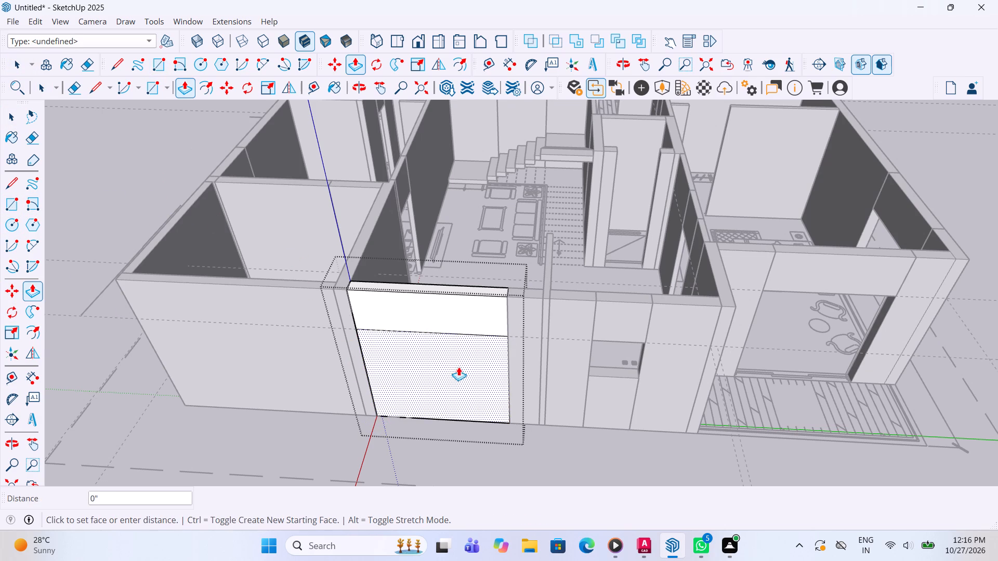
double_click(471, 351)
key(space)
click(466, 424)
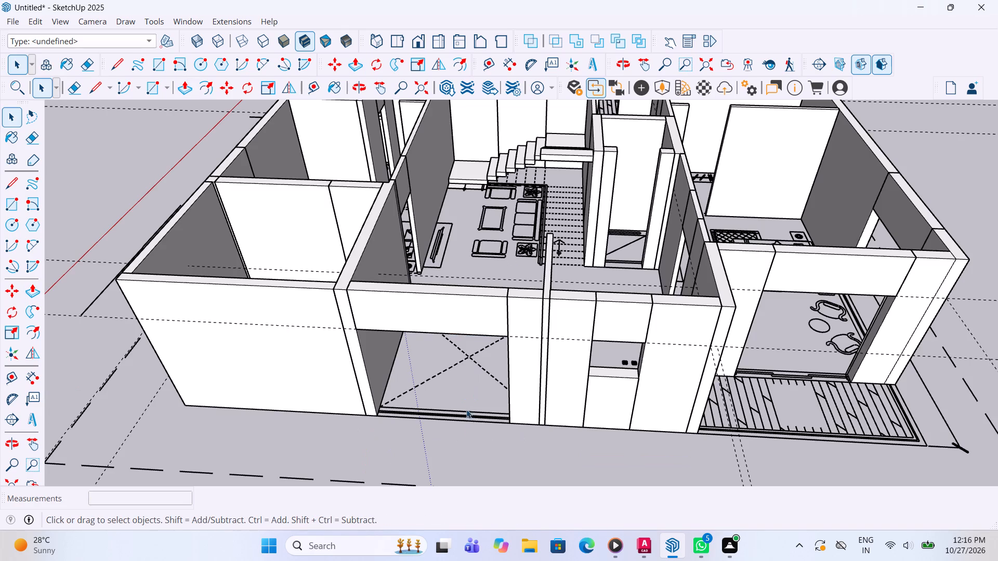
Examine the walled floor and its side-wall openings from several angles.
scroll(468, 398, down, 5)
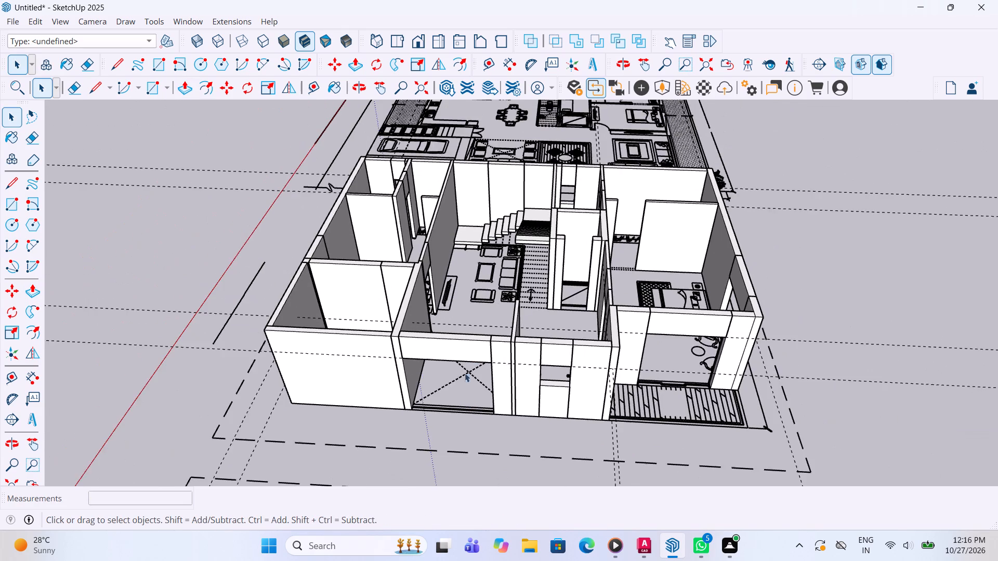
scroll(468, 362, up, 2)
middle_drag(468, 360, 498, 344)
scroll(498, 344, up, 1)
middle_drag(498, 344, 480, 333)
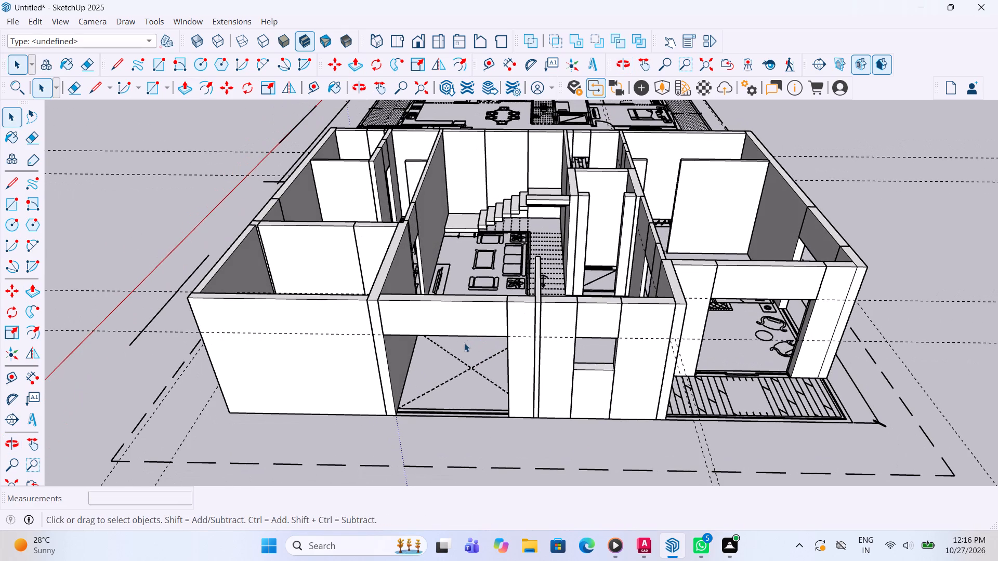
scroll(513, 347, up, 1)
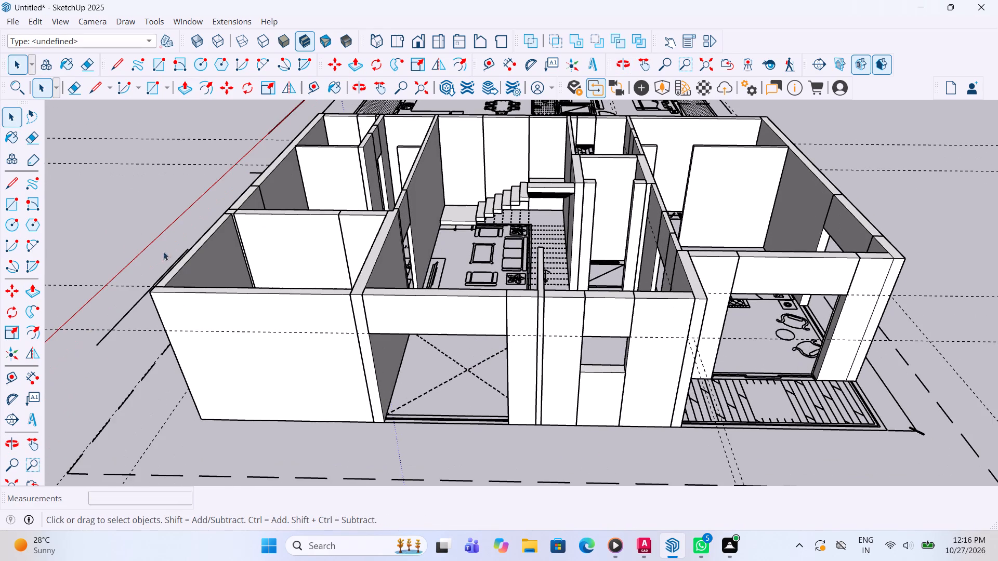
double_click(157, 191)
middle_drag(668, 326, 617, 371)
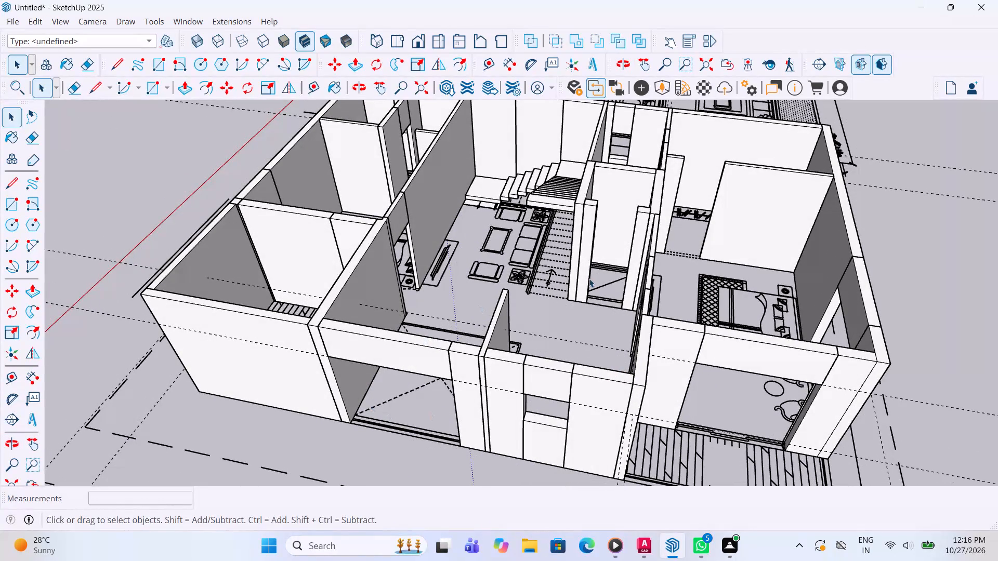
scroll(589, 278, down, 5)
scroll(548, 318, up, 3)
scroll(401, 366, up, 3)
middle_drag(409, 360, 455, 360)
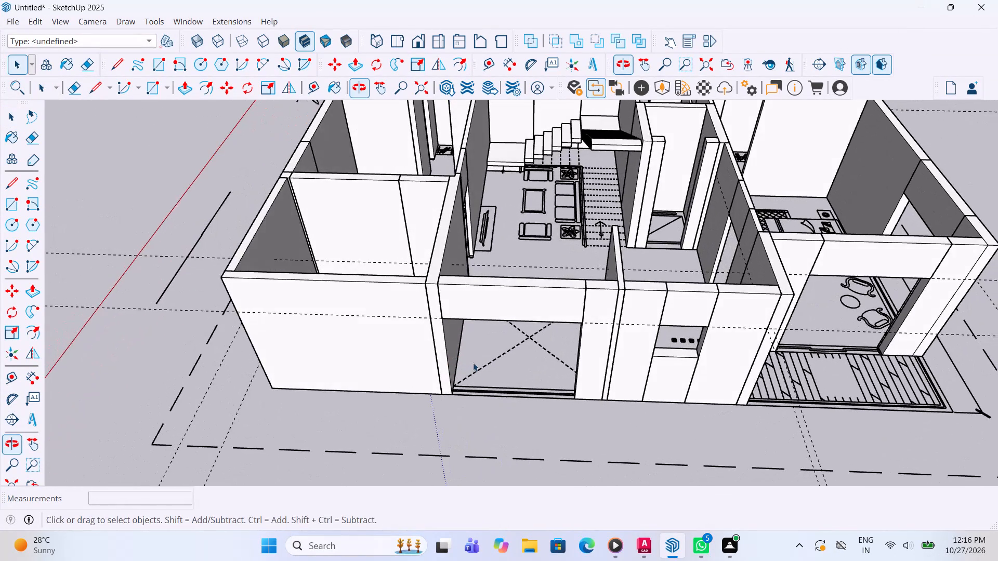
scroll(475, 363, down, 2)
scroll(431, 377, up, 1)
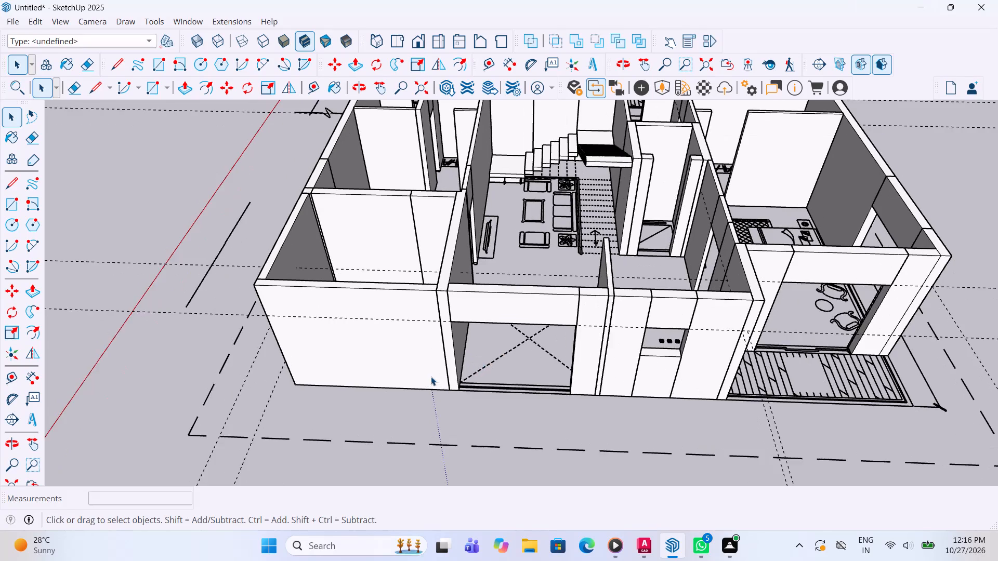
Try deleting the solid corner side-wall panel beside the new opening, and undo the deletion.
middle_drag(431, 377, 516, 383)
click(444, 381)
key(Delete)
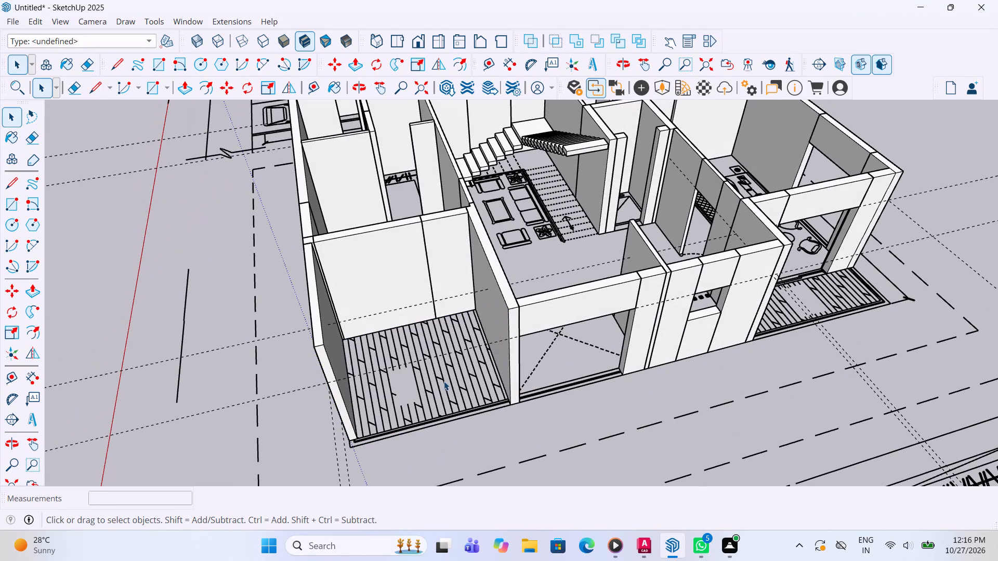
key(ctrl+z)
Measure the base width of the solid corner side-wall panel using the Dimension tool, without placing a dimension.
scroll(449, 407, up, 2)
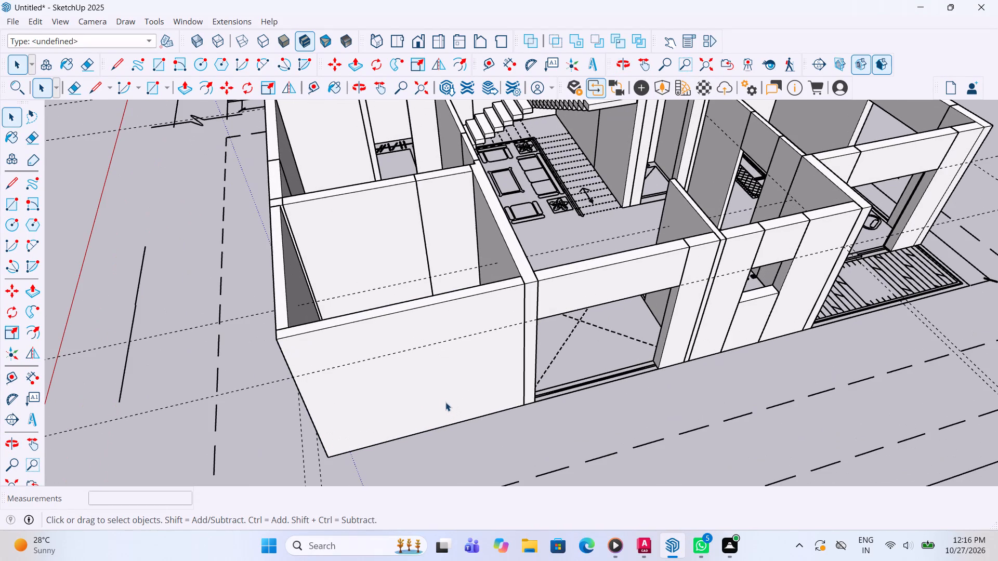
click(29, 378)
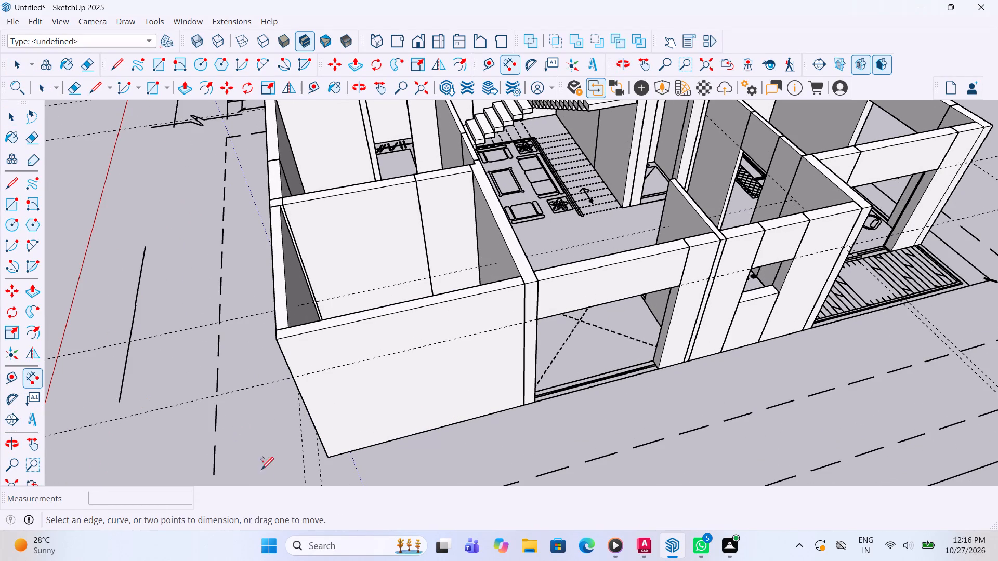
click(329, 458)
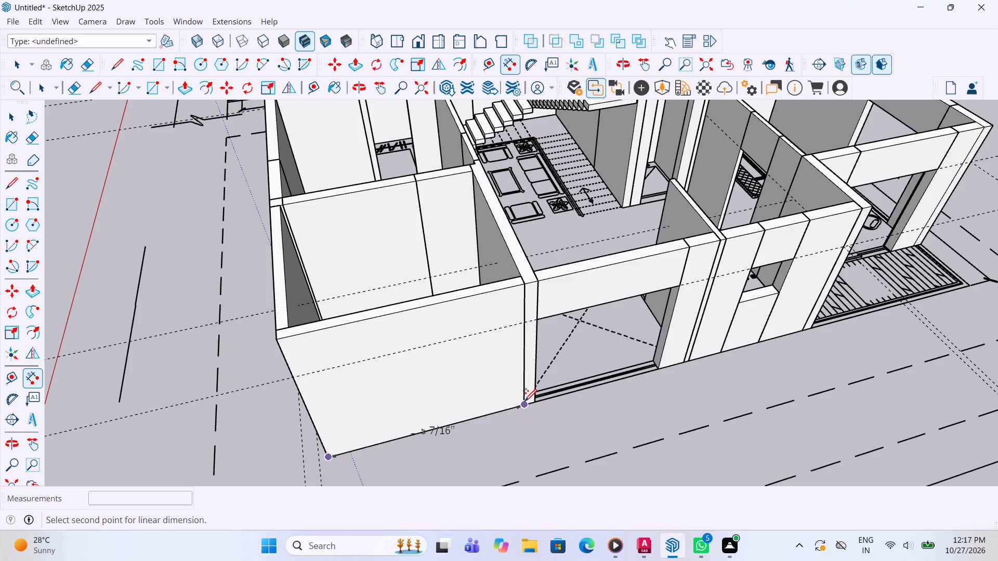
click(523, 403)
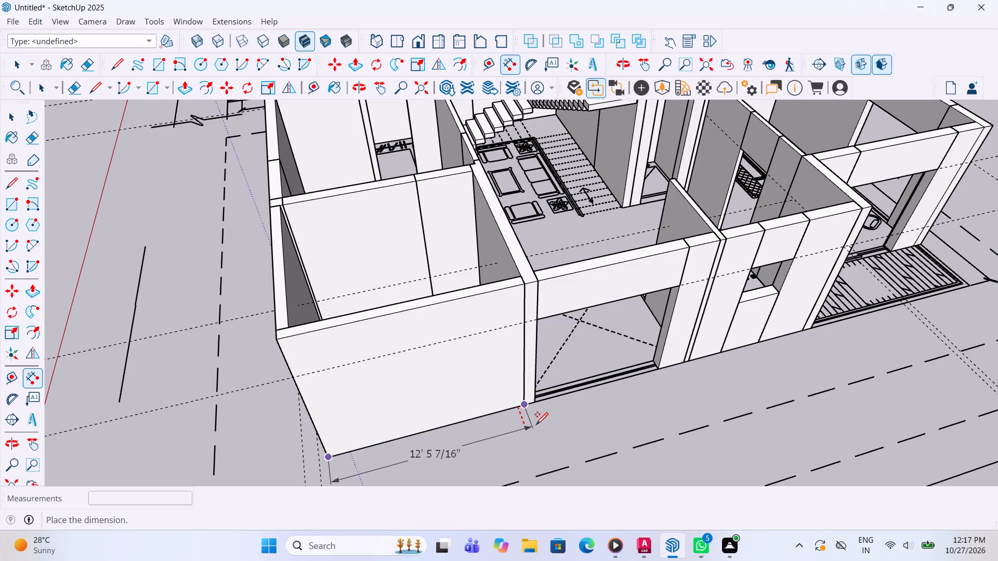
key(space)
middle_drag(530, 413, 513, 403)
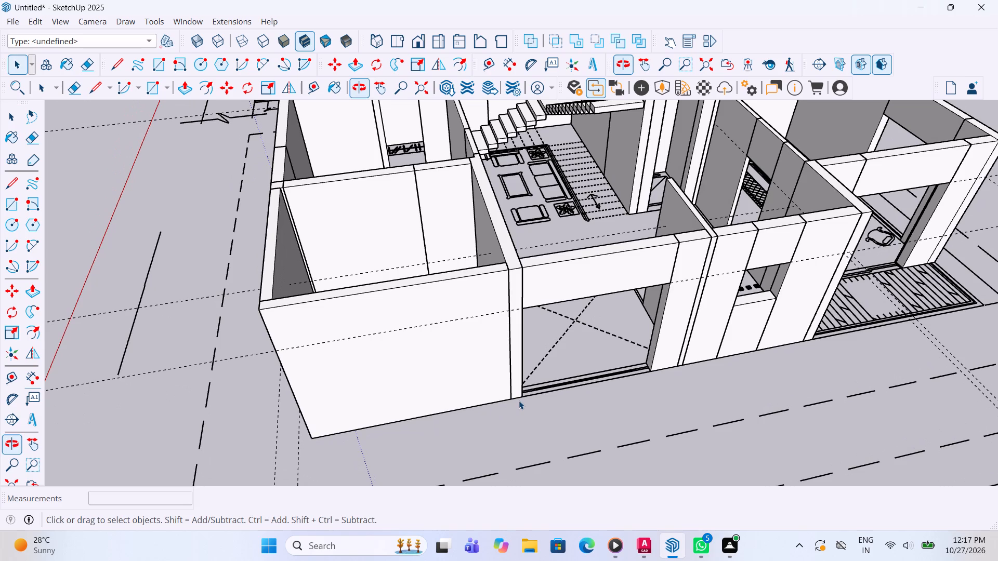
Draw an 8' by 12' 5 7/16" rectangle on the corner side-wall panel, from the horizontal guide down to the base.
scroll(417, 405, up, 2)
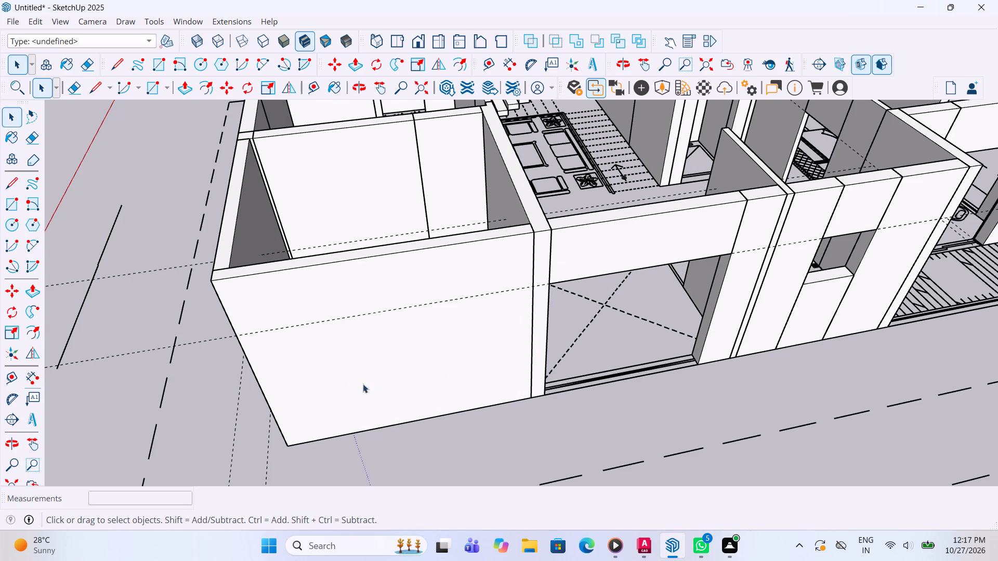
double_click(327, 375)
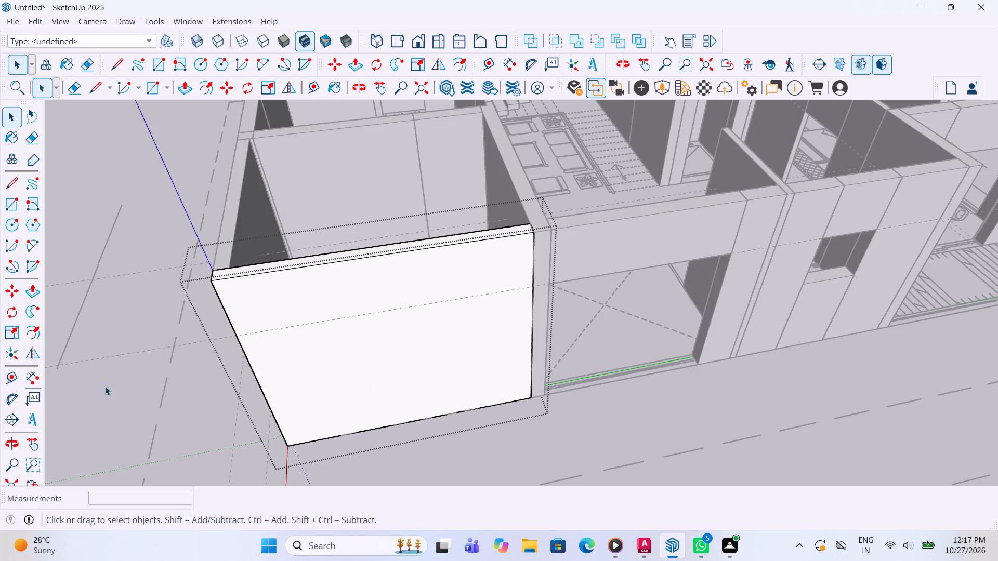
click(14, 200)
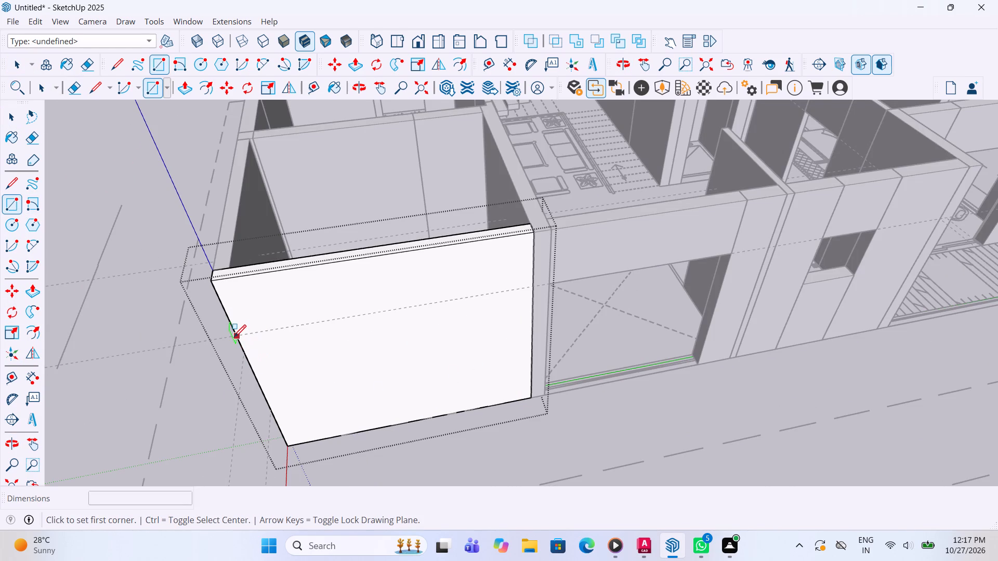
scroll(241, 333, up, 3)
click(234, 338)
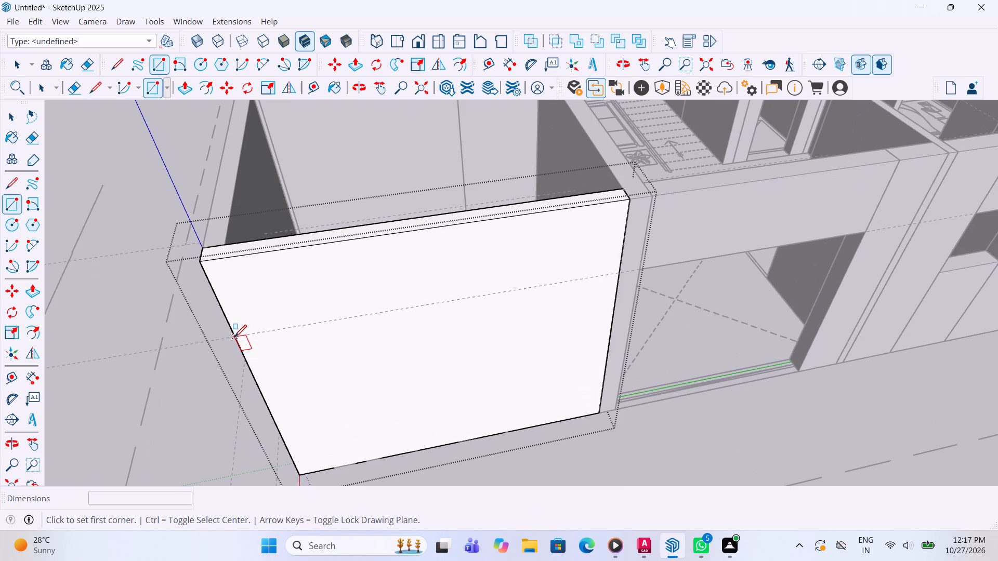
click(600, 415)
key(space)
Open up the rectangle by pushing it about 7 3/16" into the corner panel and deleting the remaining back face.
key(p)
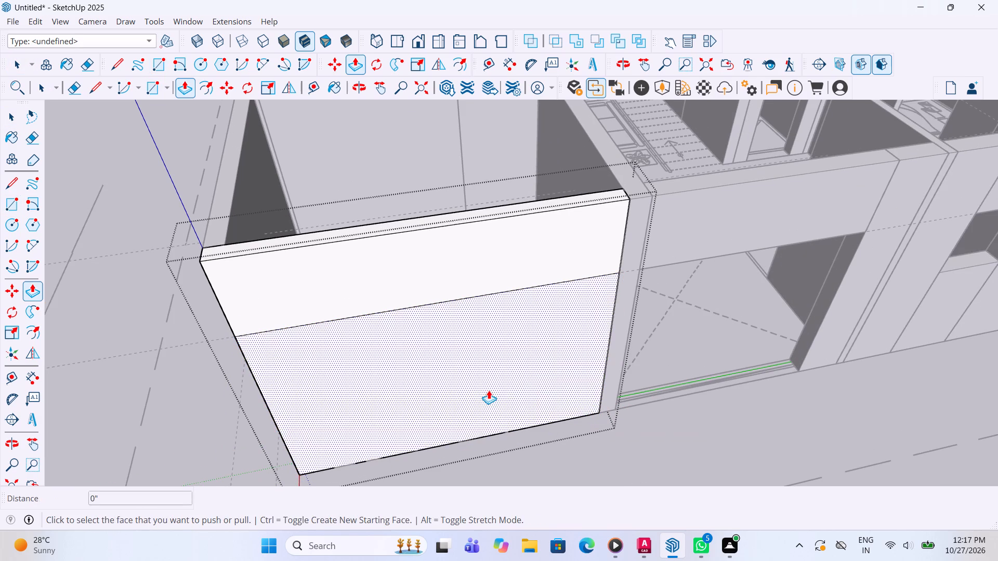
click(489, 390)
click(511, 331)
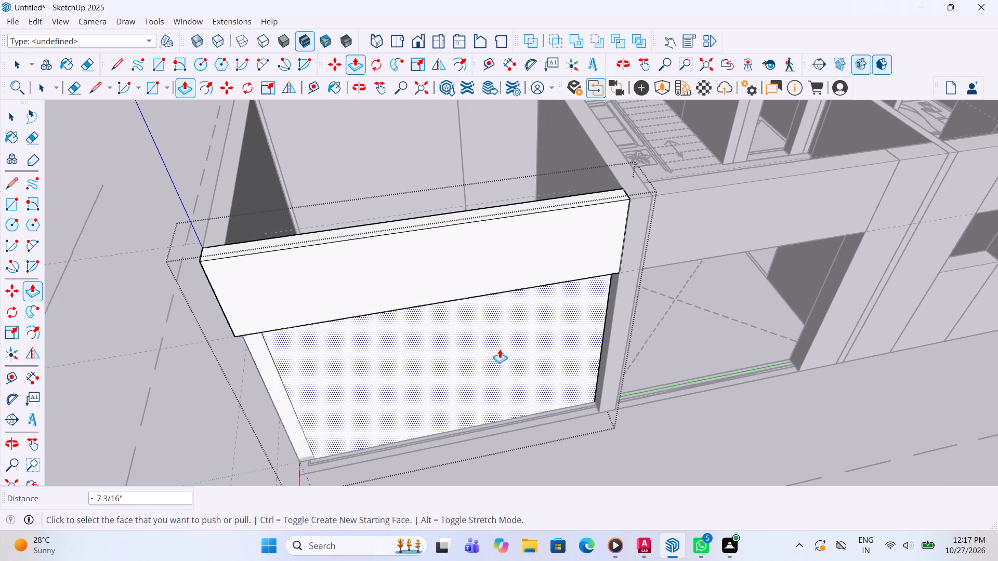
key(space)
click(495, 350)
key(Delete)
scroll(516, 358, down, 4)
click(565, 417)
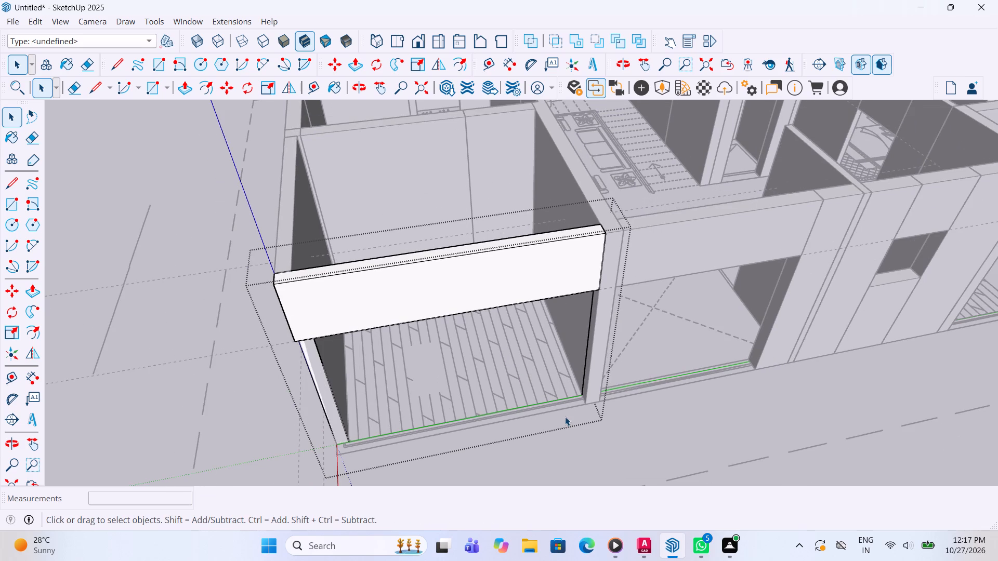
click(792, 422)
Extend the end of the adjoining perimeter wall at the corner with Push/Pull, flush with the outer face of the header over the new opening.
middle_drag(424, 397, 454, 388)
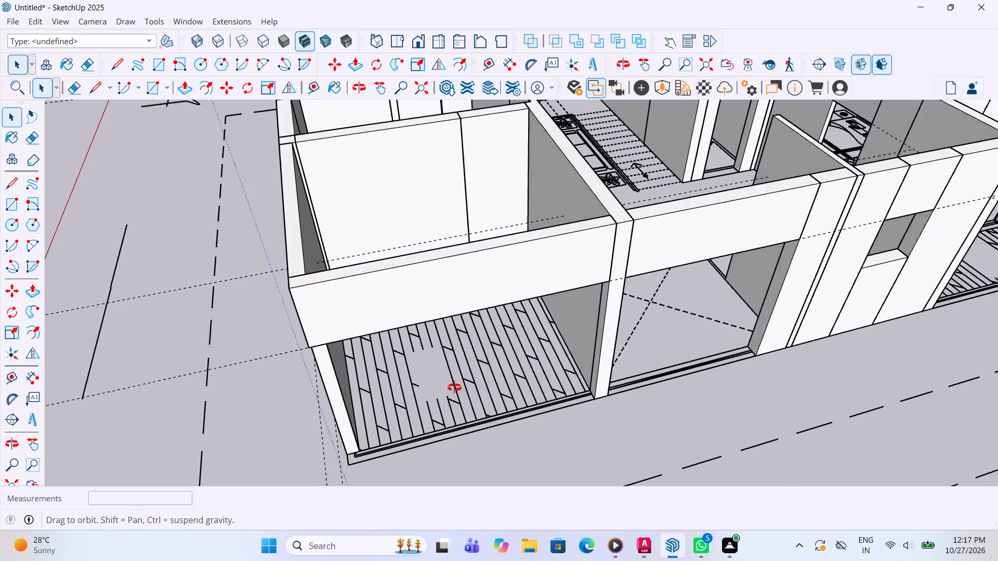
middle_drag(454, 388, 489, 327)
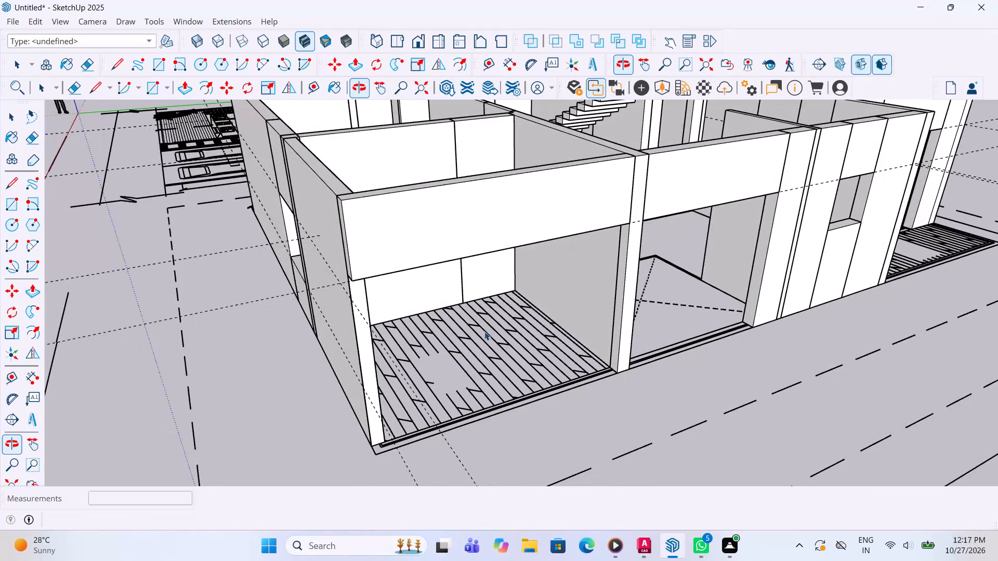
scroll(414, 377, up, 1)
click(371, 382)
triple_click(370, 381)
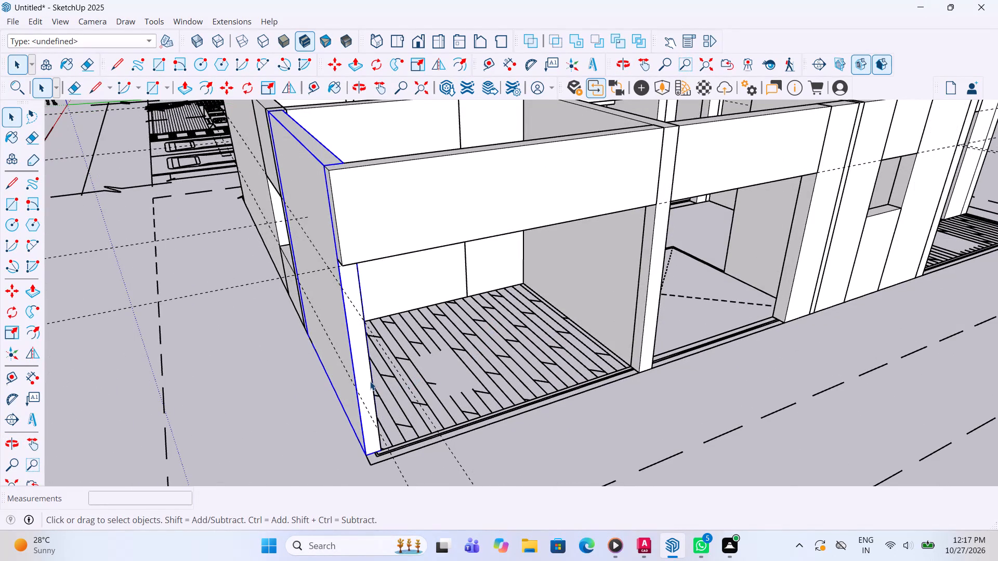
key(p)
click(367, 376)
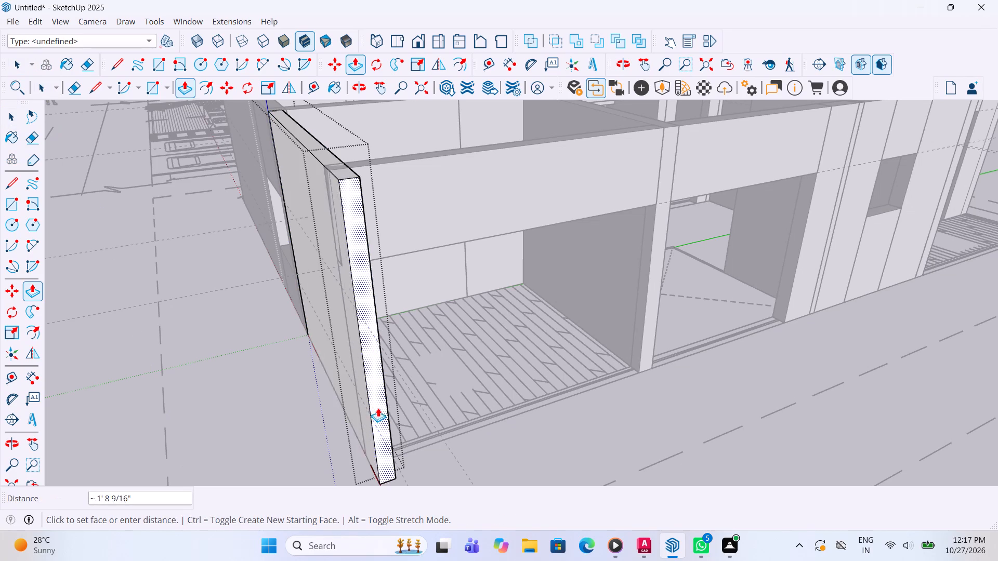
click(448, 437)
key(space)
click(515, 446)
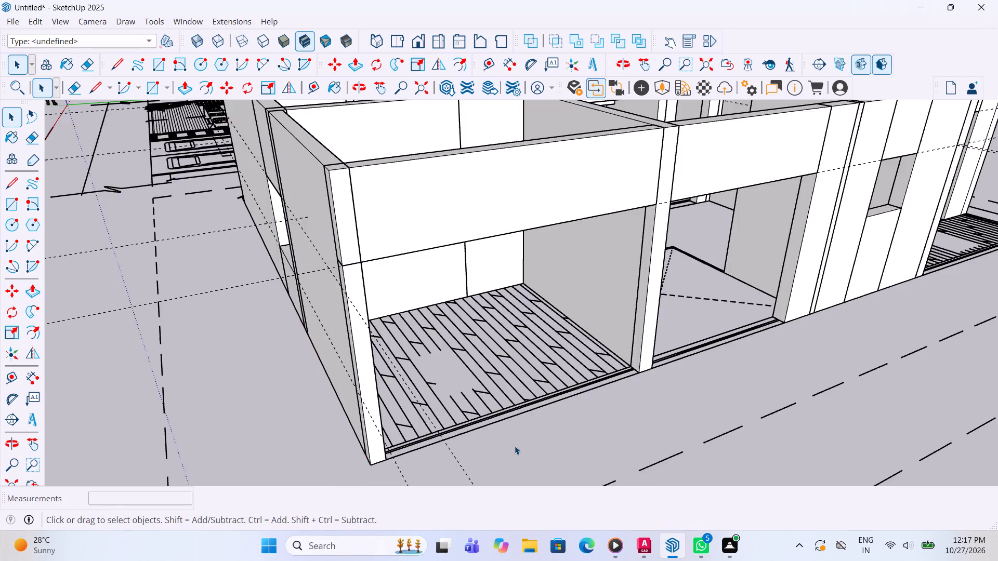
Check the upper horizontal guide's height above the base on the adjoining corner wall panel with the Dimension tool, without placing a dimension.
scroll(508, 429, down, 4)
middle_drag(464, 316, 574, 388)
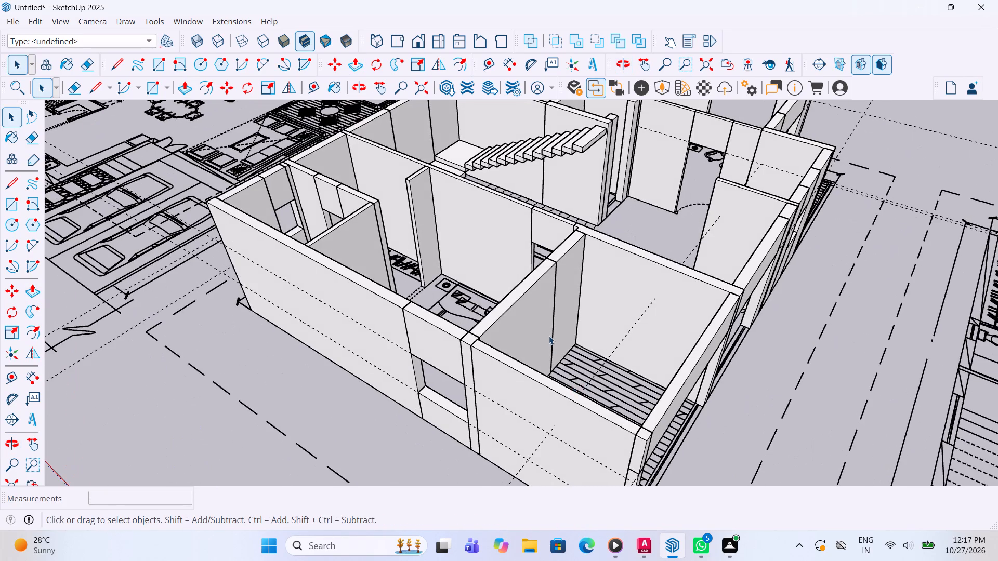
scroll(550, 350, down, 4)
middle_drag(541, 437, 605, 440)
scroll(559, 412, down, 2)
middle_drag(625, 429, 680, 416)
scroll(680, 402, up, 7)
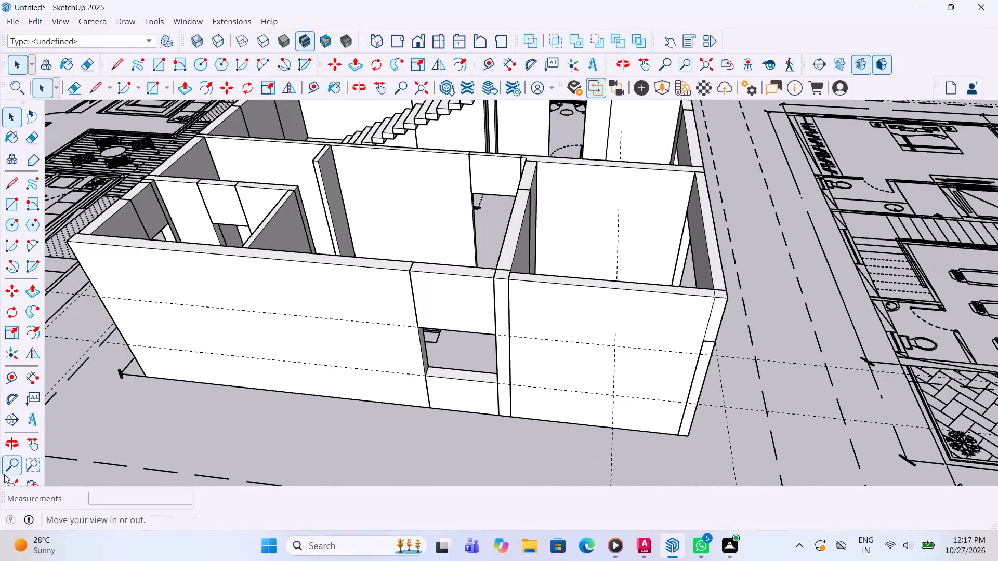
click(40, 376)
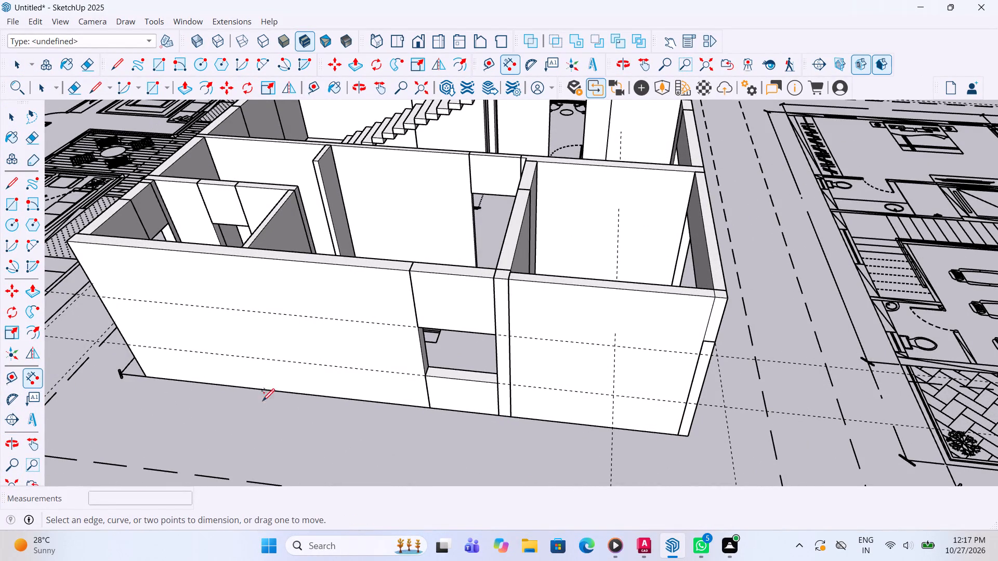
click(509, 337)
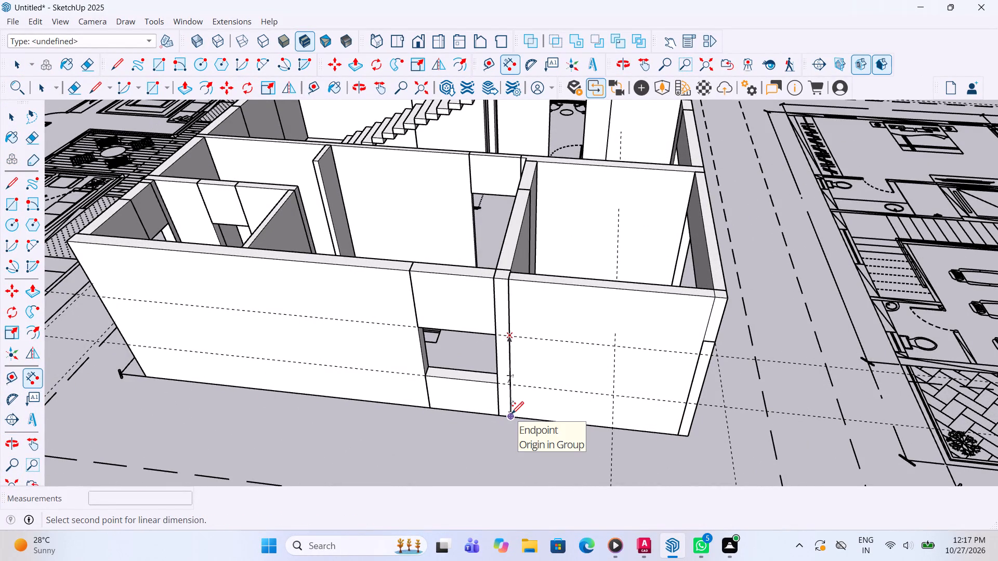
key(space)
middle_drag(635, 366, 634, 354)
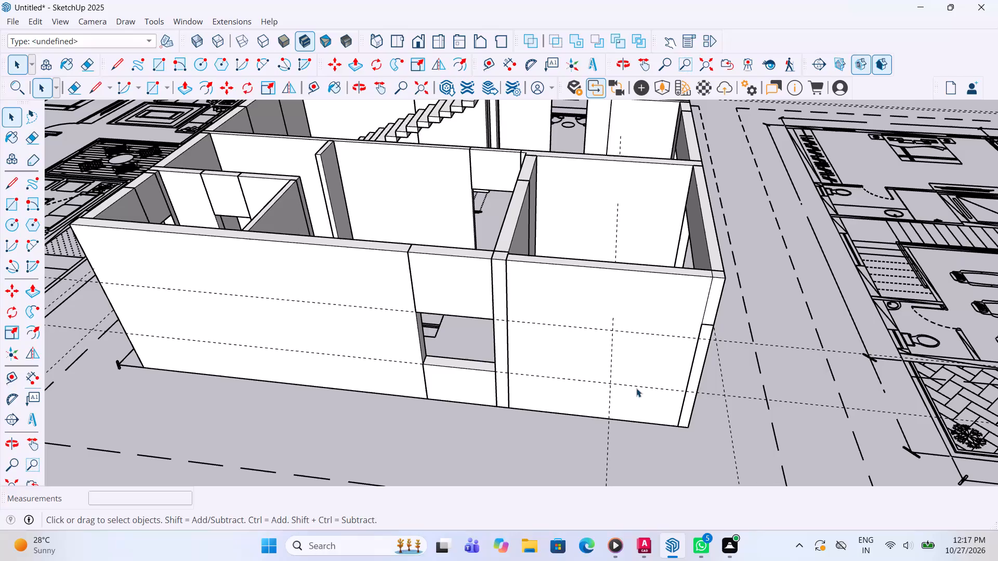
Delete the four old guide lines around the corner wall panel: both horizontal ones, the vertical one and the one beside the corner.
double_click(726, 395)
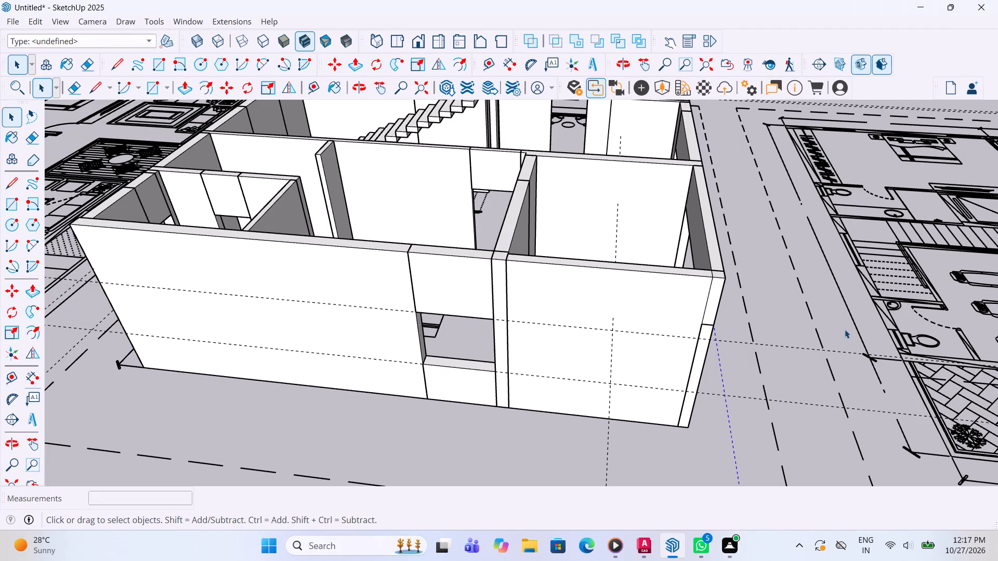
key(Delete)
drag(729, 410, 717, 383)
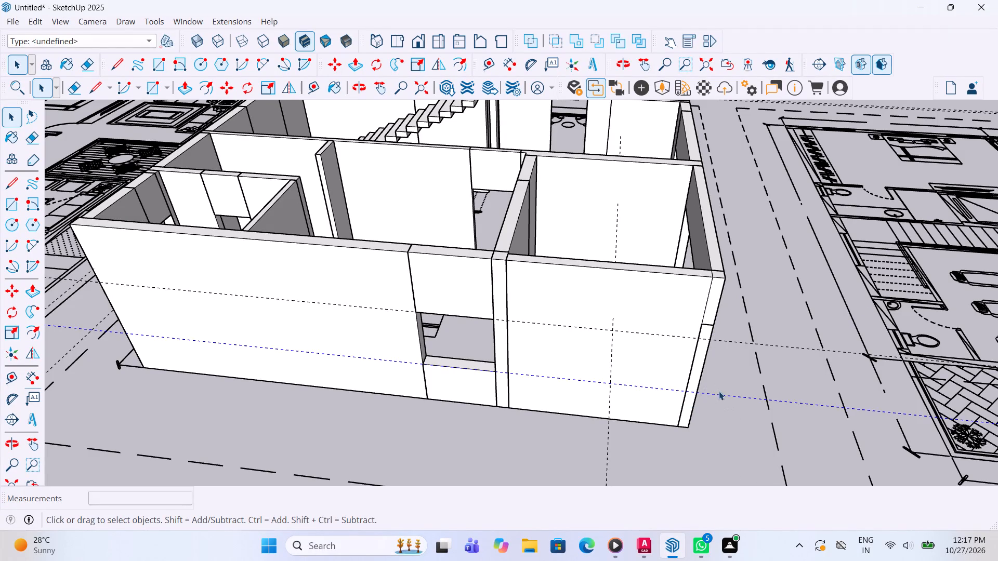
key(Delete)
drag(736, 349, 731, 335)
key(Delete)
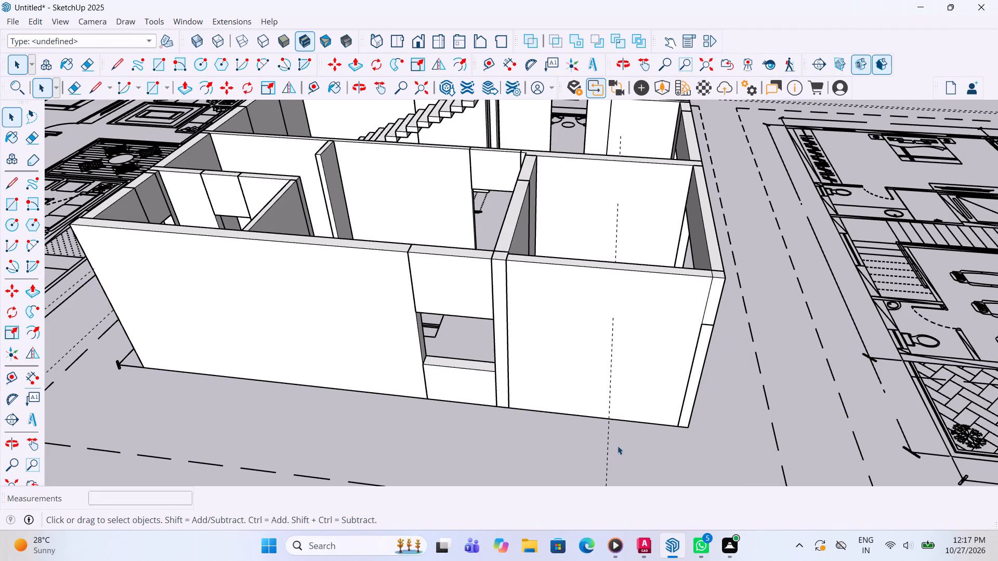
drag(622, 453, 597, 443)
key(Delete)
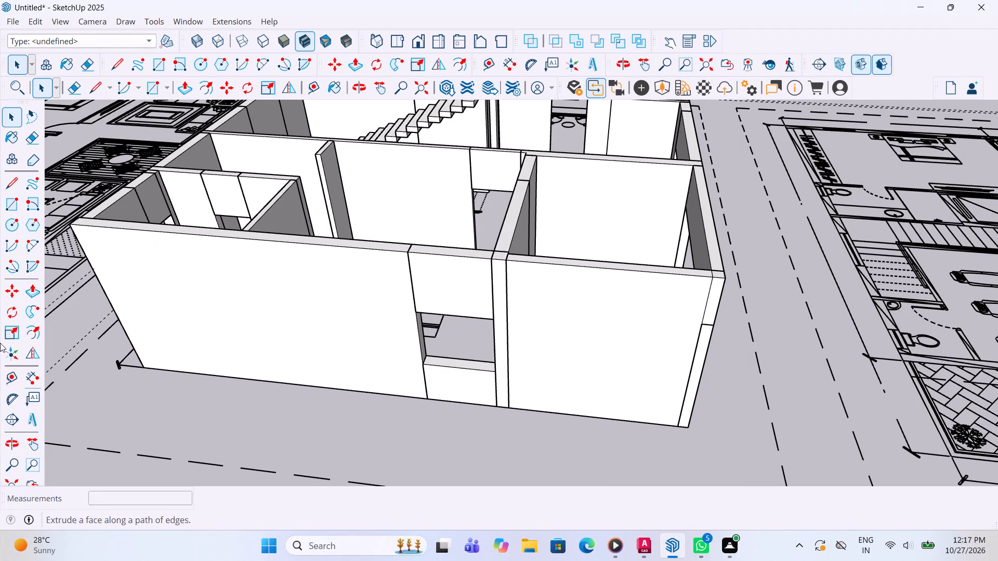
Place a horizontal guide 8' above the base of the corner wall panel and delete the vertical helper guide.
click(9, 386)
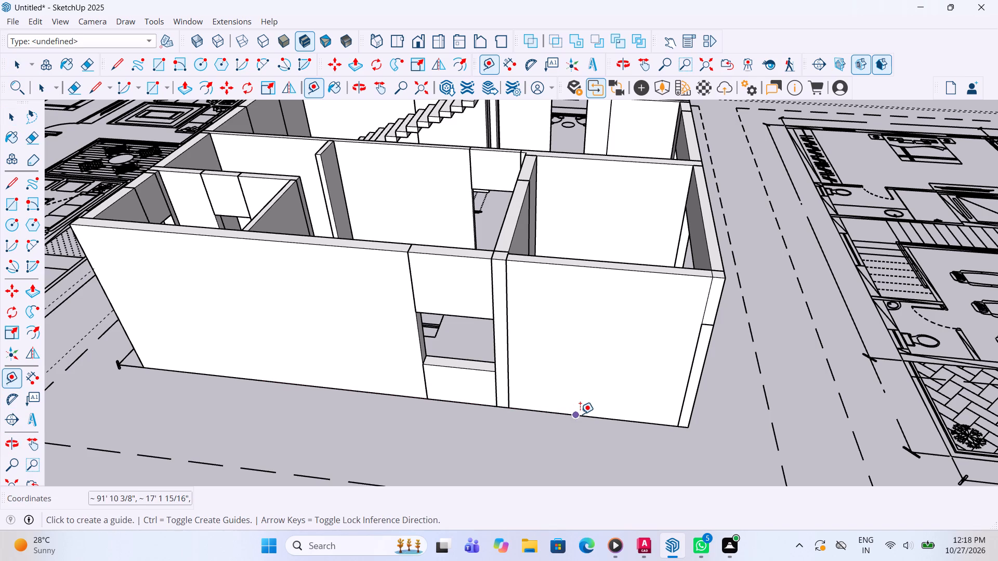
click(580, 414)
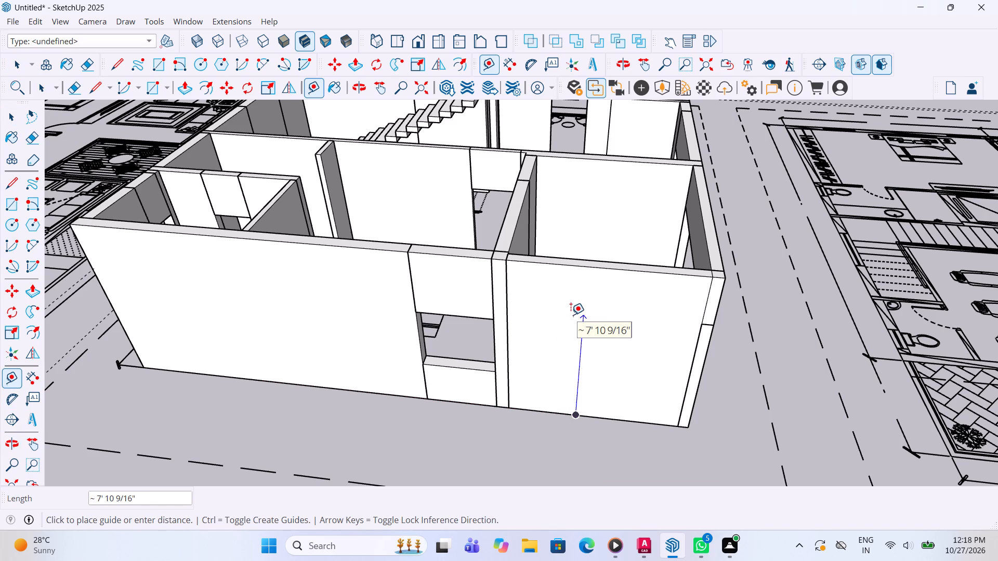
text(8')
key(Return)
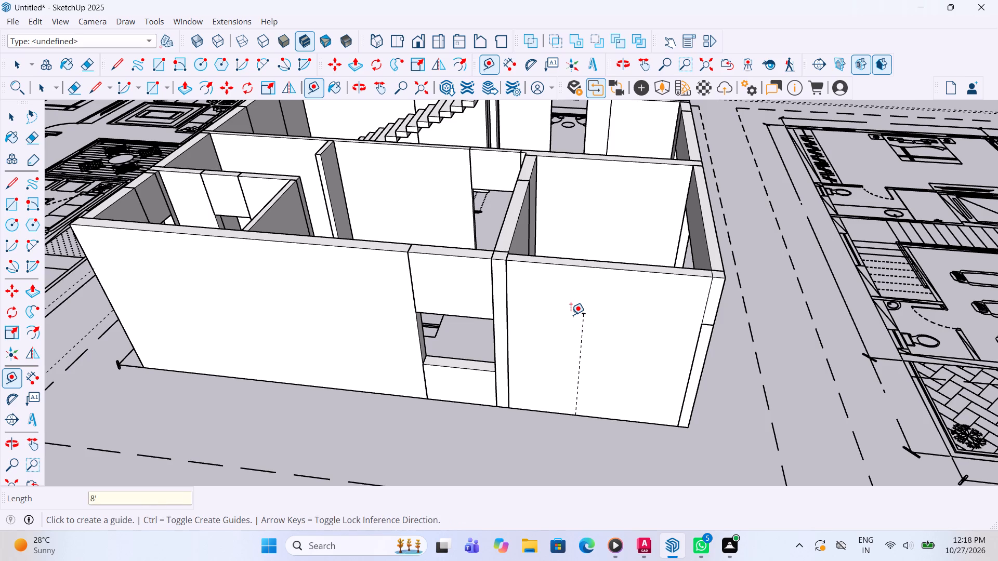
click(583, 313)
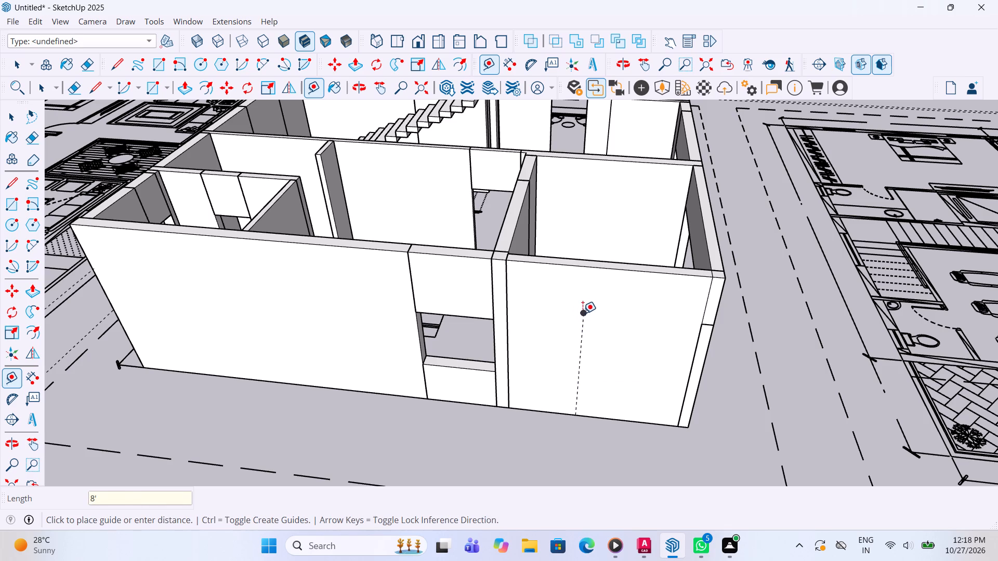
click(508, 307)
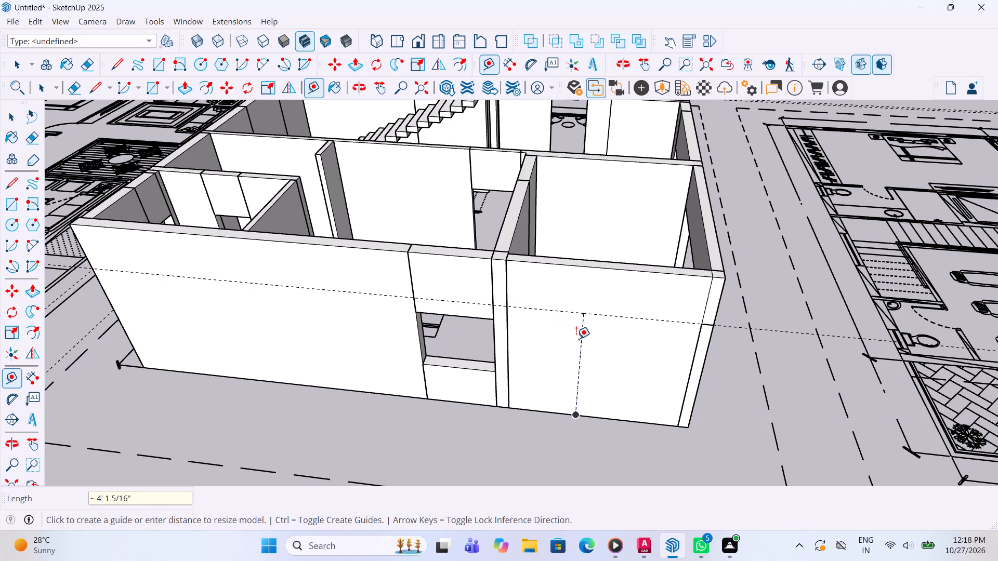
key(space)
click(580, 344)
click(580, 343)
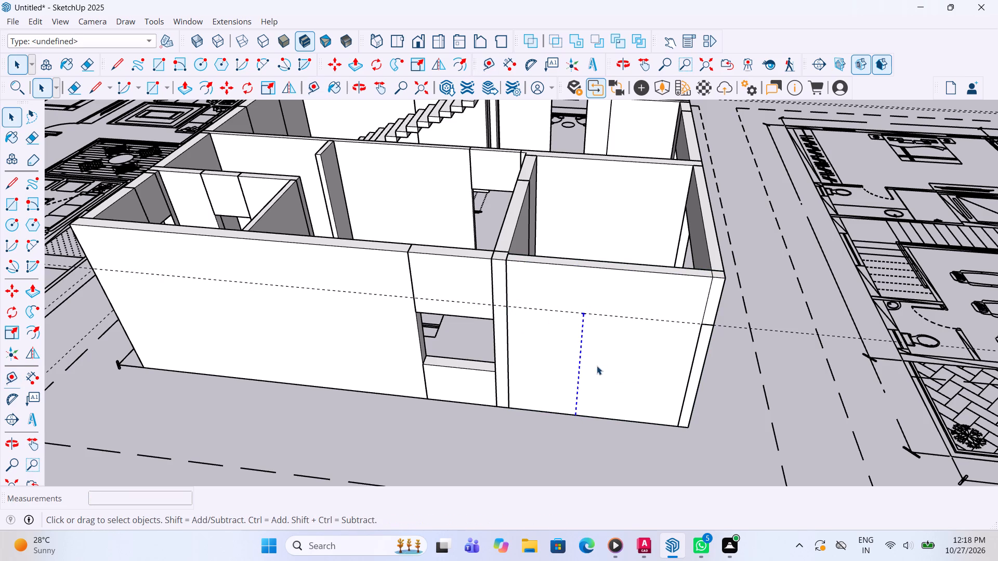
key(Delete)
Draw an 8' by about 10' 9 3/4" rectangle on the corner wall panel, from the guide down to the outer base corner.
double_click(595, 351)
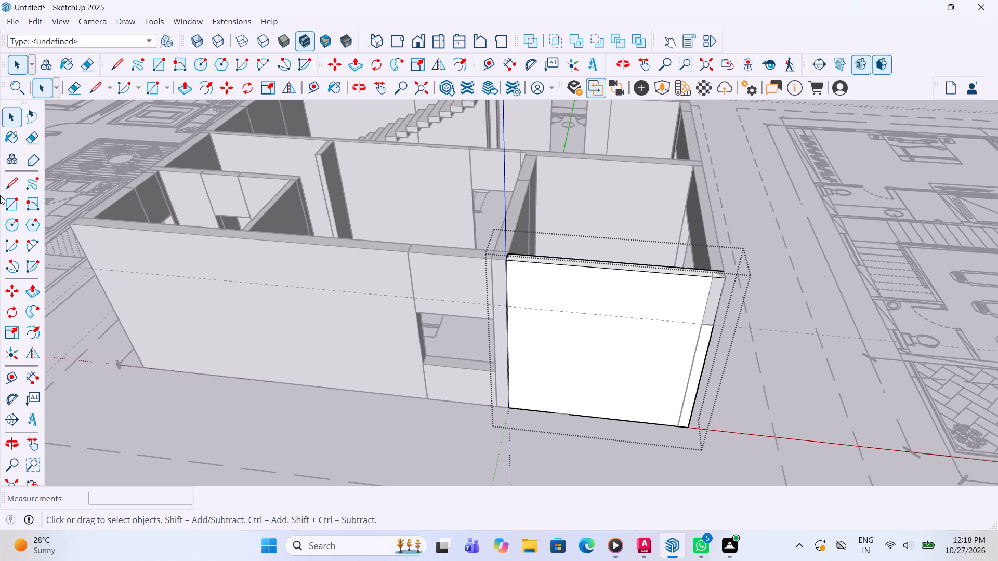
click(14, 208)
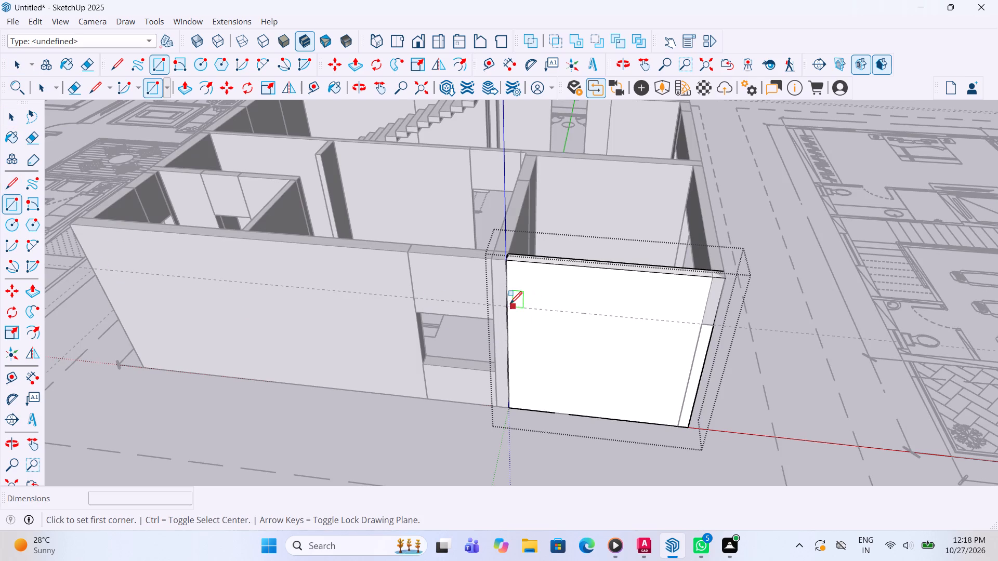
click(509, 304)
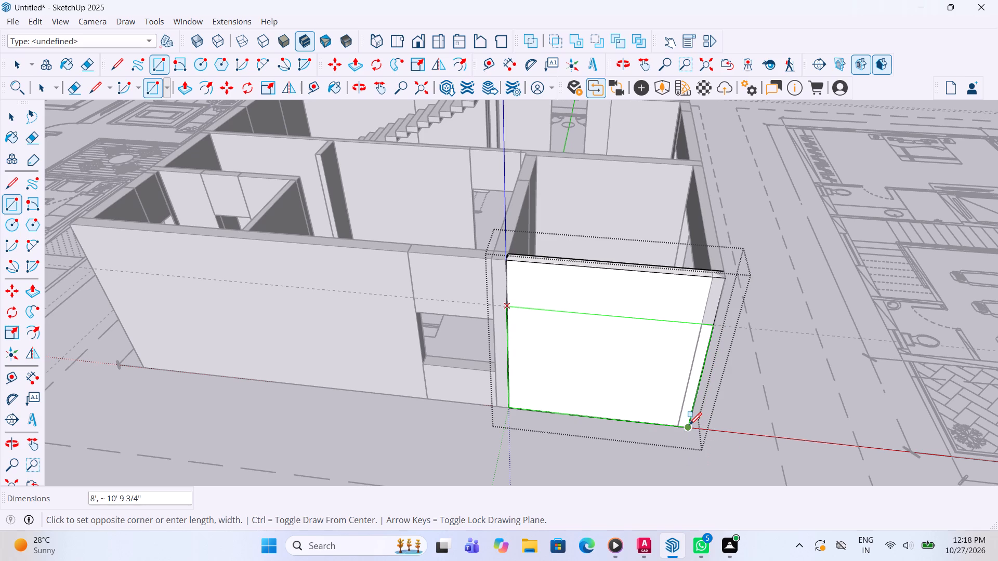
click(689, 426)
key(space)
Push the rectangle through the wall thickness to cut the opening below the panel's header.
key(p)
click(619, 371)
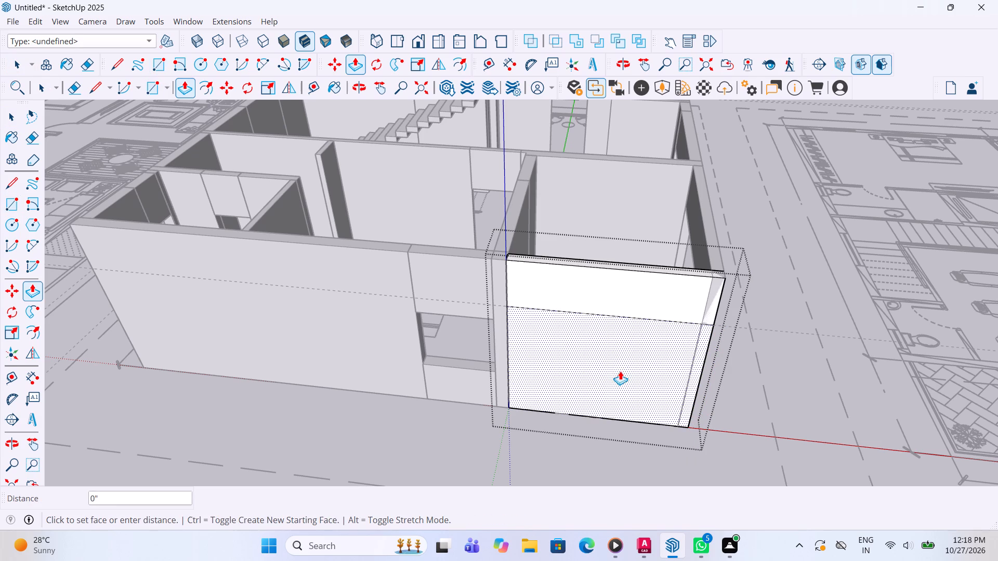
click(657, 349)
key(space)
middle_drag(753, 346, 669, 325)
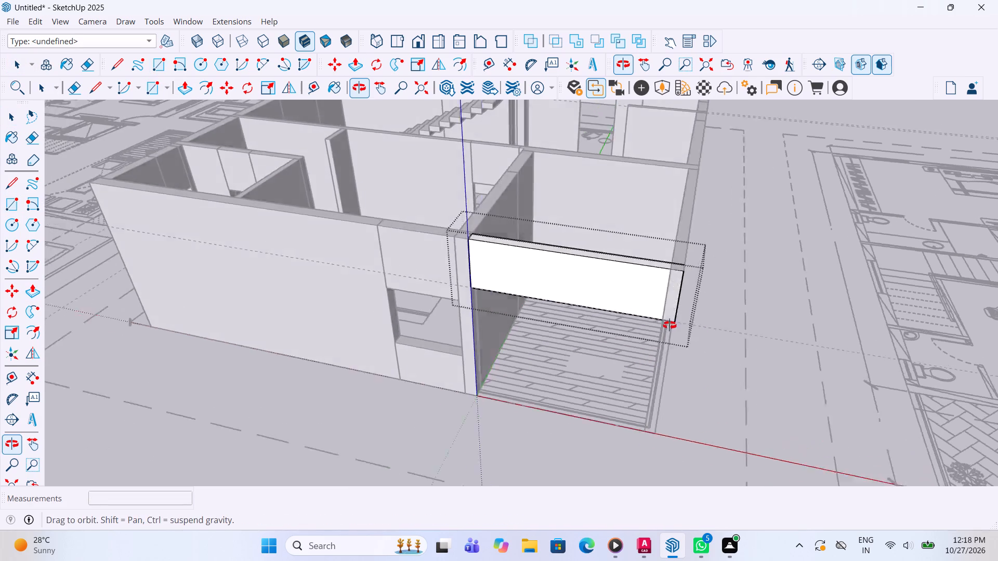
middle_drag(669, 325, 665, 325)
click(751, 266)
Delete the leftover thin post faces and edges below the adjoining side-wall header at the corner of the new opening.
scroll(638, 297, down, 2)
middle_drag(638, 297, 595, 273)
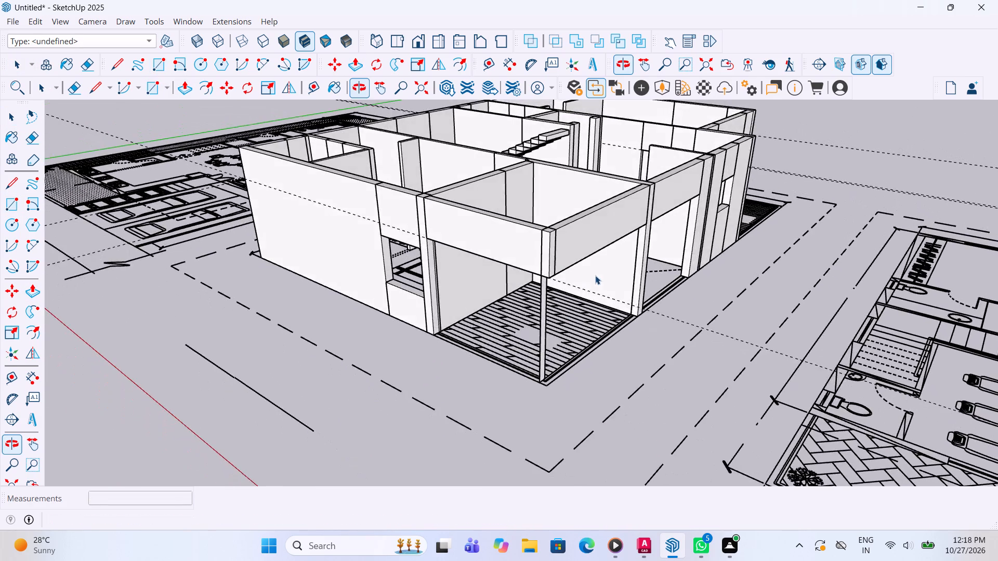
scroll(557, 327, up, 2)
click(534, 315)
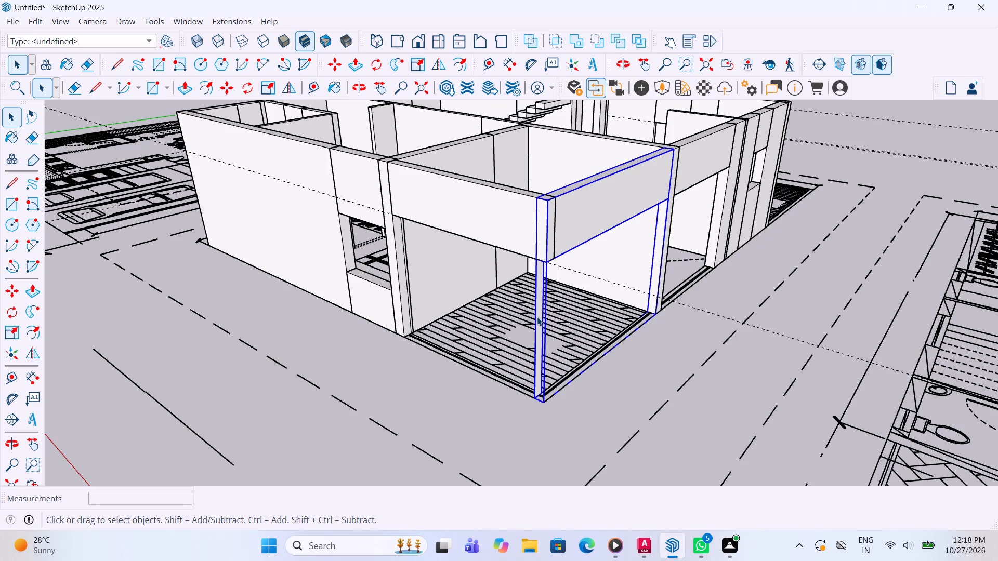
triple_click(537, 317)
click(540, 324)
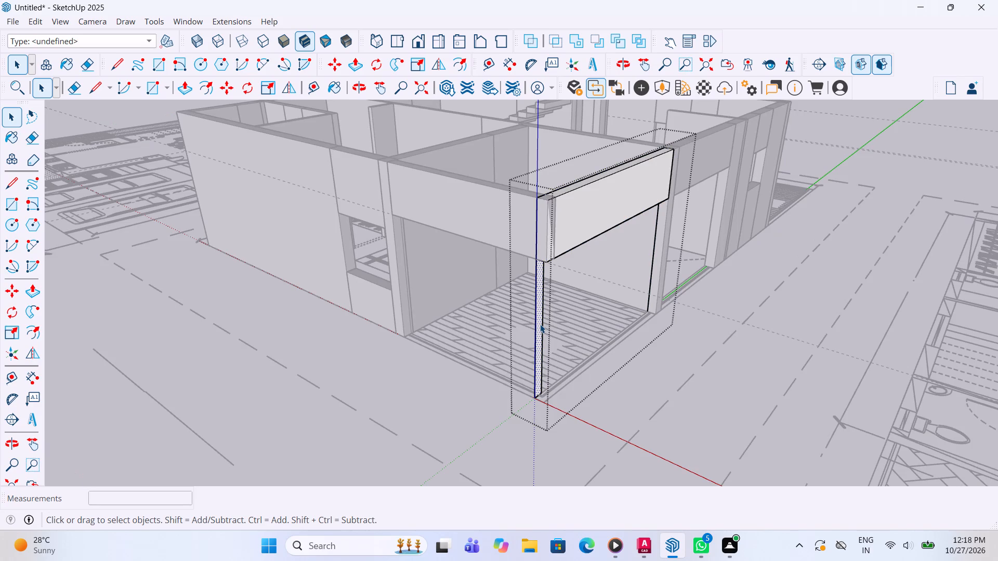
key(Delete)
click(543, 313)
key(Delete)
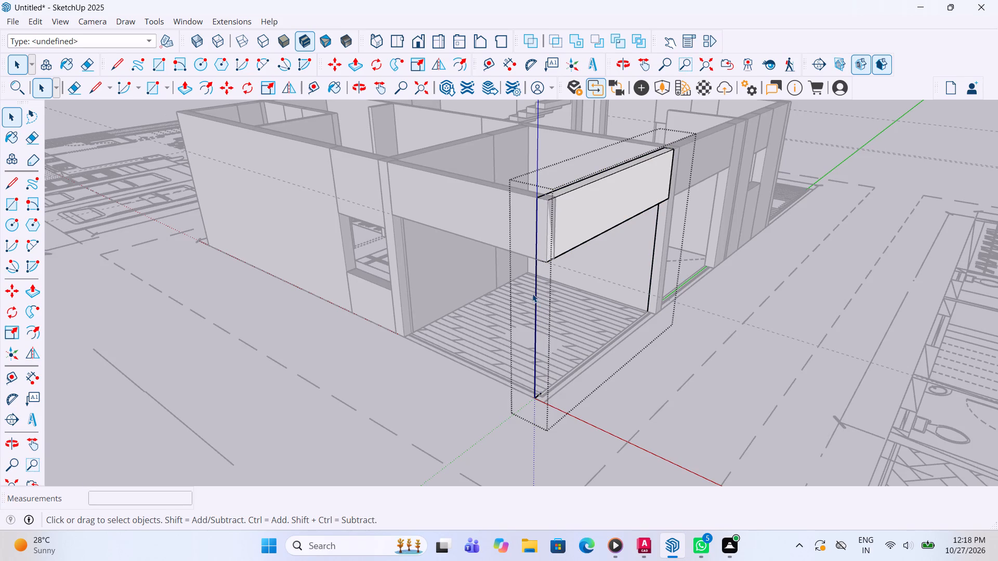
click(533, 293)
click(536, 290)
key(Delete)
click(651, 266)
key(Delete)
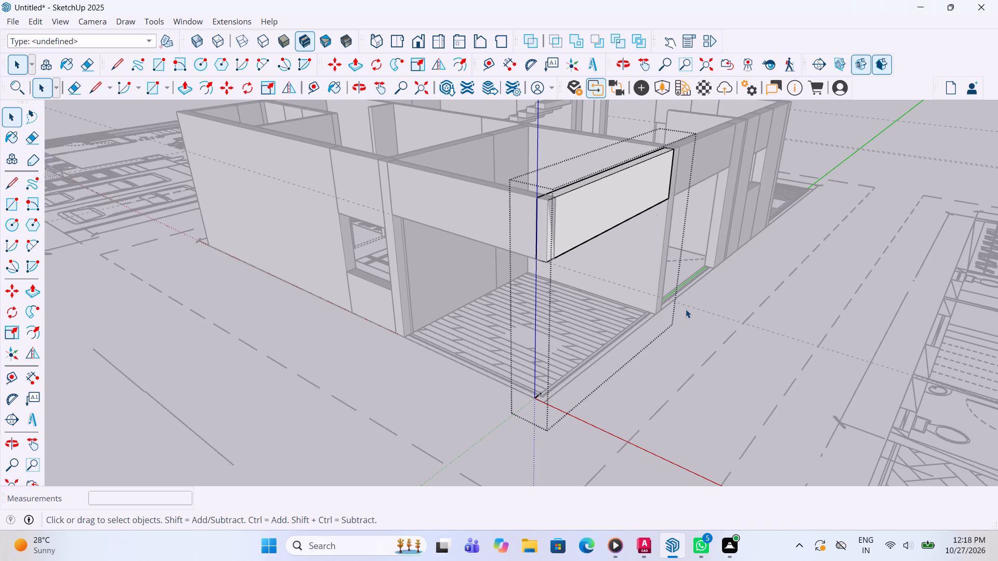
click(686, 309)
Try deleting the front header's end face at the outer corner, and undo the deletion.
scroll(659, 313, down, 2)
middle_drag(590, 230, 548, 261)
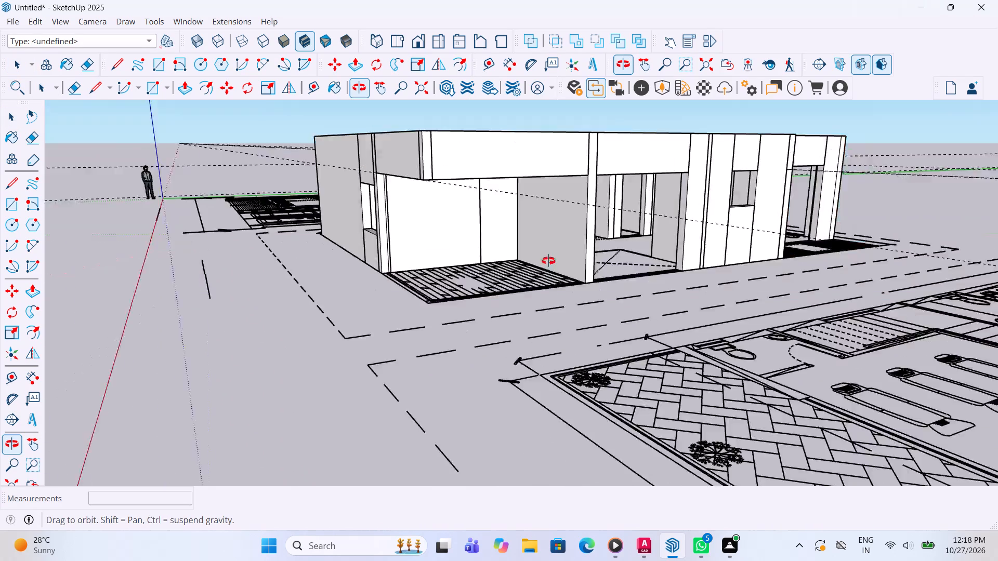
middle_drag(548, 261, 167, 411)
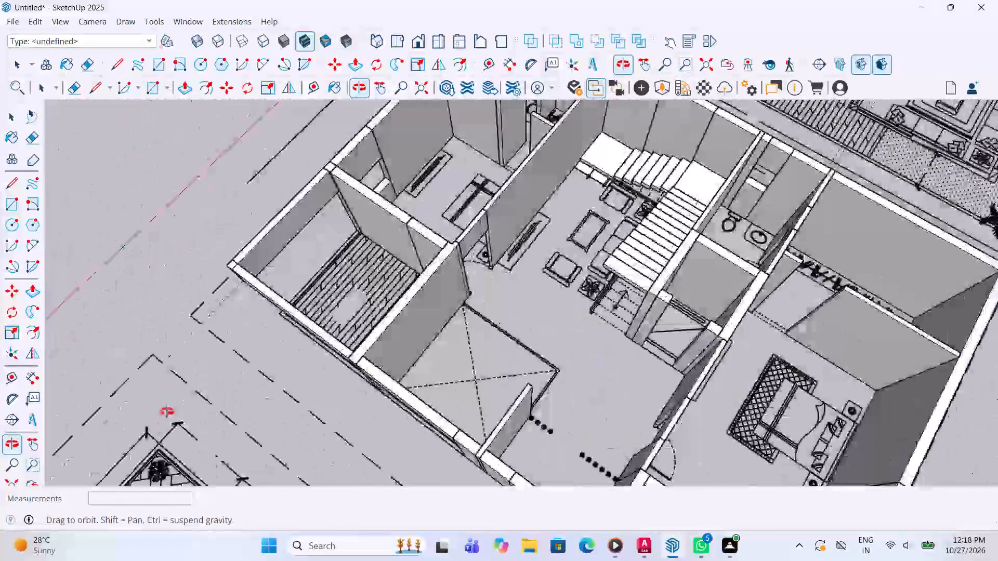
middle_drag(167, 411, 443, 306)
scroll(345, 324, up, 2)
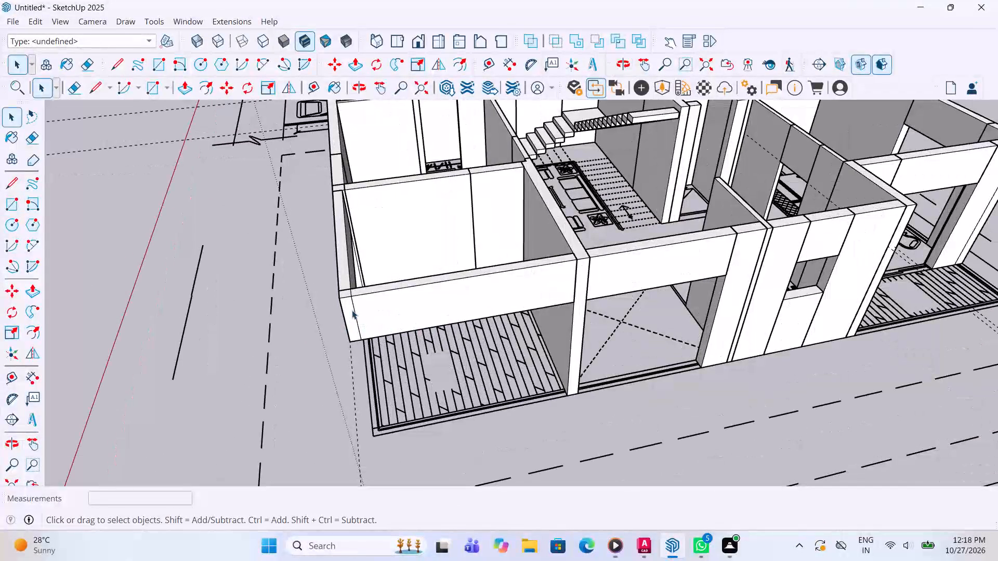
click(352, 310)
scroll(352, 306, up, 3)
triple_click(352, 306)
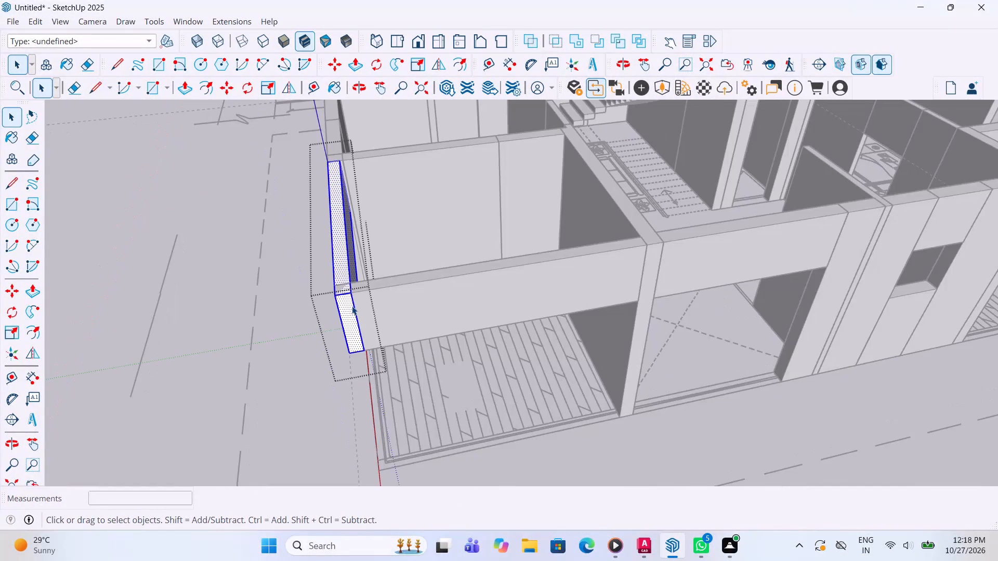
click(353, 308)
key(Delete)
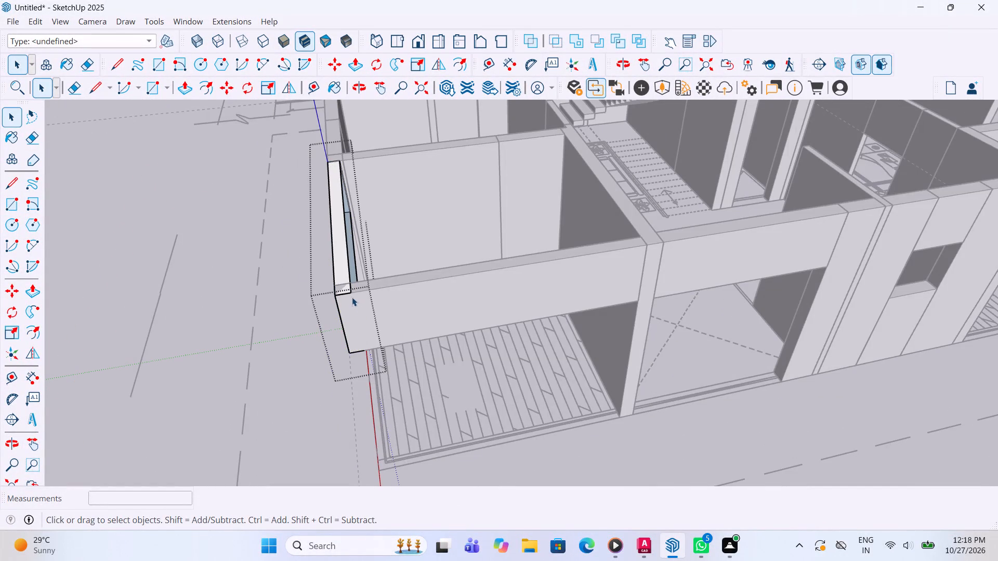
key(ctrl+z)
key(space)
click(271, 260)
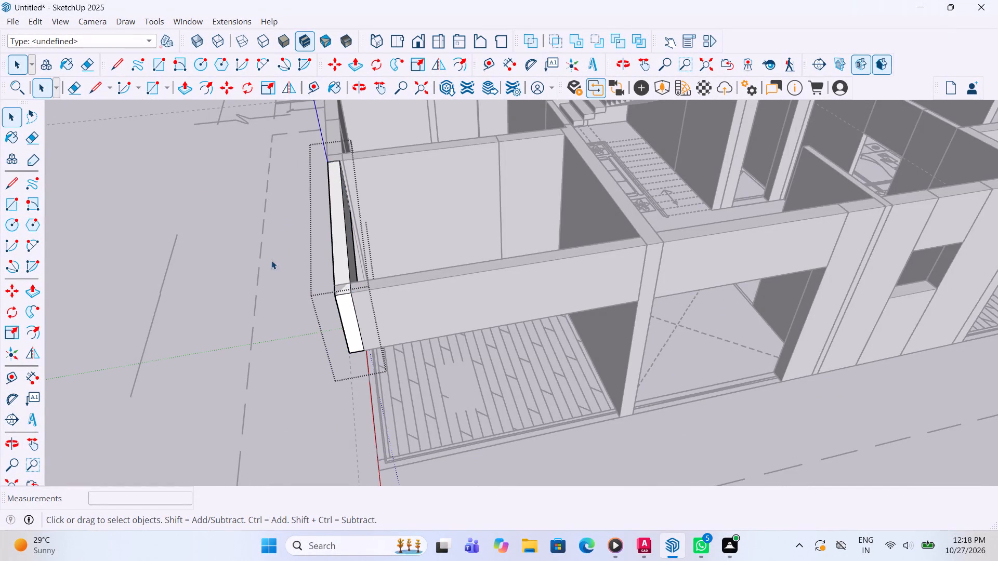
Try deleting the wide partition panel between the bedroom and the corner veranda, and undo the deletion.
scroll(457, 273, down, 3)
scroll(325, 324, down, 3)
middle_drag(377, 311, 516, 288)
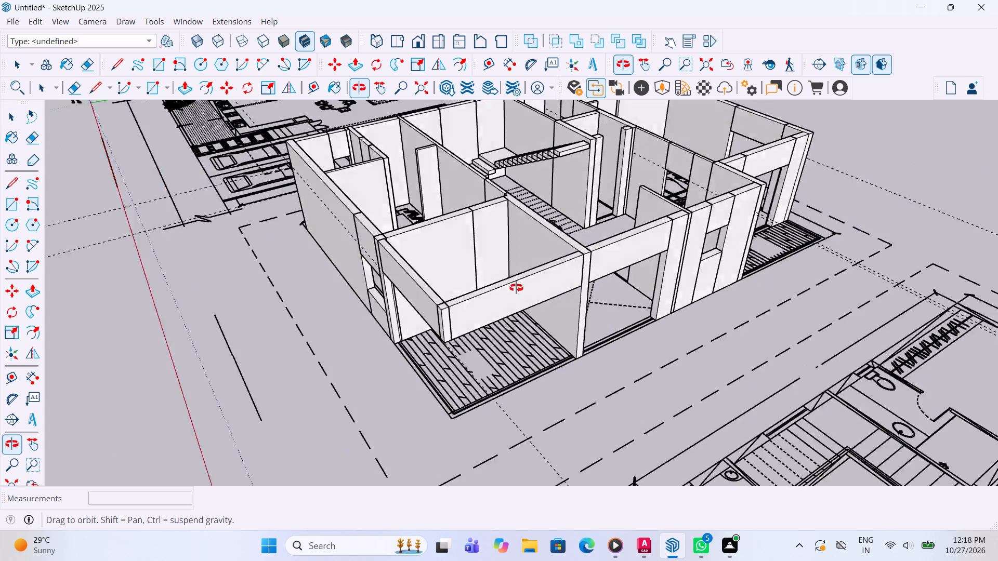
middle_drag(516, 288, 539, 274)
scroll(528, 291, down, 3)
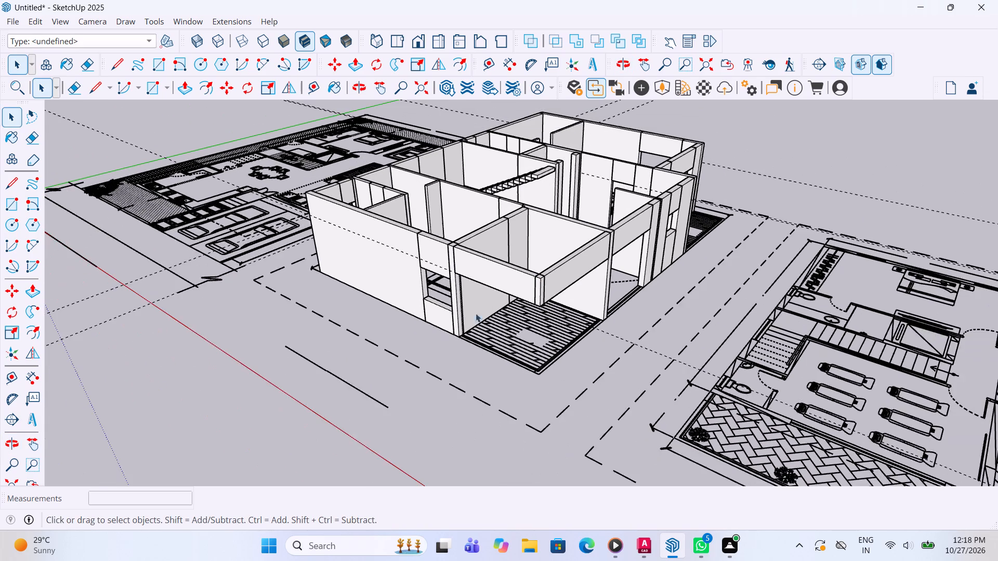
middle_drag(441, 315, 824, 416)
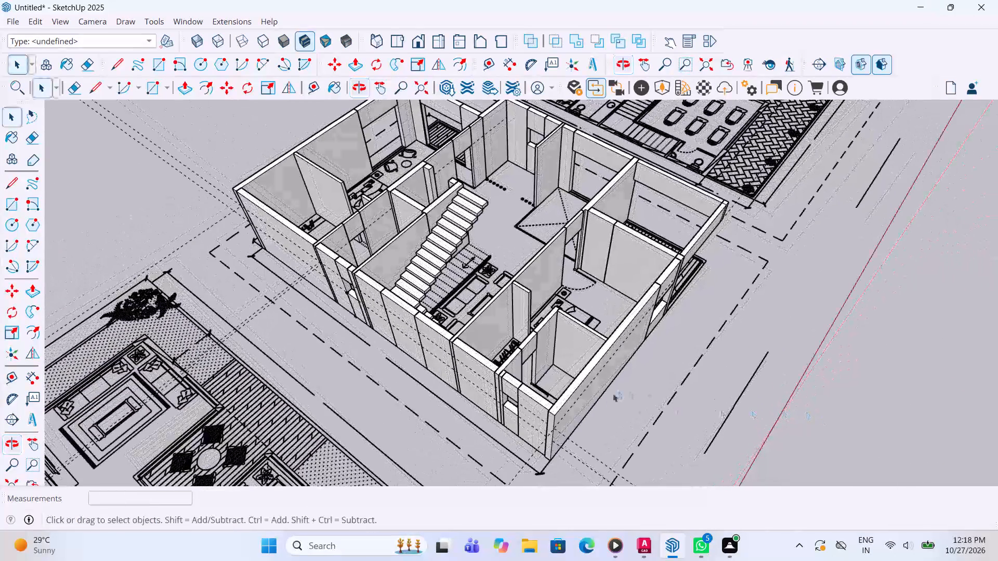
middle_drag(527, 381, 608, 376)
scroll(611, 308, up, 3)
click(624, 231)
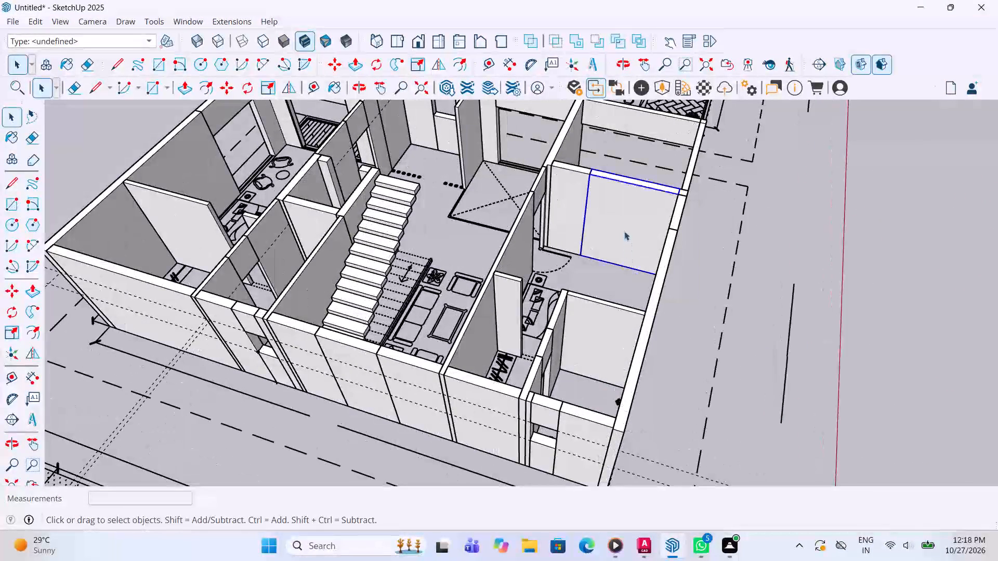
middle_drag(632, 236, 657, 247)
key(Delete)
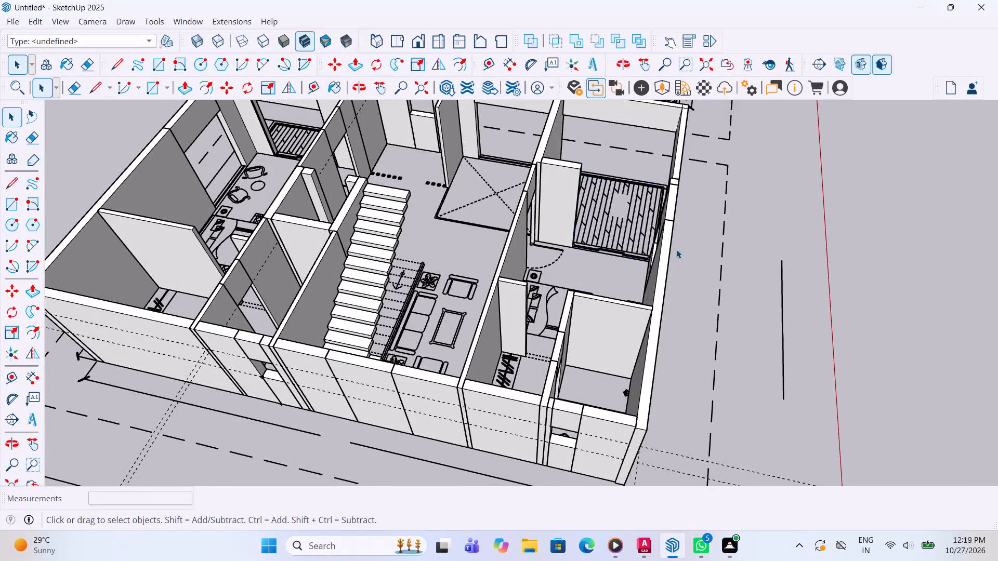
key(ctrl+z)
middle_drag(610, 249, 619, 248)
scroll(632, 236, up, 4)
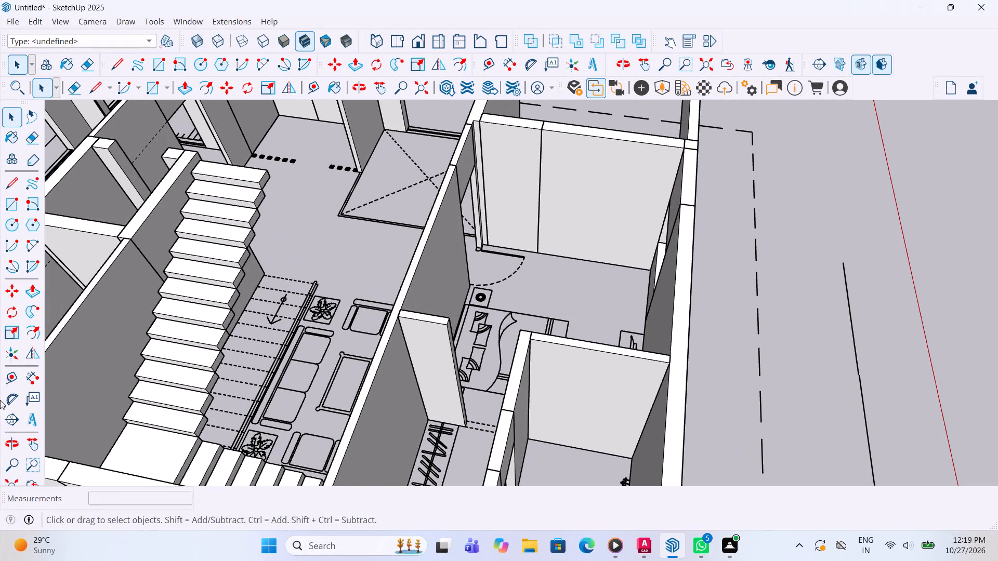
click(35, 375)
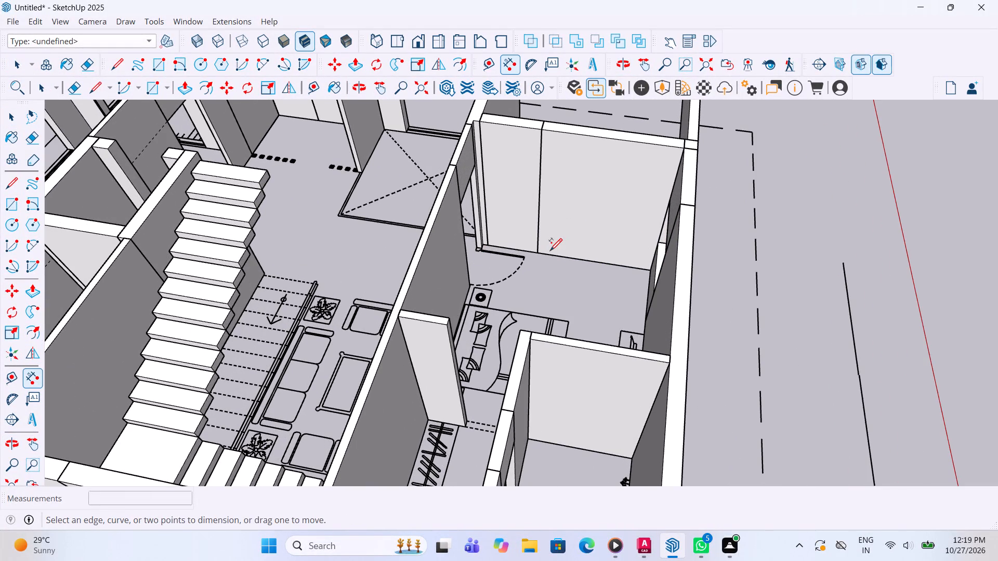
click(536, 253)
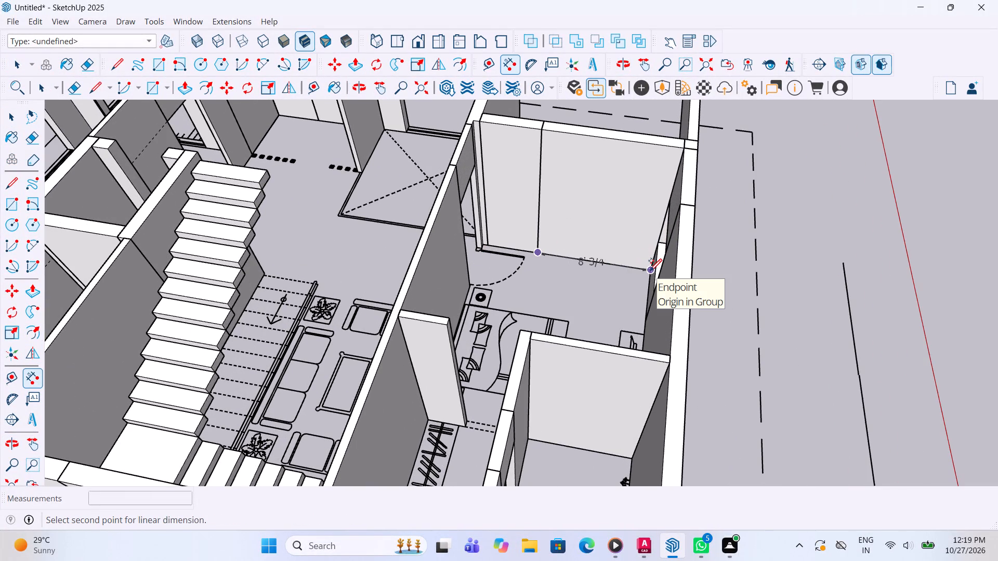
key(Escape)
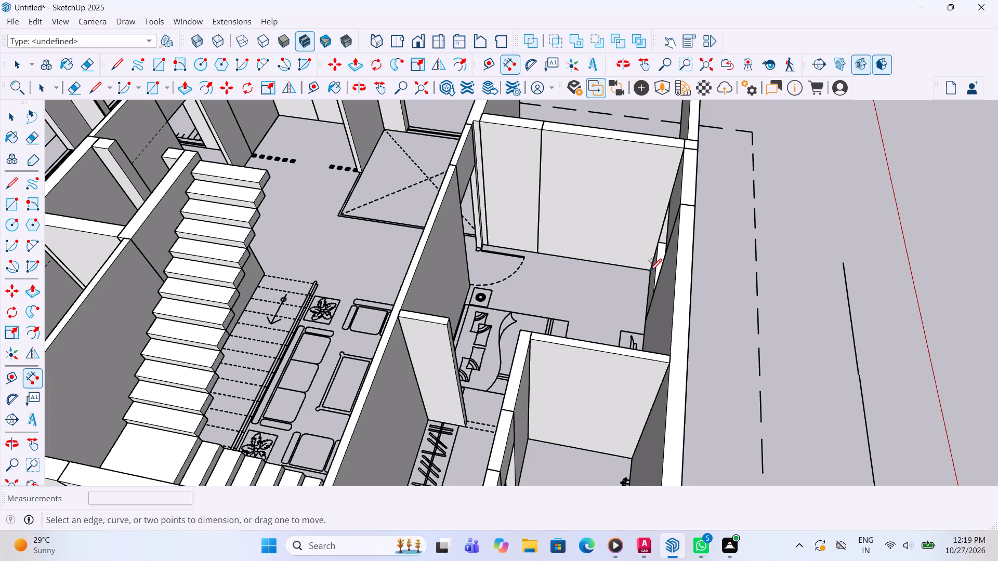
Place a horizontal guide 8' above the base edge of the wide partition panel between the bedroom and corner veranda.
middle_drag(656, 274, 662, 273)
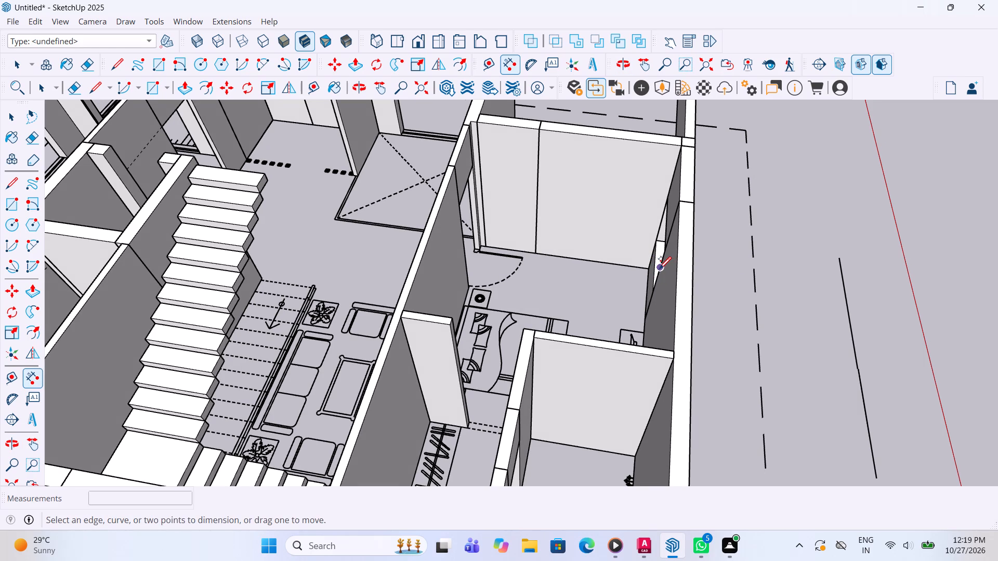
scroll(612, 264, up, 3)
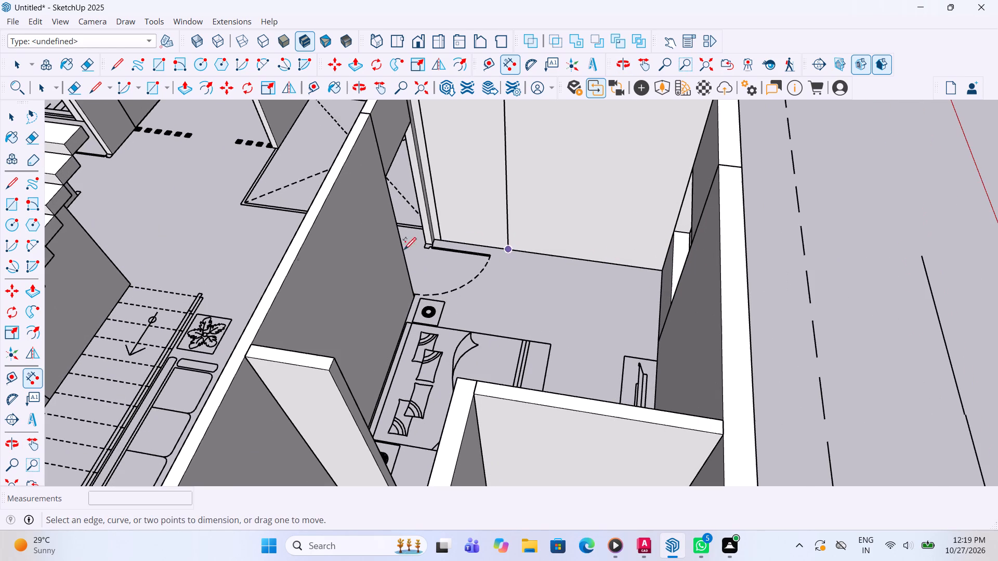
click(3, 370)
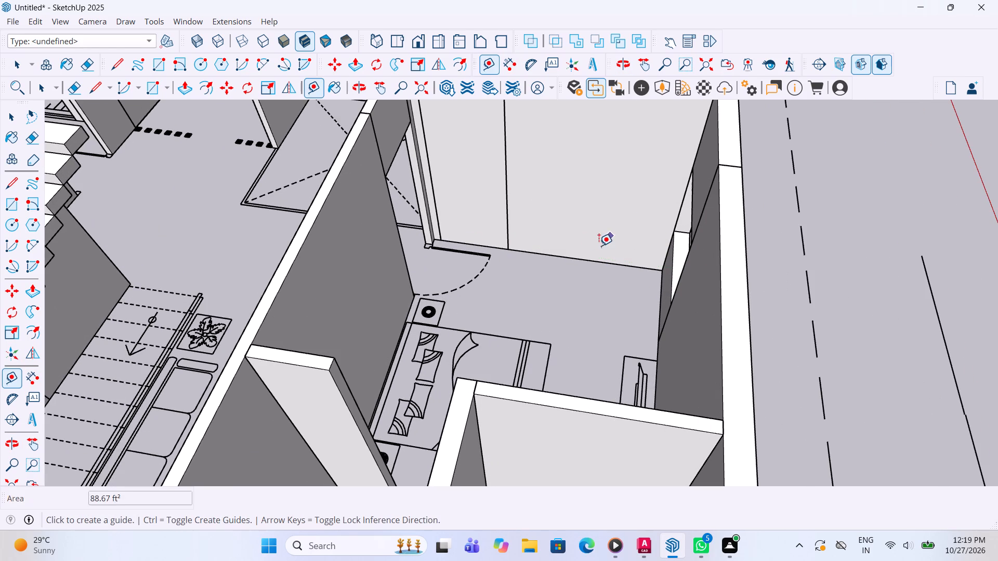
click(575, 257)
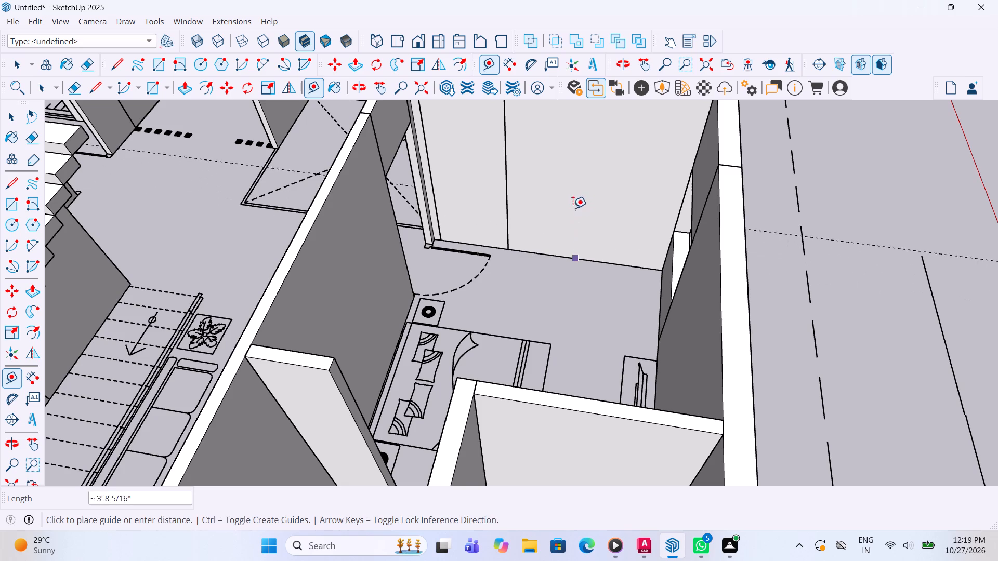
text(8')
key(Return)
key(space)
Inside the wide partition panel's group, draw a rectangle 8' by about 8' 3/4" from the guide down to the floor.
scroll(548, 278, down, 3)
middle_drag(559, 283, 567, 272)
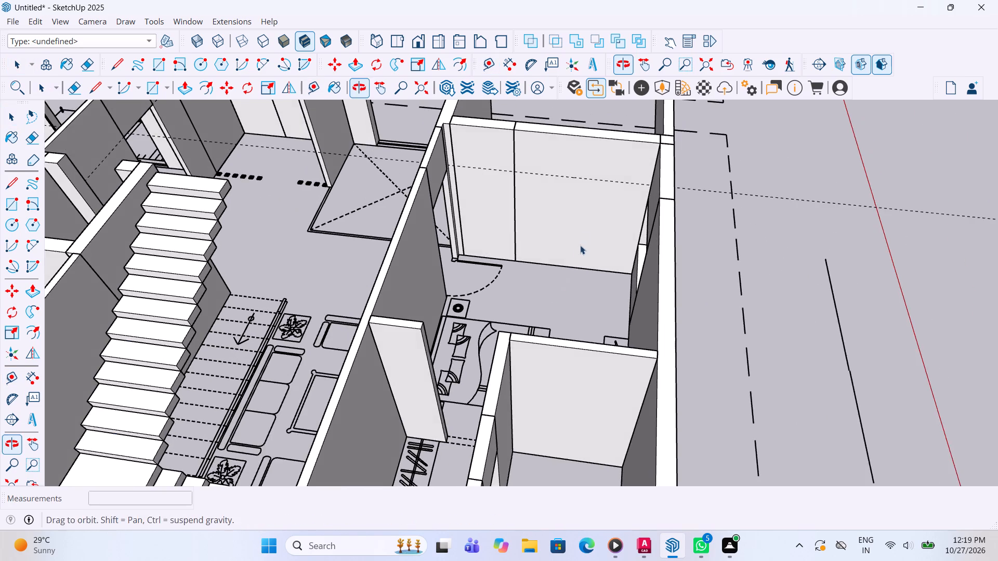
scroll(577, 229, up, 1)
double_click(573, 225)
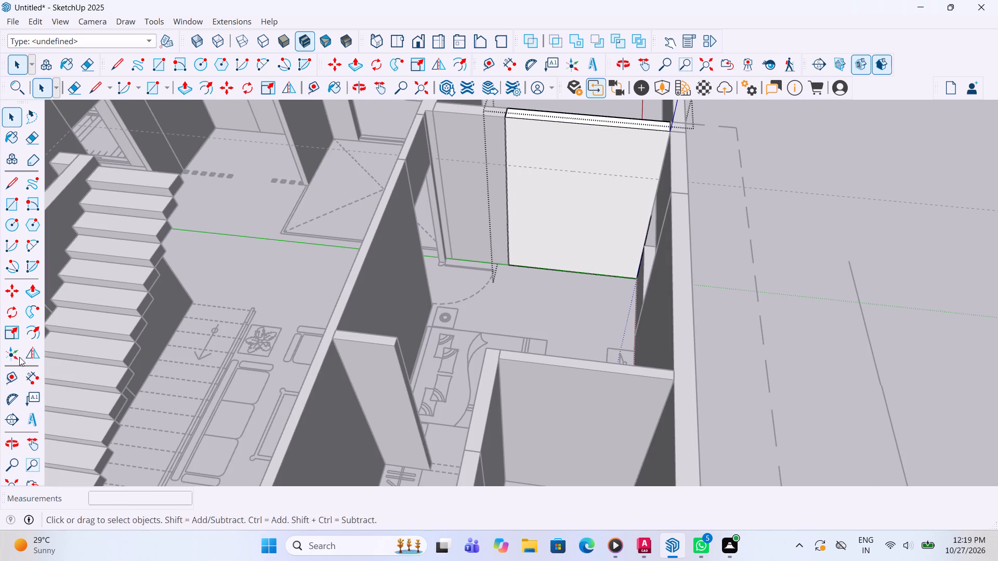
click(7, 210)
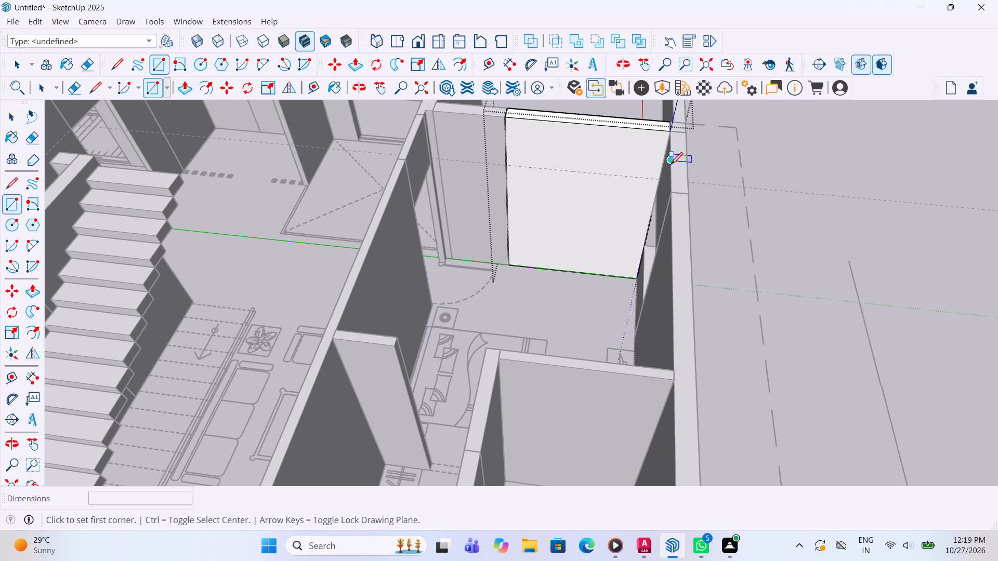
scroll(651, 185, up, 4)
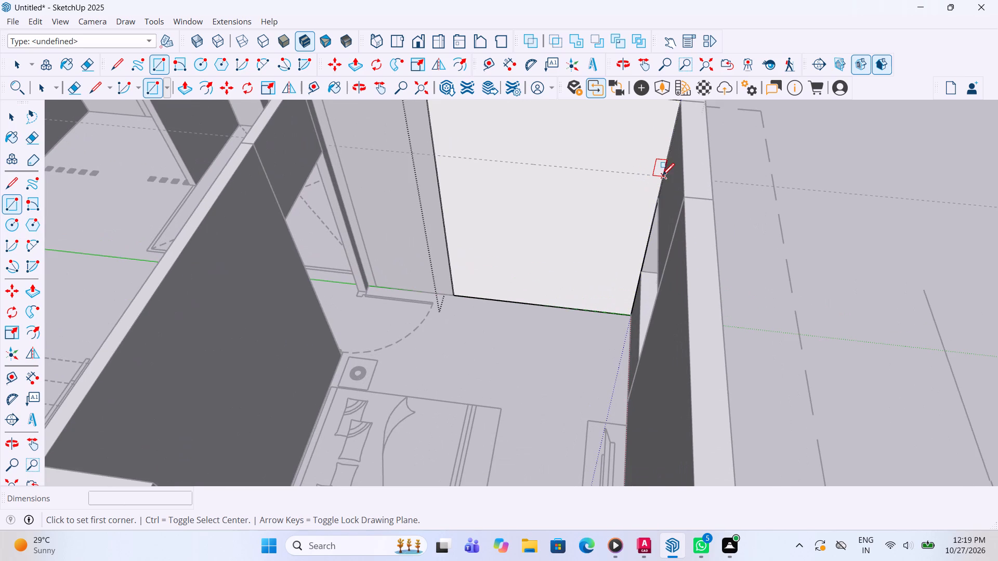
click(663, 178)
click(455, 297)
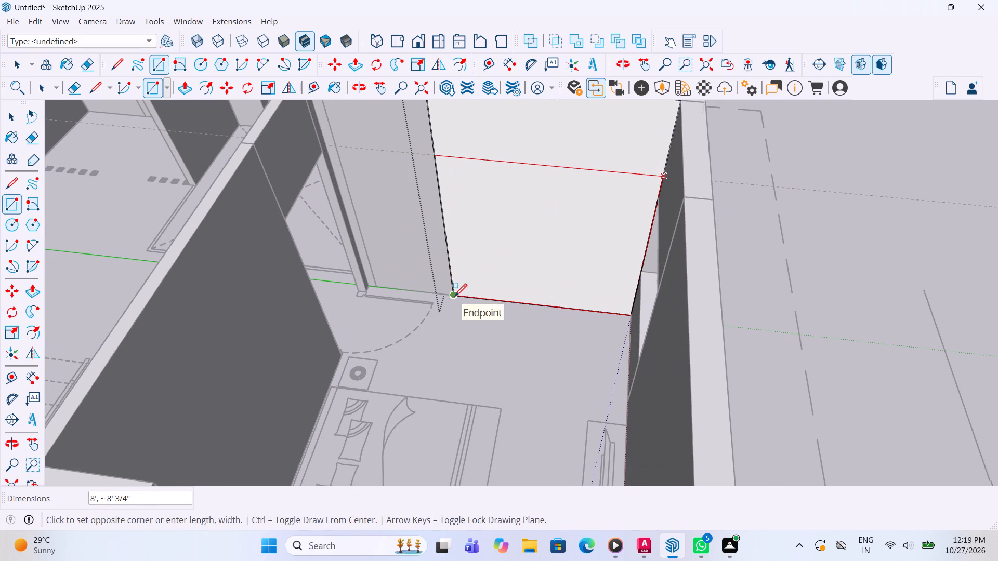
key(space)
Push the rectangle through the panel's thickness to cut the bedroom's opening onto the corner veranda.
key(p)
click(489, 252)
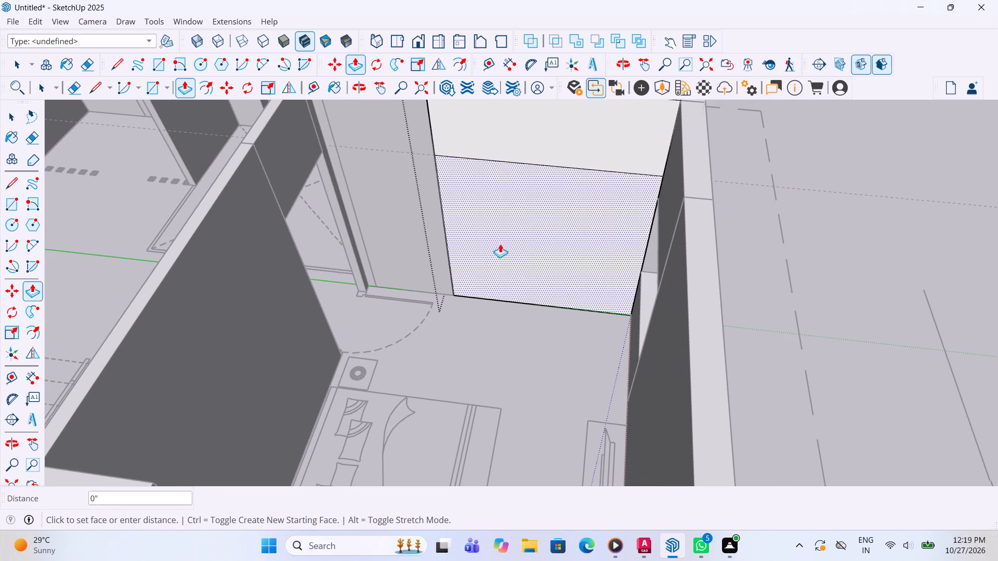
click(566, 209)
key(space)
scroll(544, 301, down, 3)
click(752, 256)
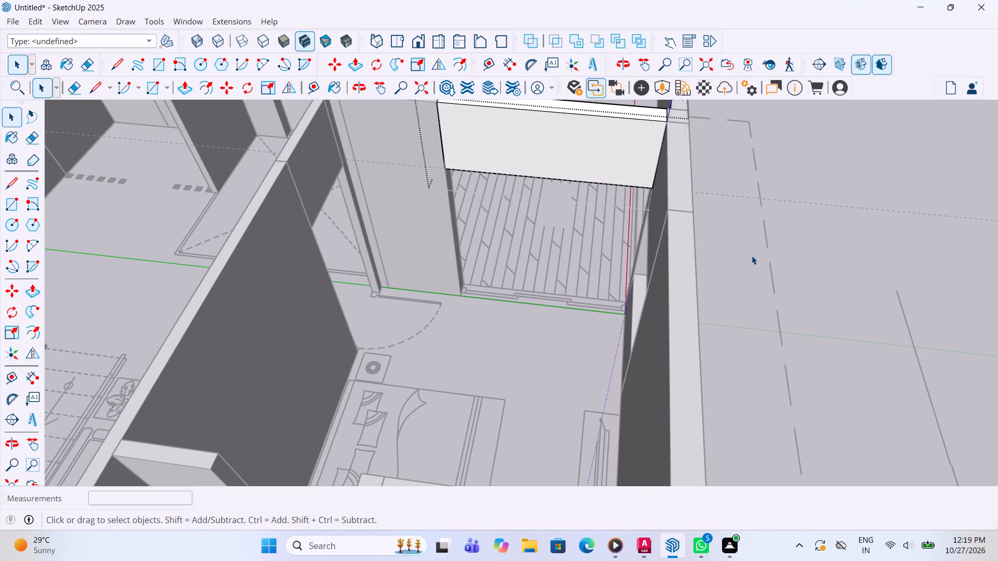
Examine the whole walled floor from several sides, checking the openings, rooms, staircase and corner veranda.
scroll(638, 335, down, 4)
middle_drag(638, 336, 328, 306)
scroll(478, 322, down, 1)
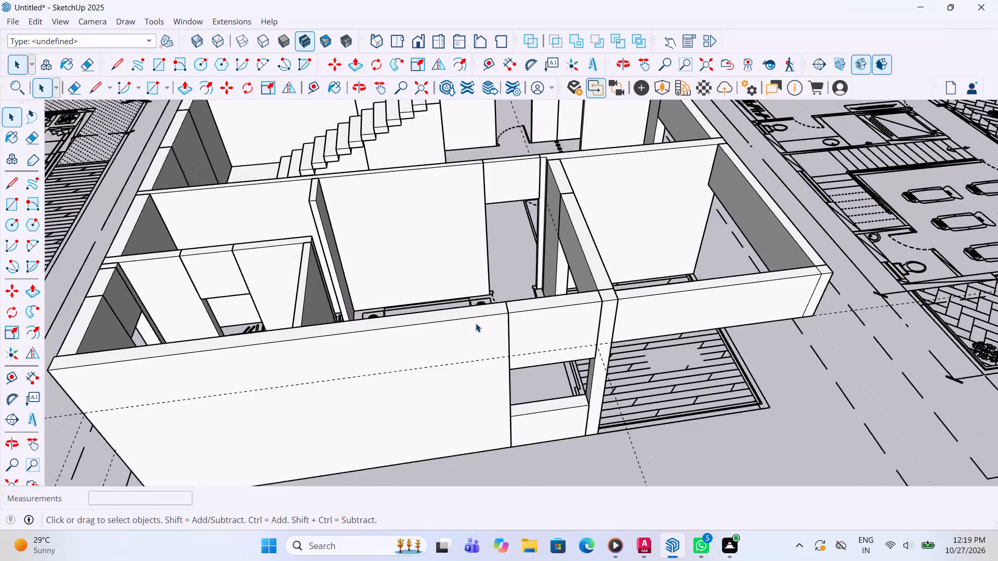
scroll(473, 323, down, 12)
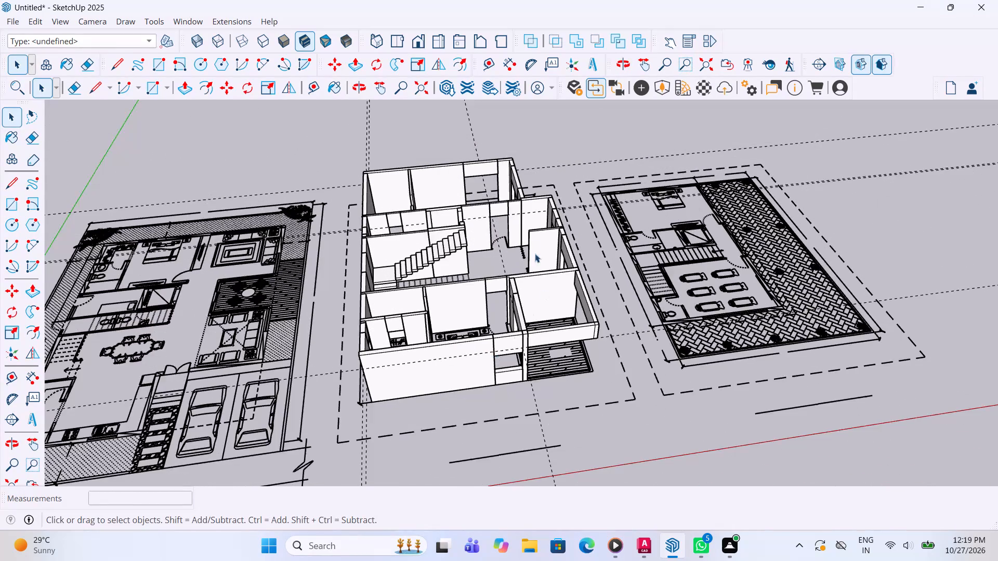
scroll(526, 228, up, 3)
middle_drag(526, 228, 478, 309)
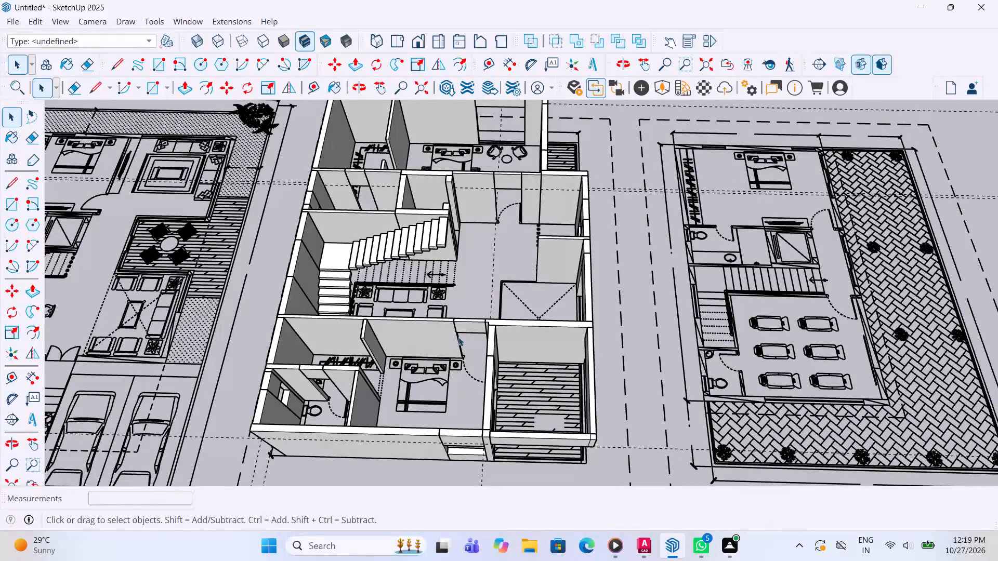
scroll(453, 345, down, 4)
scroll(449, 158, up, 4)
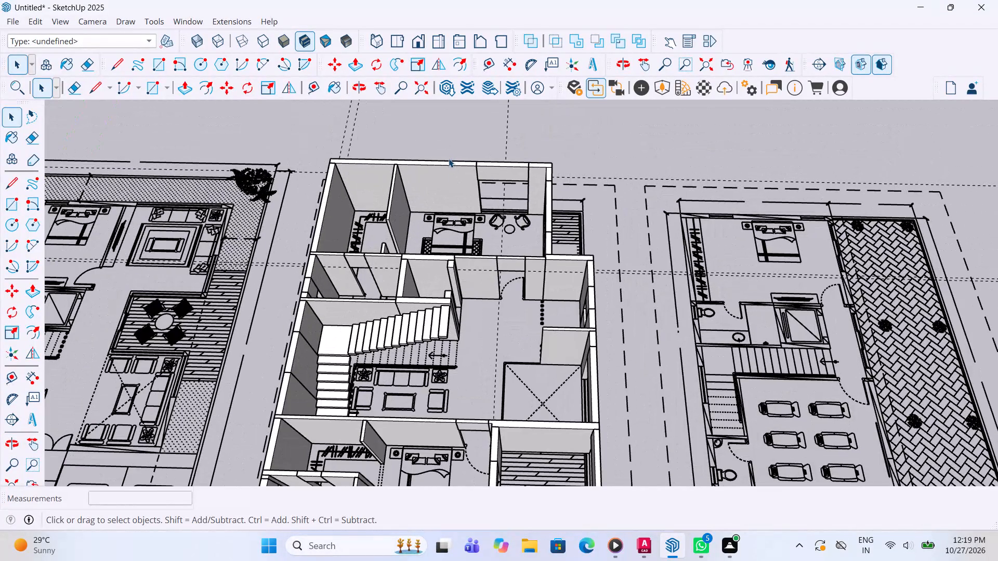
scroll(502, 173, down, 1)
scroll(597, 234, up, 1)
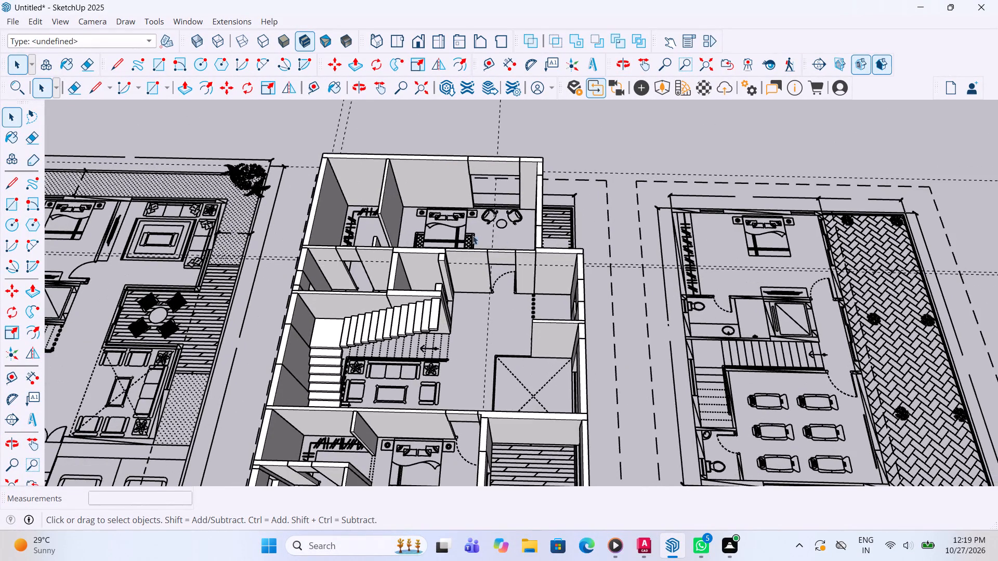
middle_drag(526, 239, 625, 215)
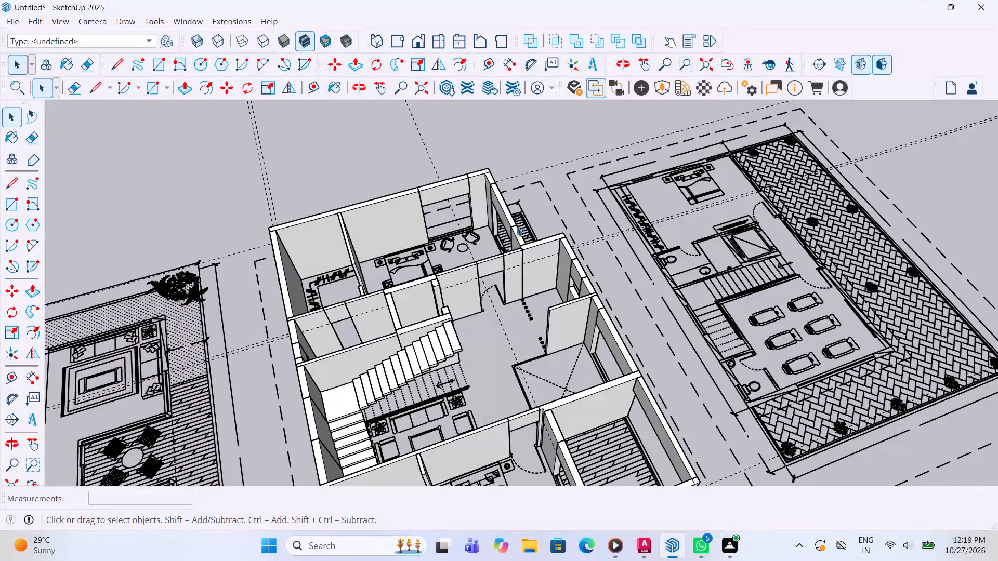
scroll(475, 248, down, 2)
scroll(501, 272, up, 3)
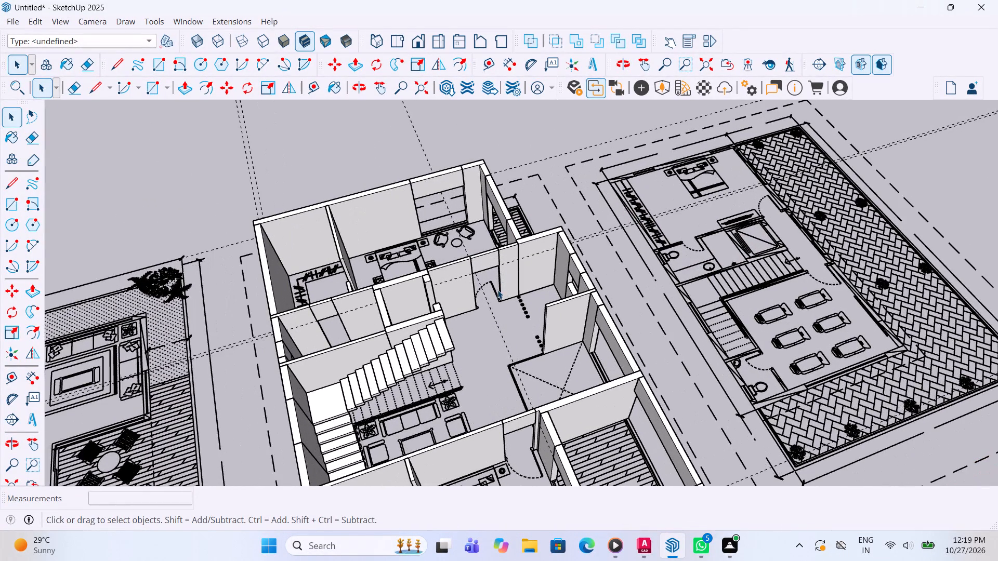
middle_drag(497, 290, 424, 223)
scroll(424, 223, down, 3)
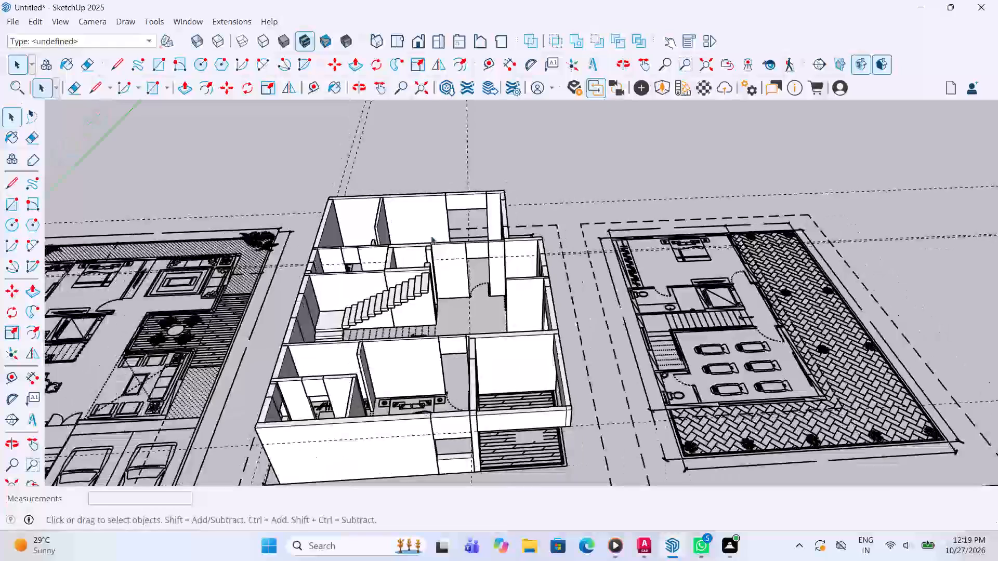
scroll(399, 383, up, 3)
middle_drag(393, 392, 434, 465)
middle_click(434, 465)
scroll(520, 313, down, 4)
scroll(359, 163, up, 3)
scroll(354, 234, up, 2)
middle_drag(387, 234, 385, 232)
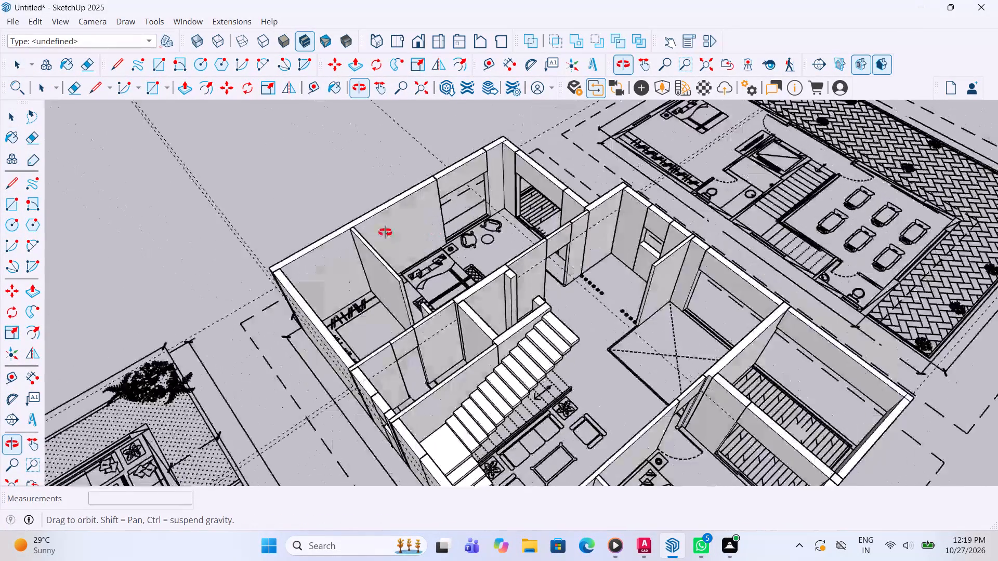
middle_drag(385, 232, 224, 232)
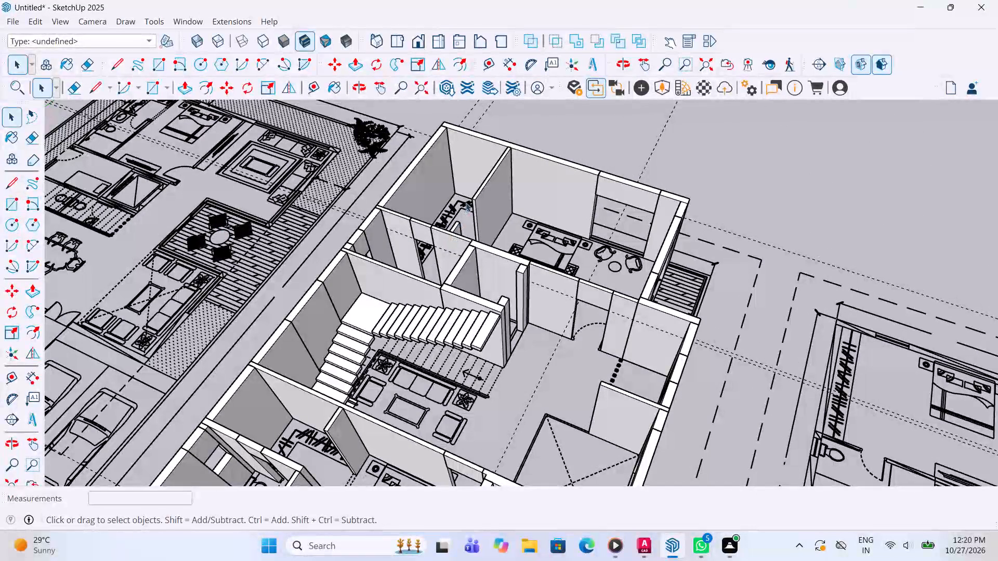
scroll(466, 203, down, 4)
scroll(540, 375, up, 2)
scroll(501, 457, up, 2)
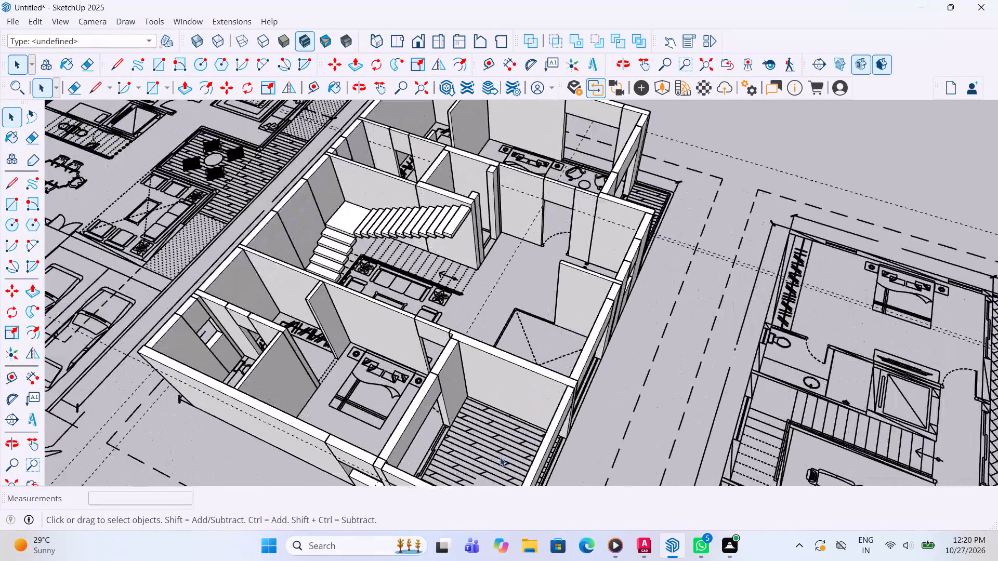
middle_drag(503, 450, 583, 291)
scroll(581, 311, down, 4)
scroll(481, 391, up, 3)
scroll(447, 357, up, 2)
middle_drag(447, 357, 450, 360)
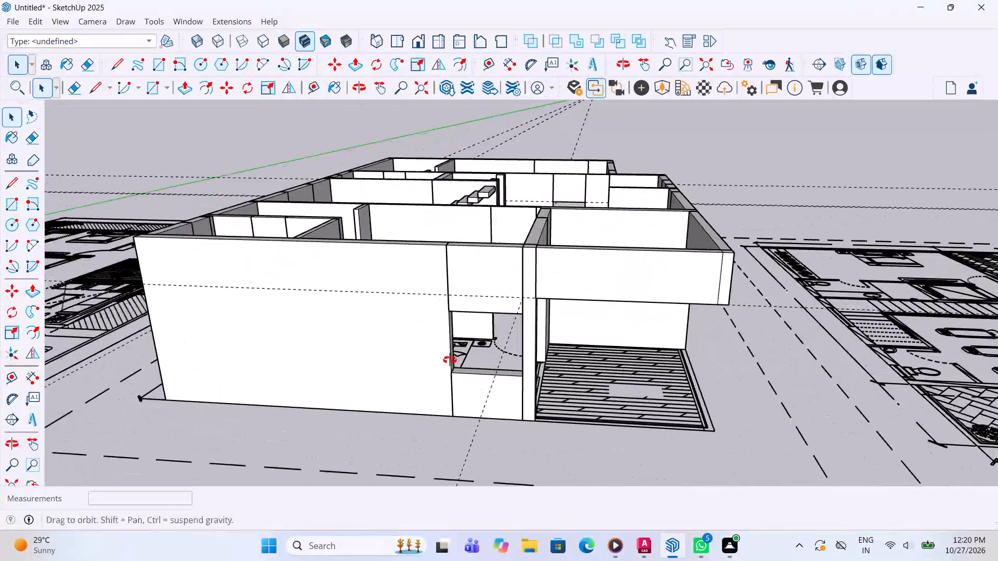
middle_drag(450, 360, 450, 365)
Import the SketchUp file "ventilator" from the Downloads folder and place it on the ground in front of the house.
click(12, 19)
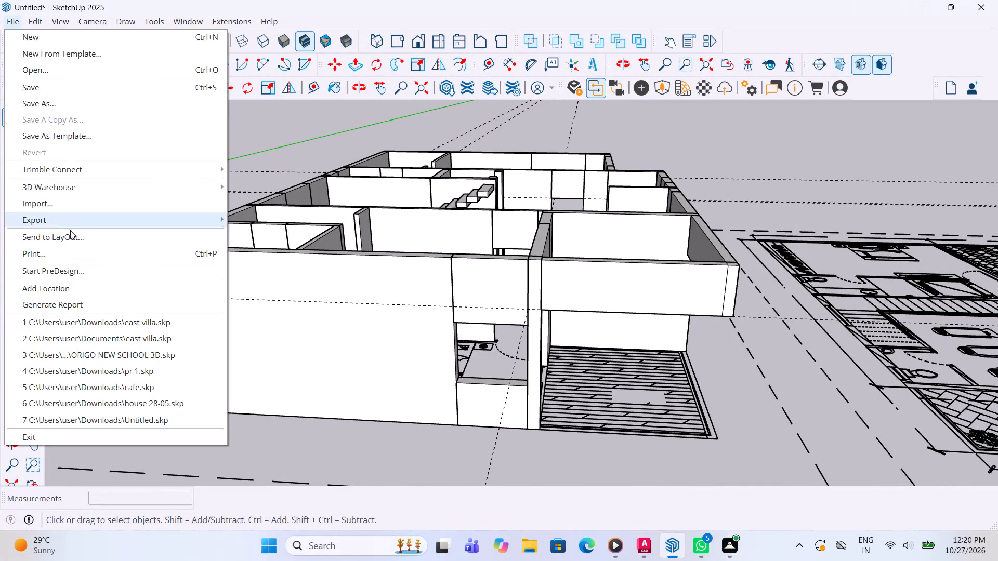
click(69, 202)
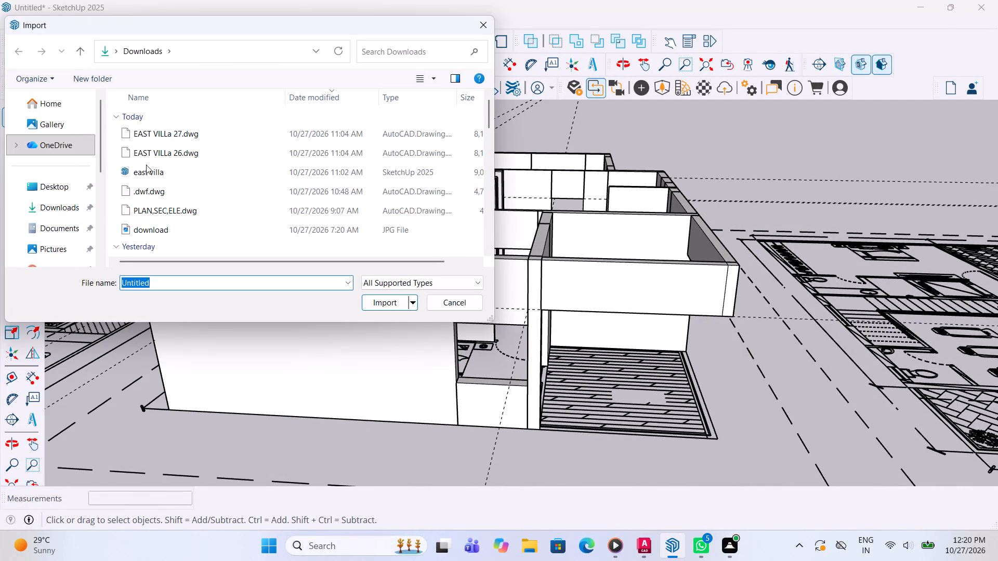
click(70, 207)
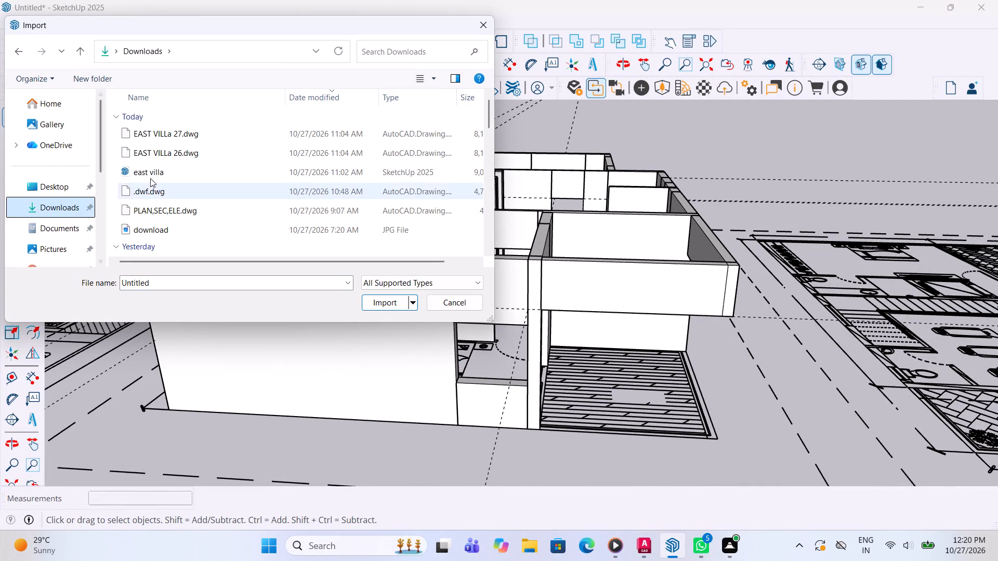
scroll(191, 181, down, 1)
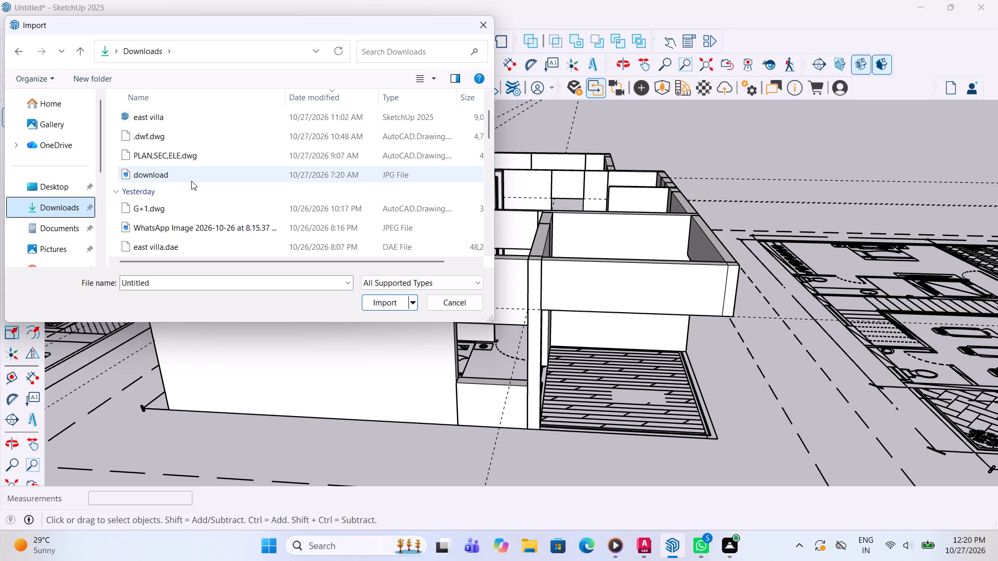
scroll(191, 181, down, 3)
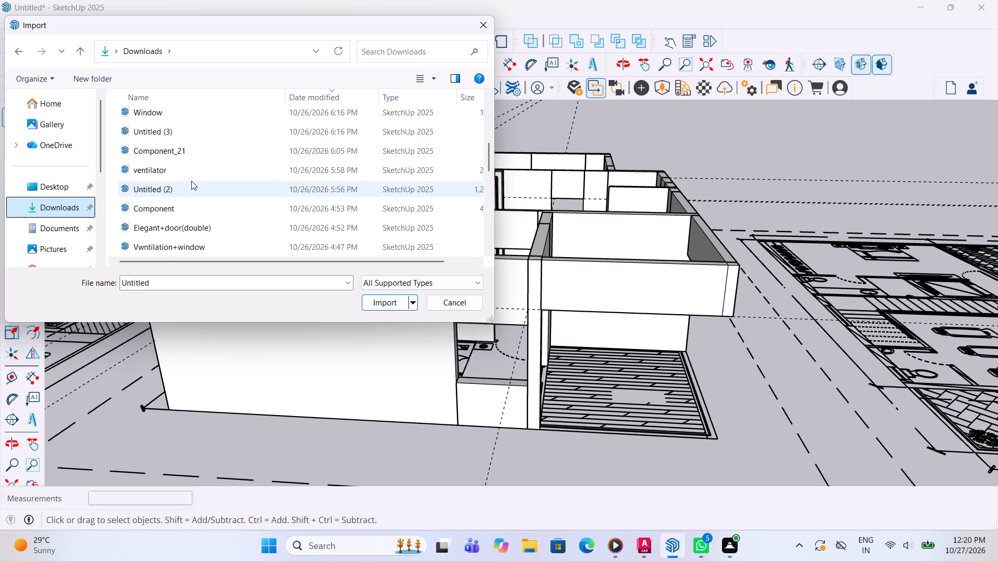
click(163, 170)
click(377, 300)
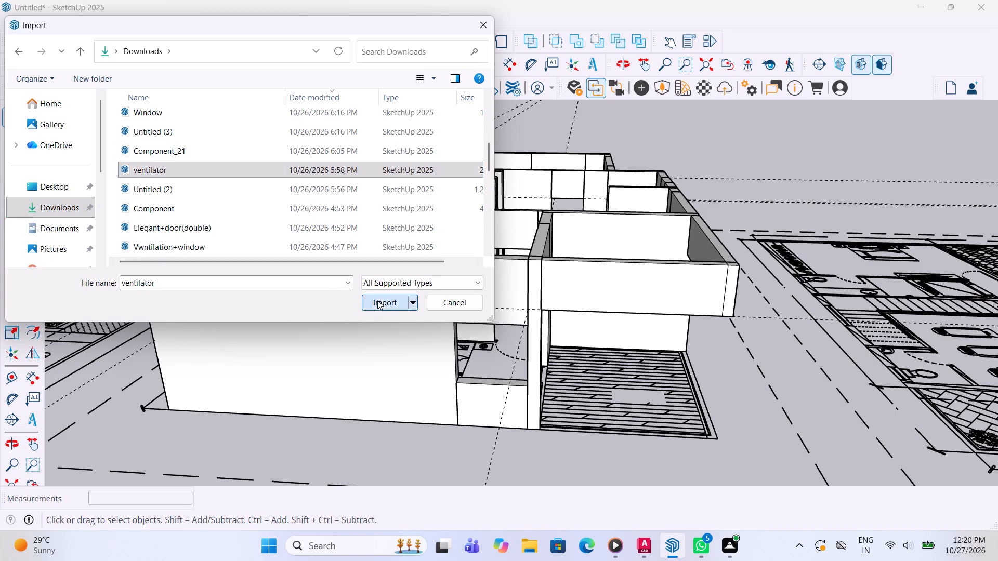
scroll(578, 344, down, 5)
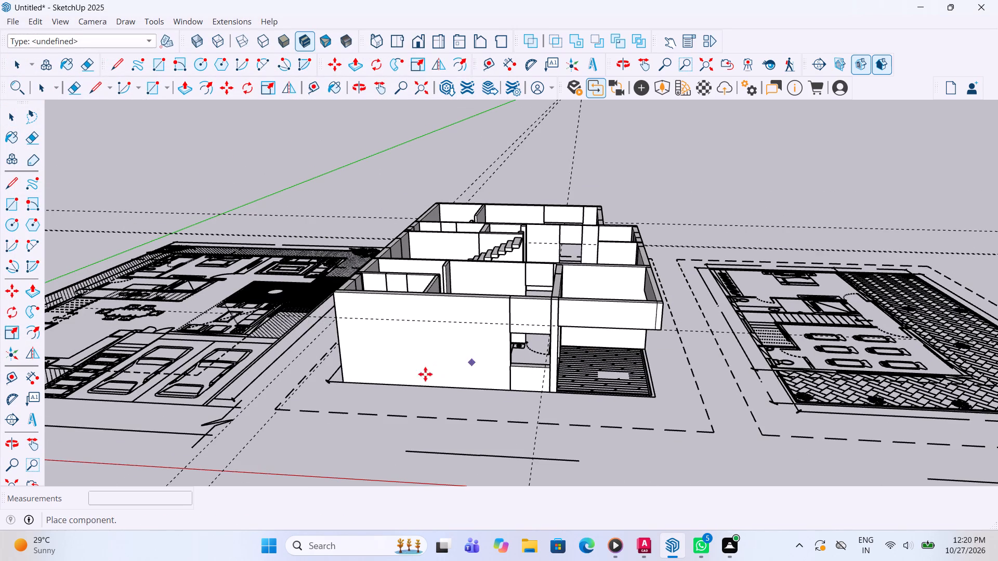
click(300, 435)
scroll(310, 449, up, 4)
scroll(319, 422, down, 4)
key(space)
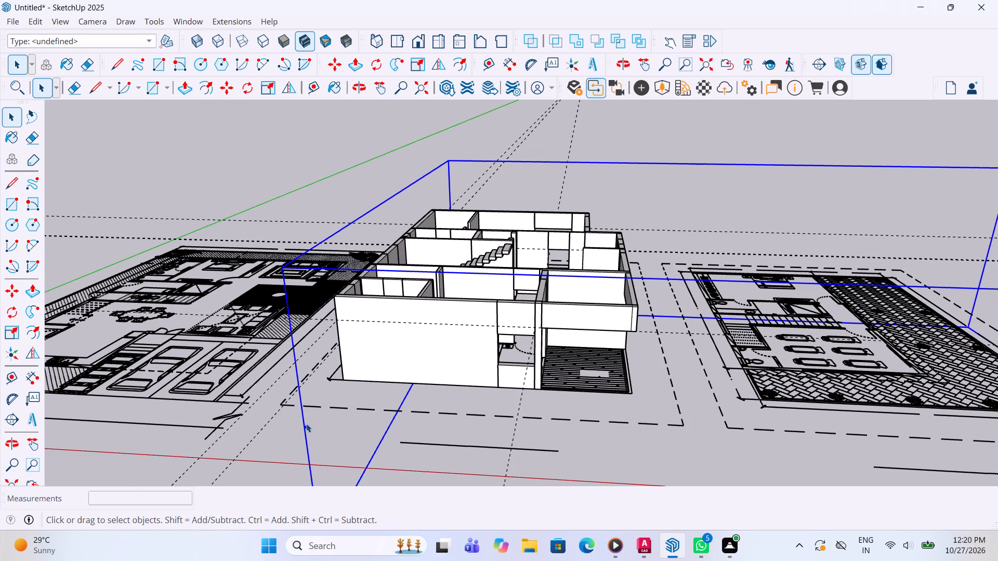
Explode the imported ventilator component on the ground in front of the house.
right_click(303, 420)
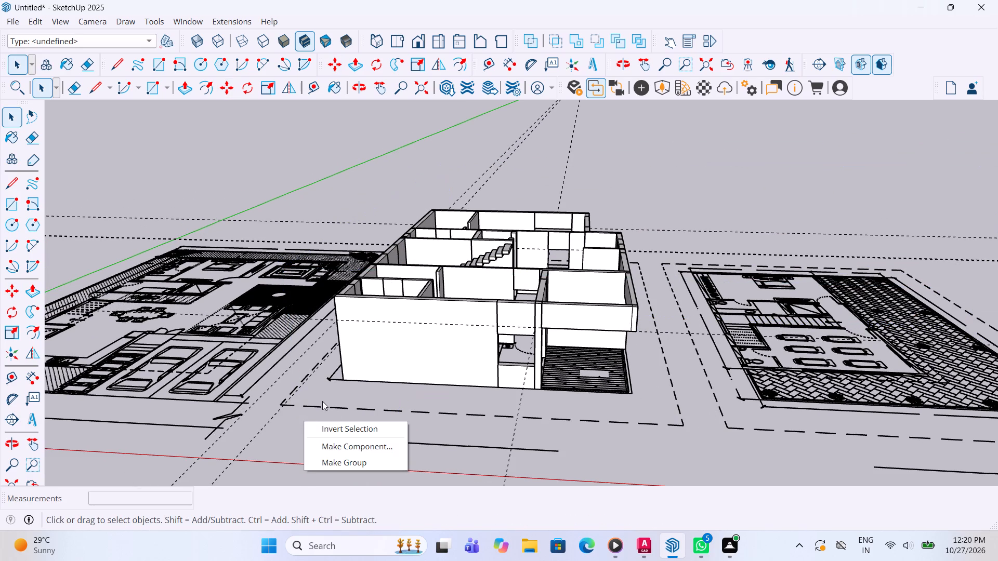
click(320, 397)
drag(308, 433, 292, 418)
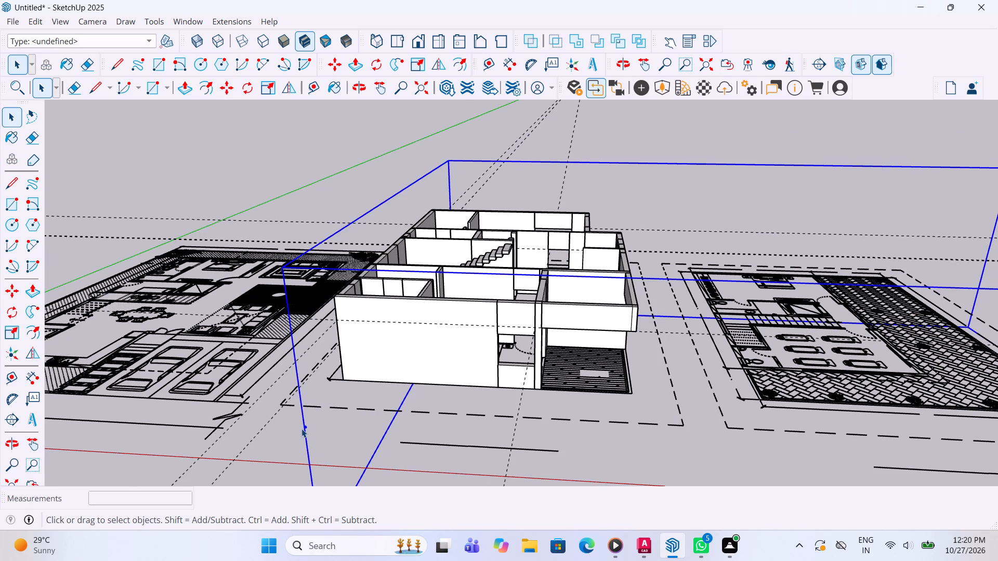
right_click(305, 427)
click(285, 422)
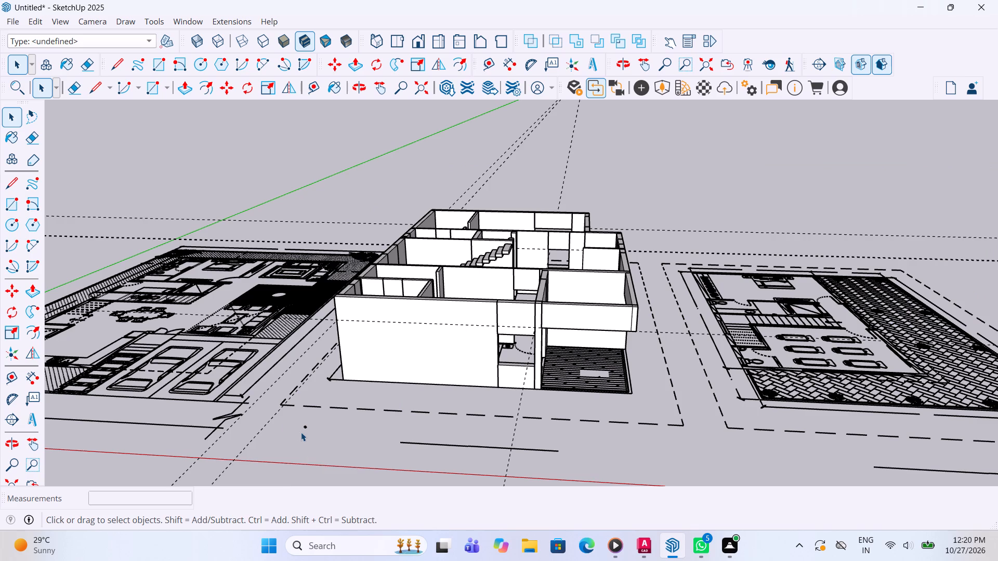
scroll(301, 432, up, 17)
click(310, 421)
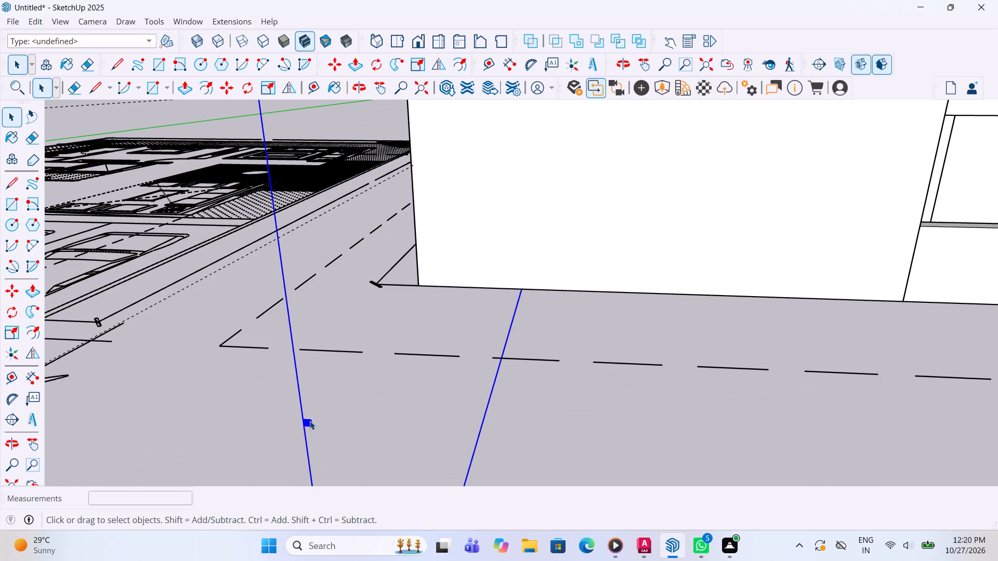
right_click(310, 421)
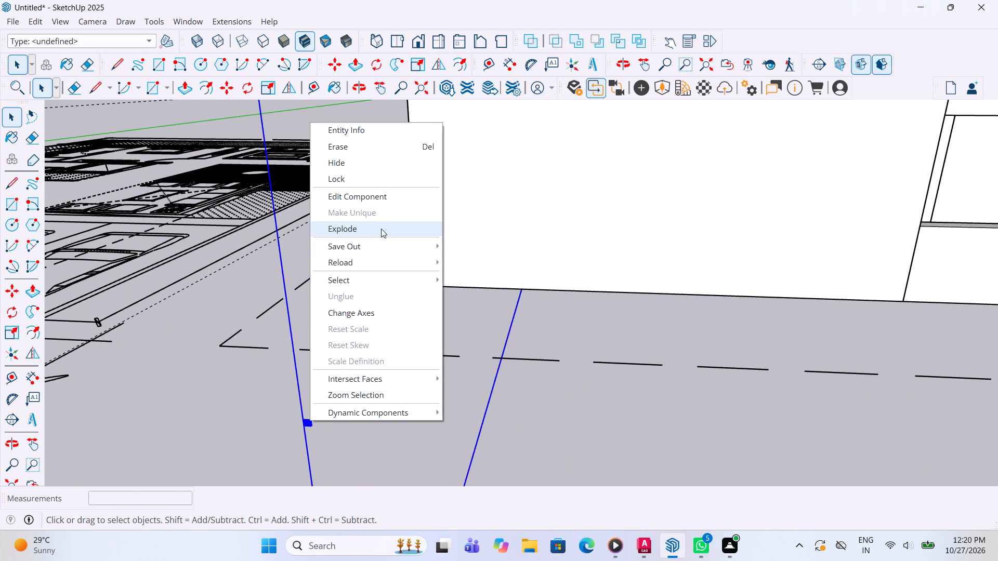
click(381, 228)
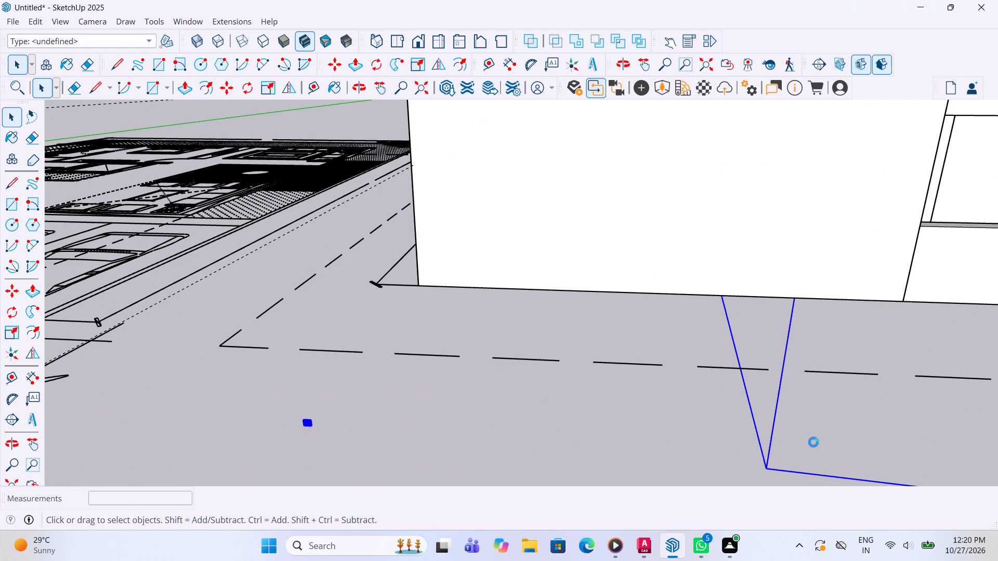
click(774, 426)
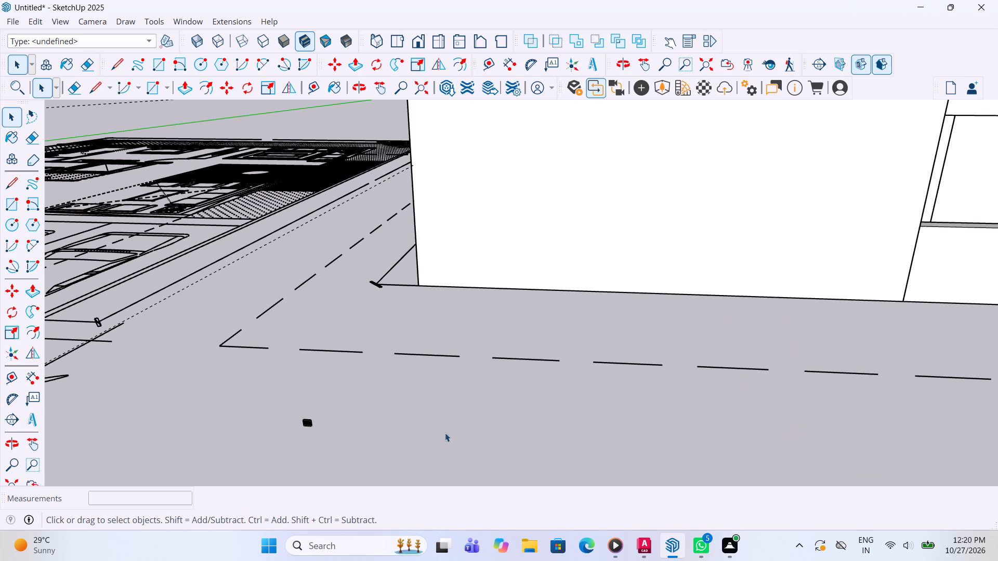
Enlarge the ventilator uniformly from its corner, first by about 2.44 and then several times more.
click(307, 423)
key(s)
scroll(299, 424, up, 4)
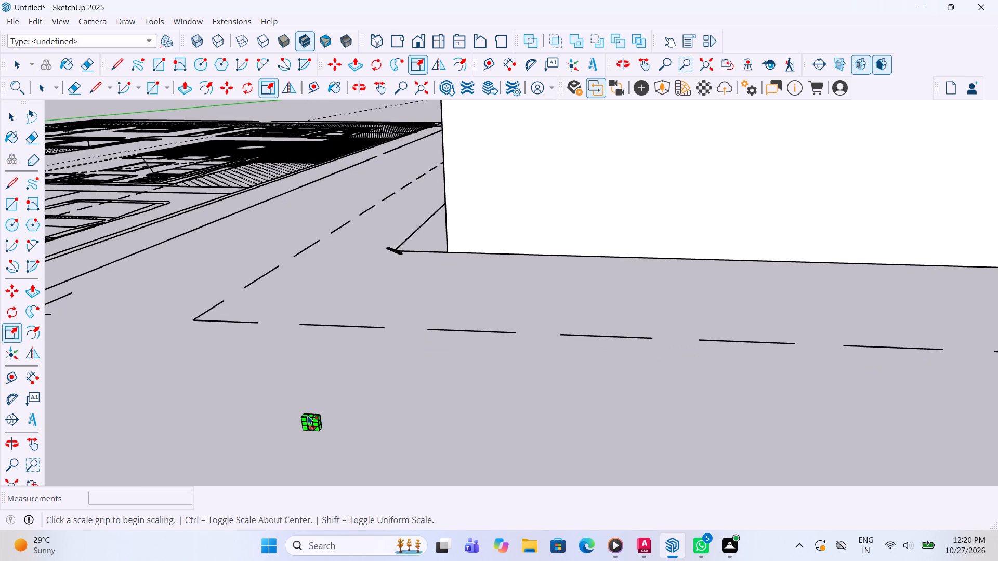
drag(320, 416, 327, 406)
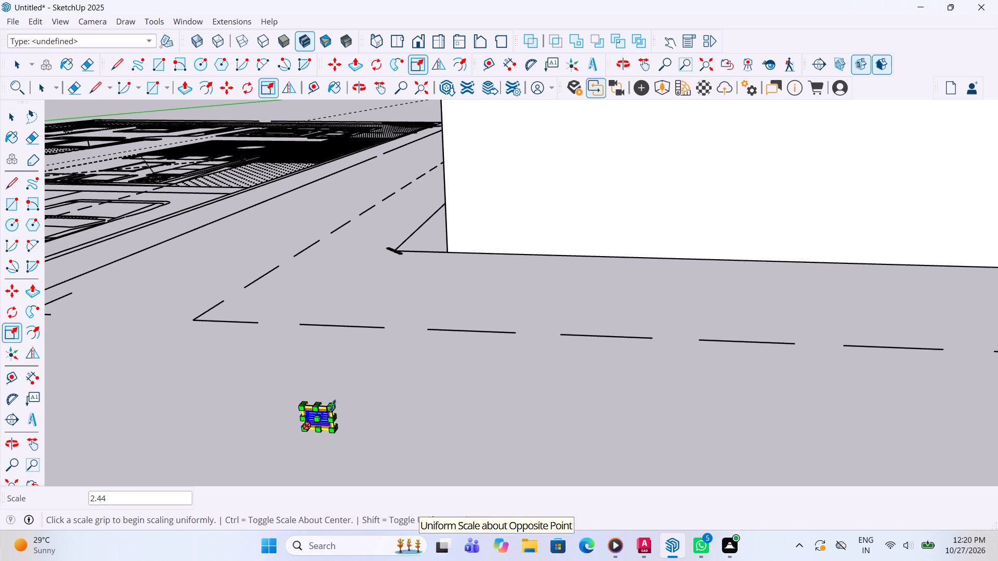
drag(334, 405, 438, 350)
scroll(434, 345, down, 5)
key(space)
click(582, 461)
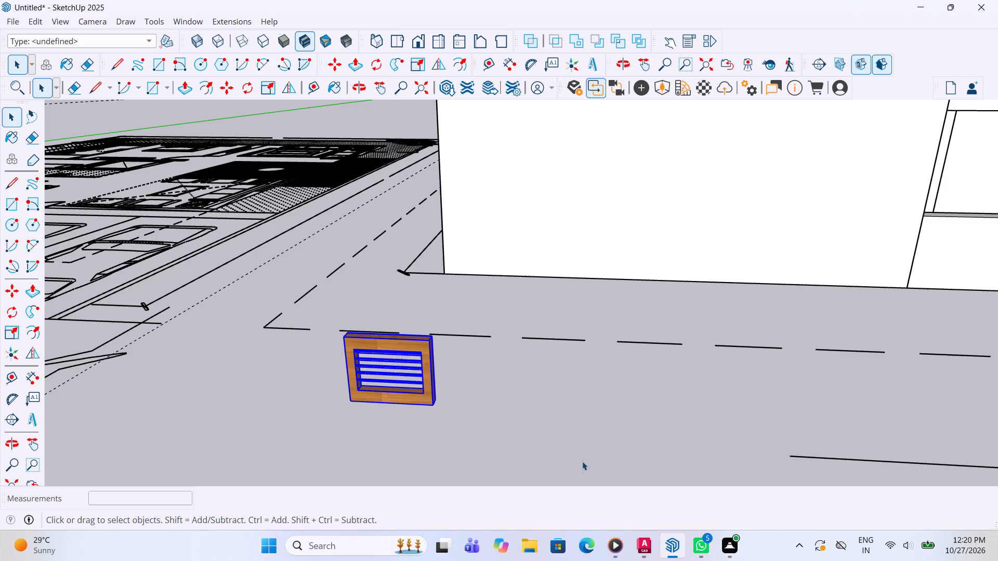
Import the SketchUp file "Window" from the Downloads folder and place it beside the ventilator in front of the house.
scroll(361, 333, down, 18)
scroll(401, 312, up, 5)
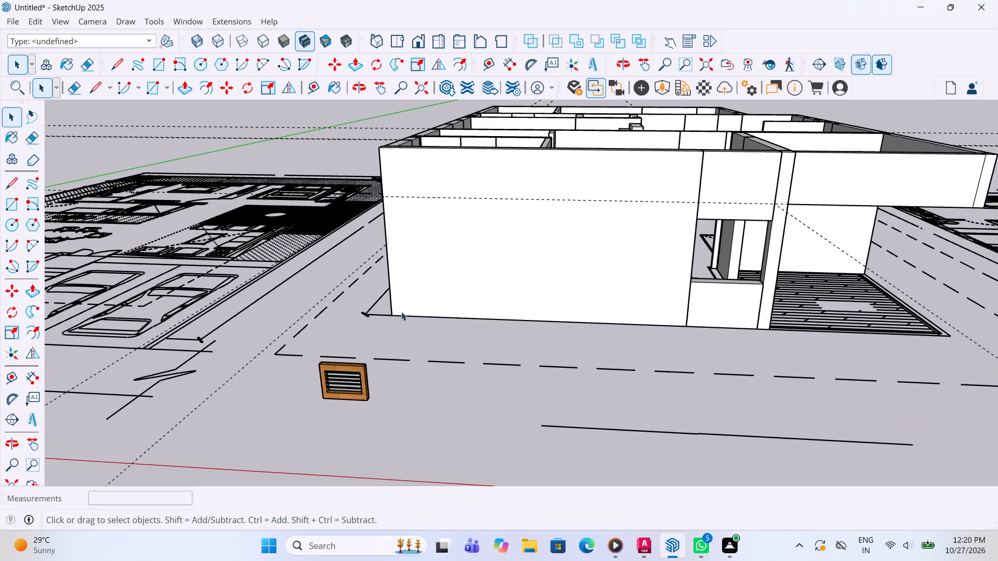
click(15, 16)
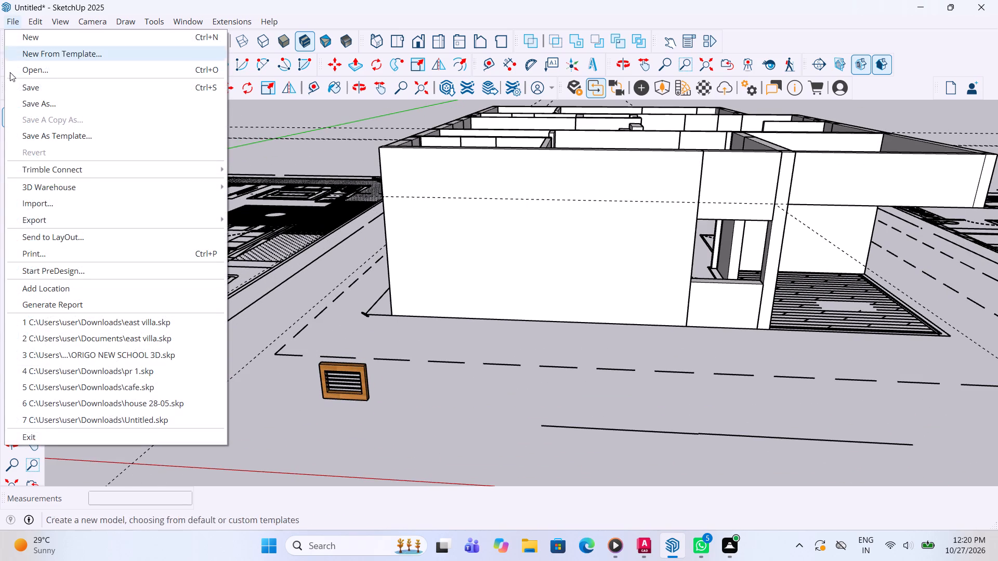
click(80, 206)
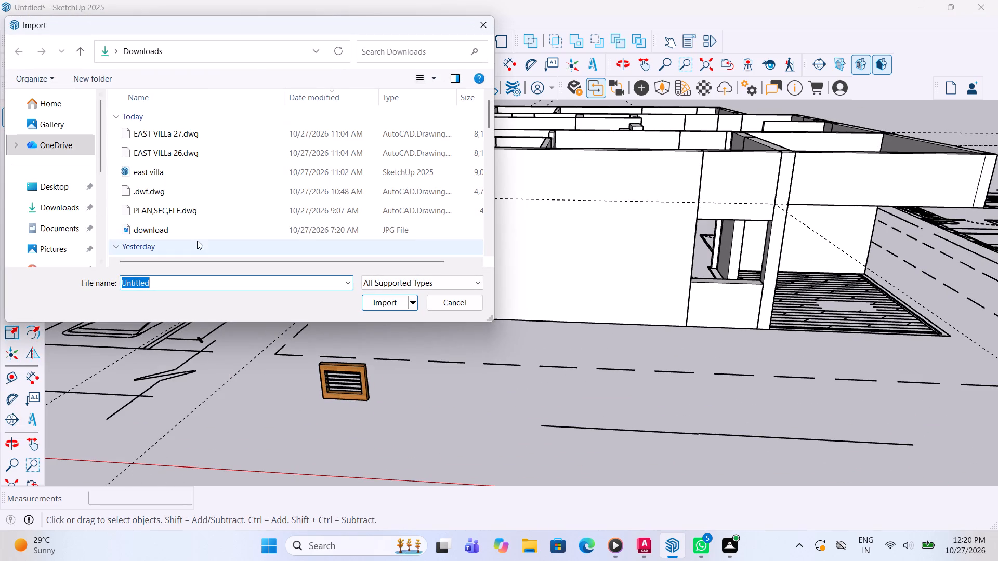
scroll(197, 228, down, 2)
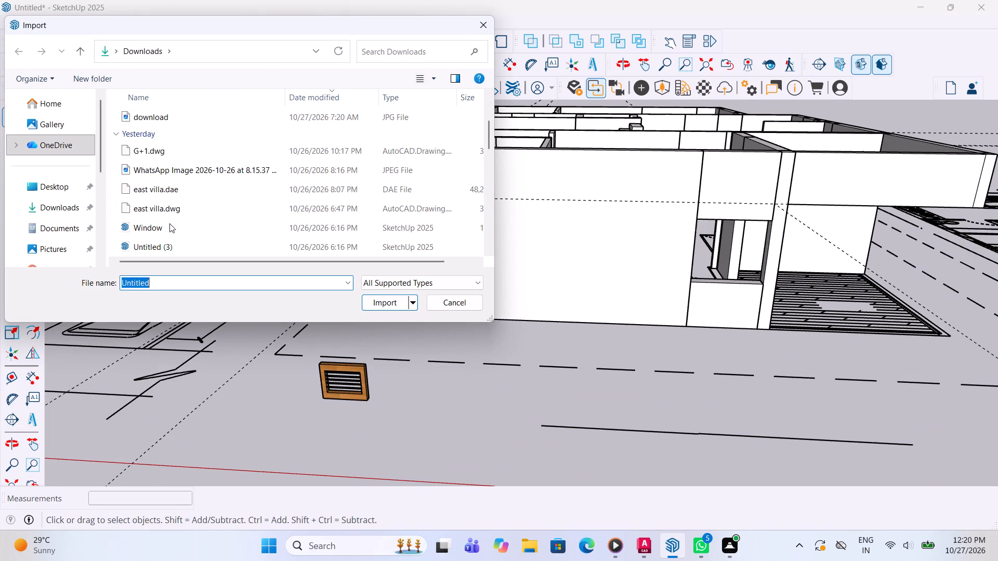
click(169, 223)
click(388, 300)
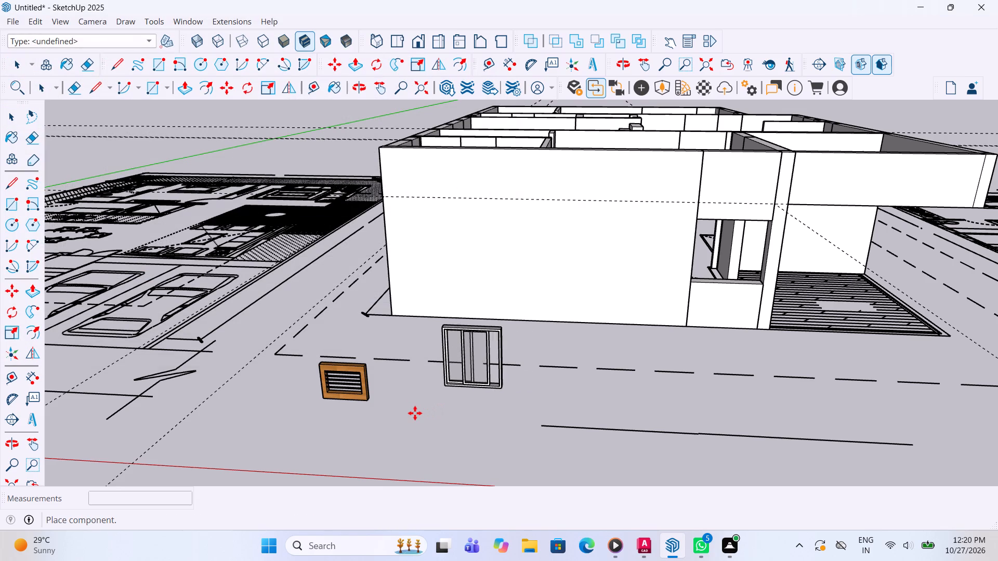
click(414, 416)
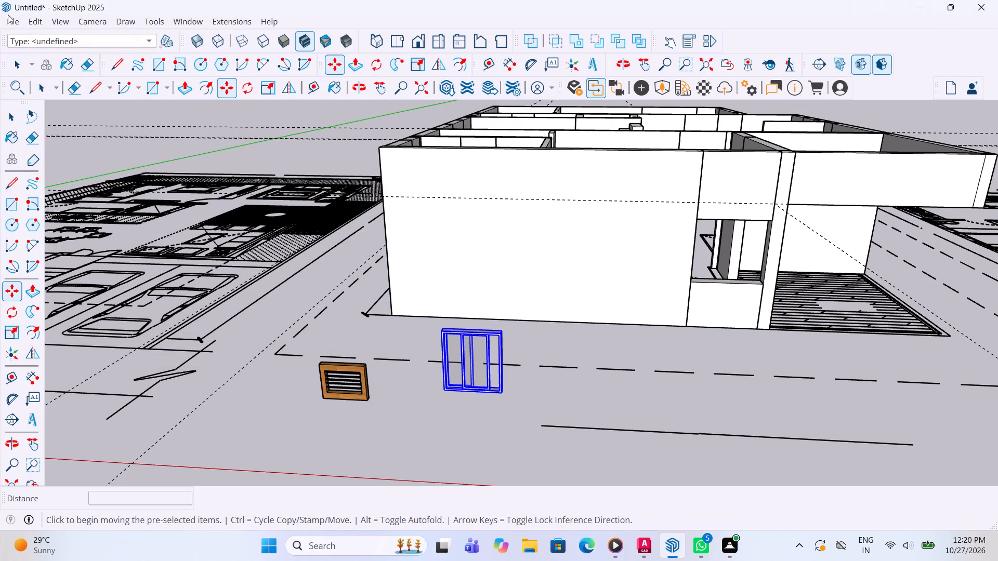
Import the SketchUp file "Untitled (3)" from the Downloads folder and place the large glass panel clear of the house.
click(12, 23)
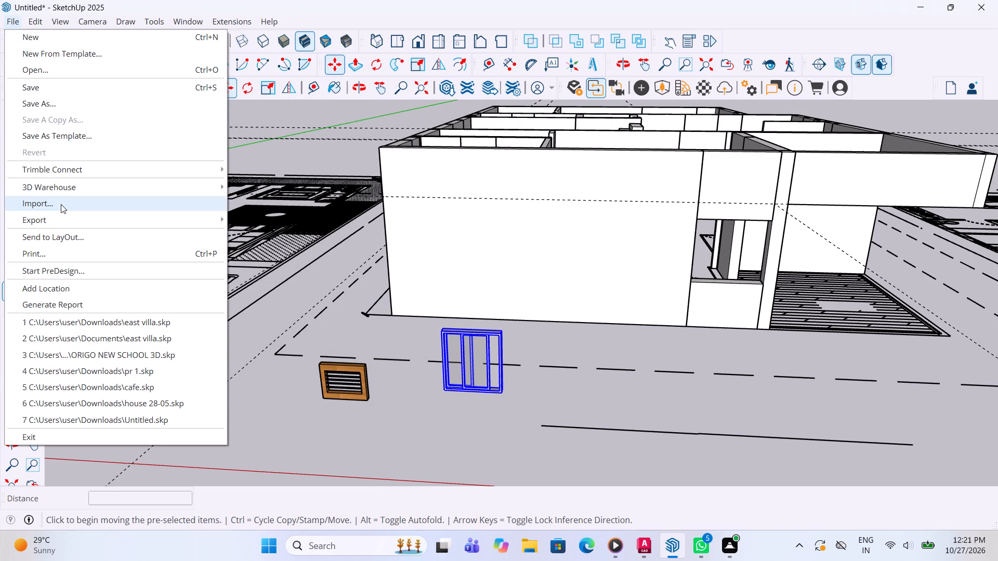
click(61, 204)
scroll(160, 230, down, 2)
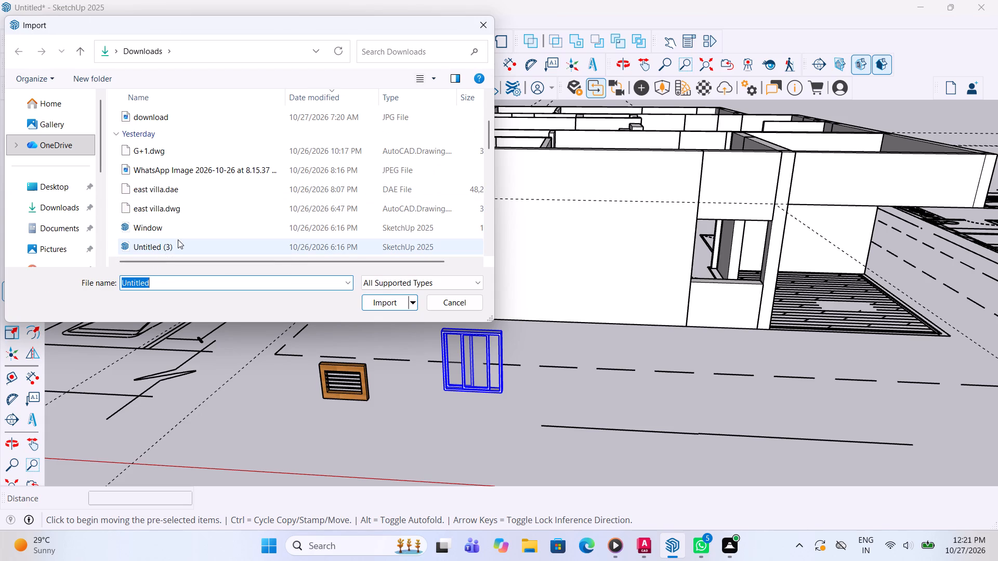
scroll(178, 239, down, 1)
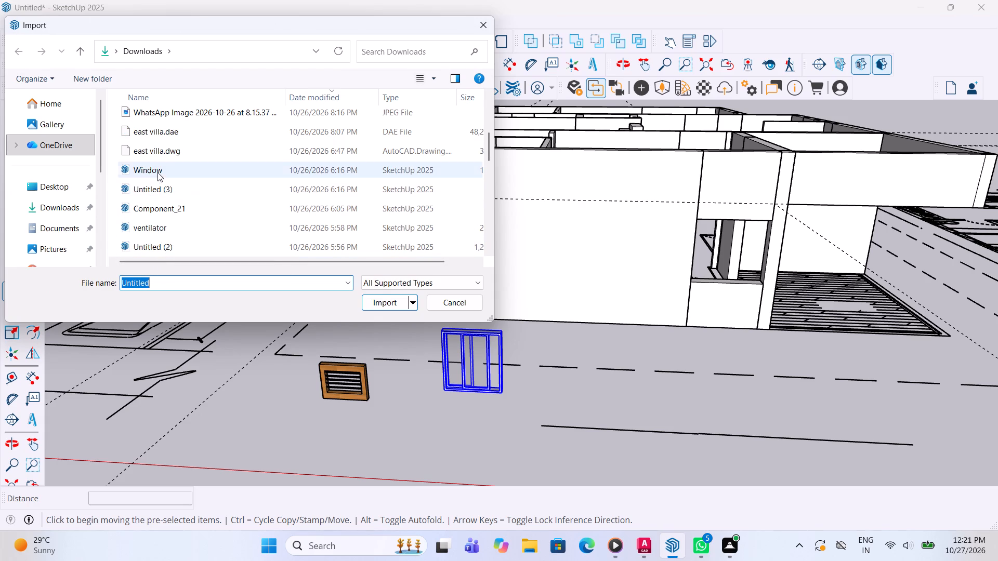
click(164, 192)
click(388, 308)
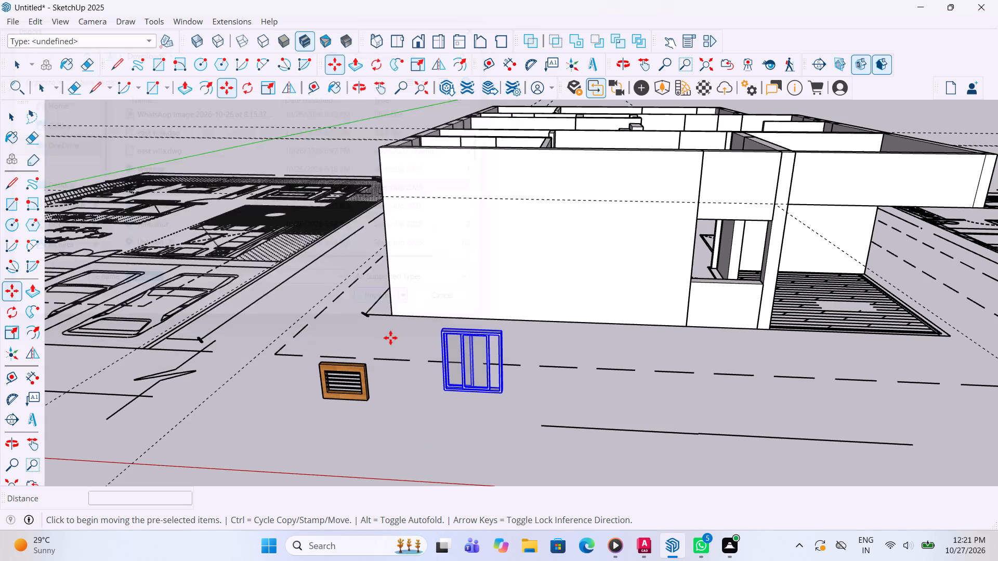
scroll(377, 383, down, 15)
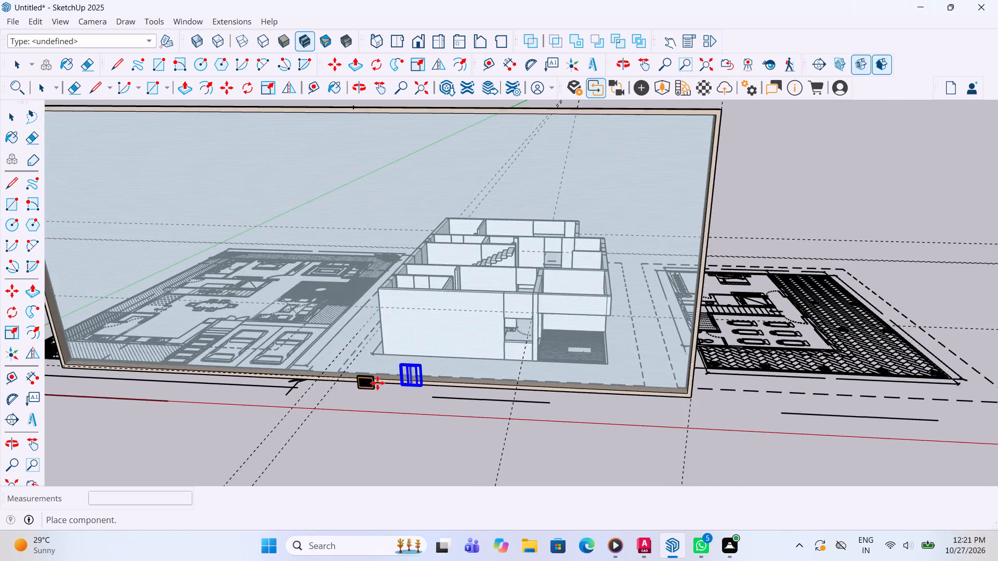
scroll(377, 383, down, 14)
click(331, 249)
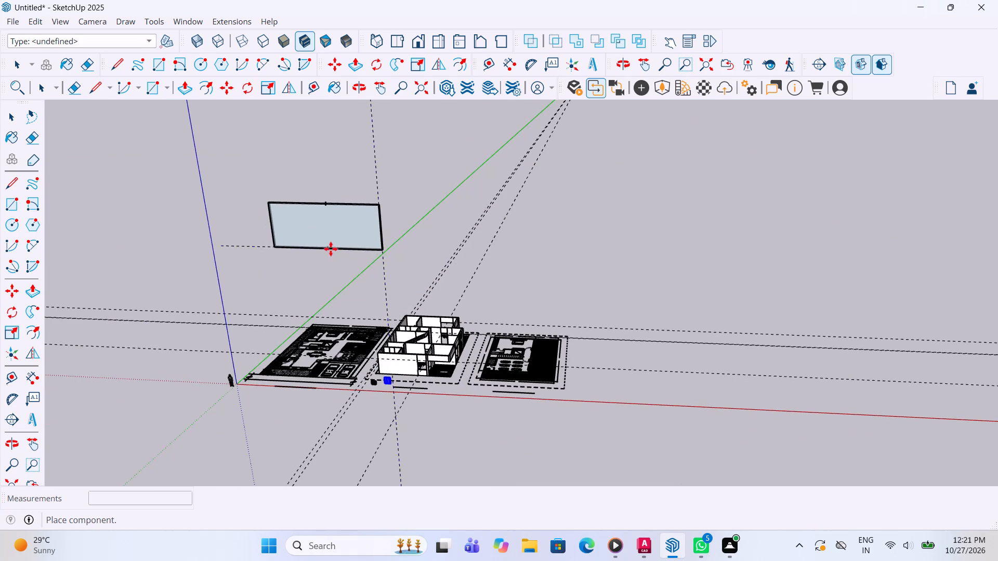
Scale the large glass panel down uniformly from its corner to a factor of about 0.14.
scroll(405, 393, up, 3)
key(s)
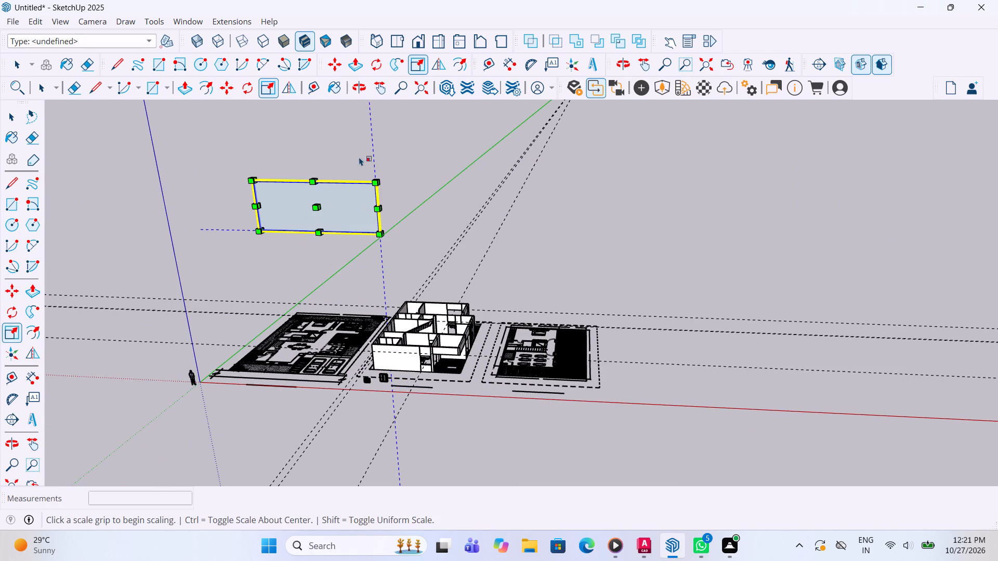
drag(373, 184, 327, 186)
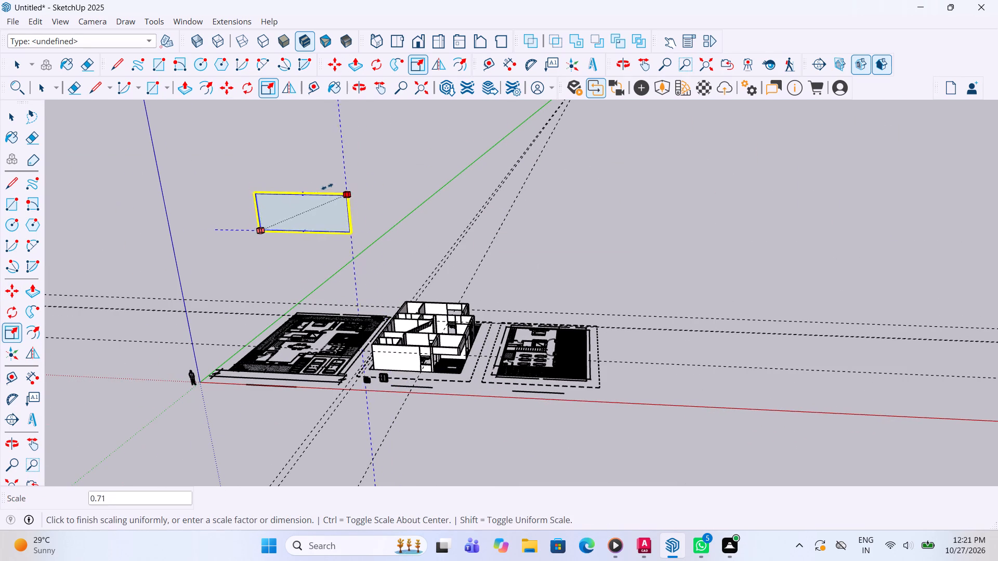
drag(327, 186, 303, 227)
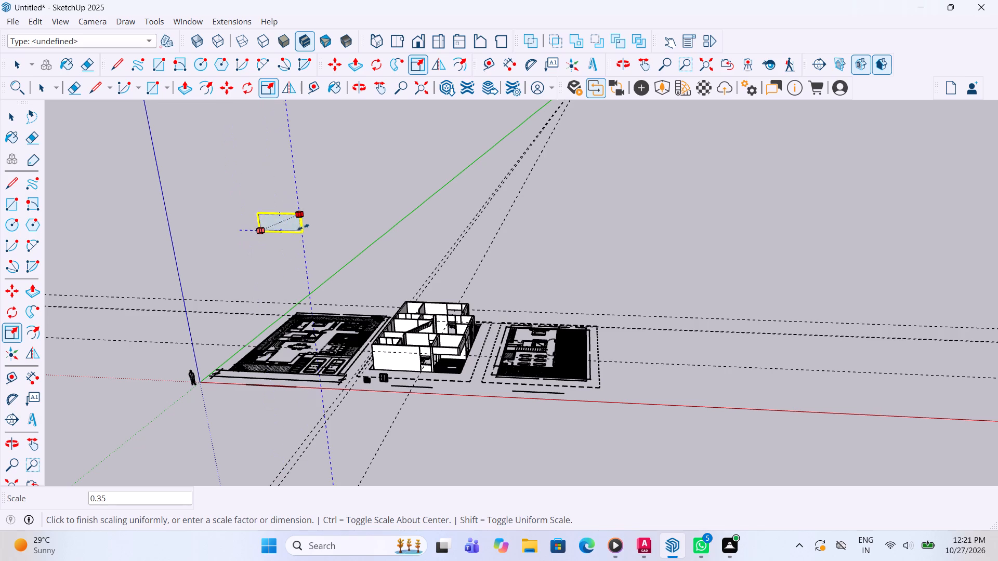
drag(303, 227, 278, 227)
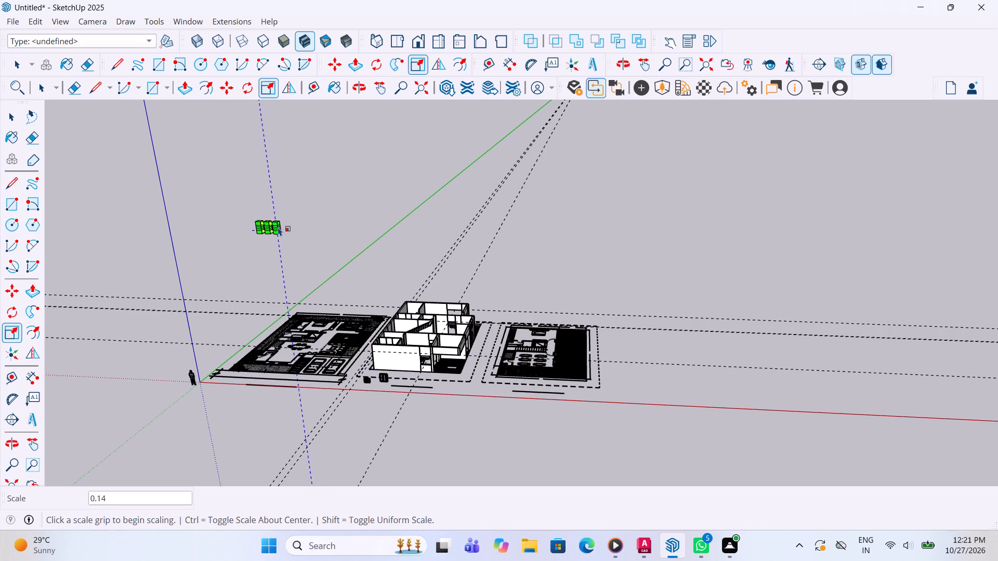
Move the reduced glass panel by its upper corner to the front of the house, on the ventilator's side away from the window.
key(m)
click(266, 221)
scroll(390, 458, up, 4)
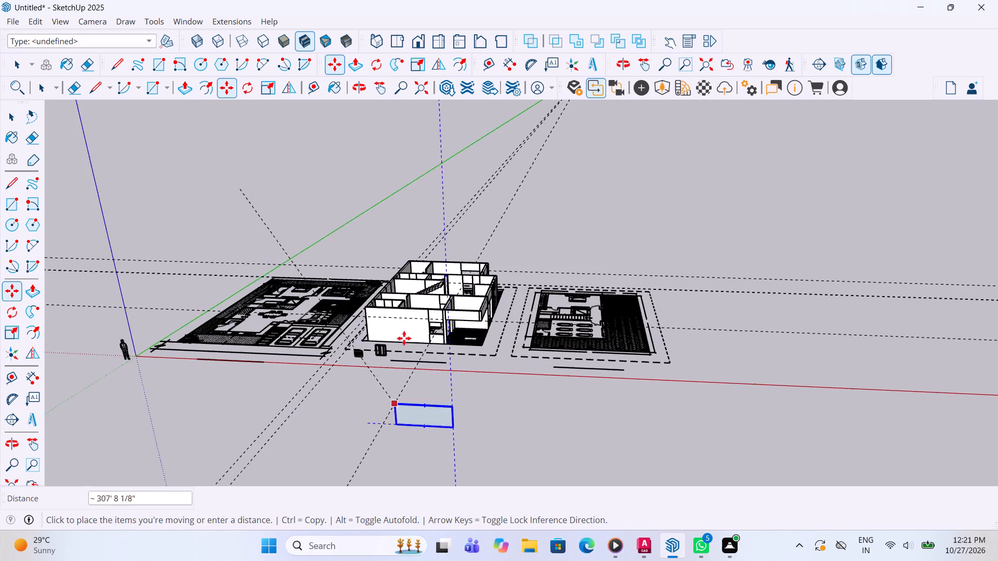
scroll(400, 311, up, 4)
scroll(386, 400, up, 7)
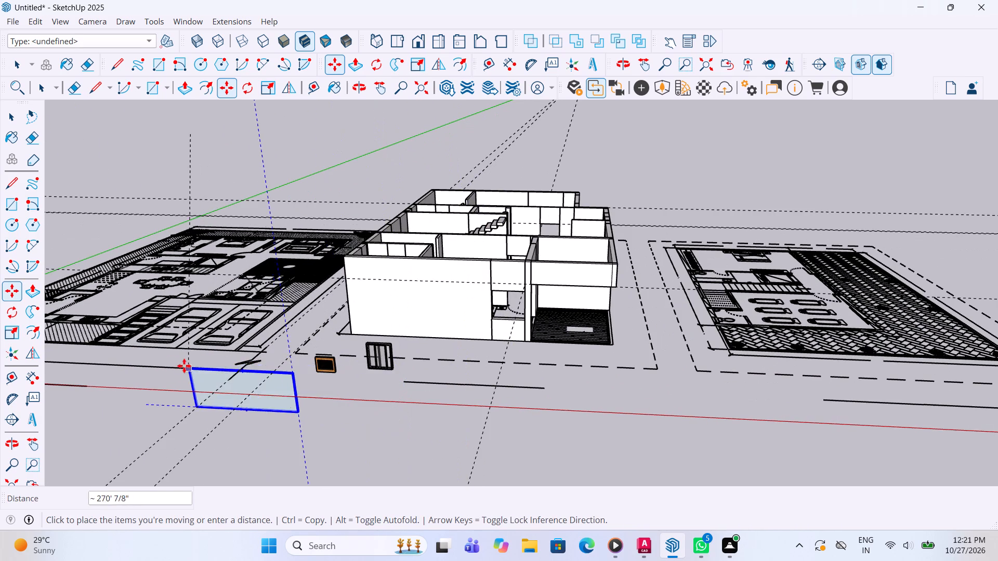
click(181, 355)
key(space)
click(336, 462)
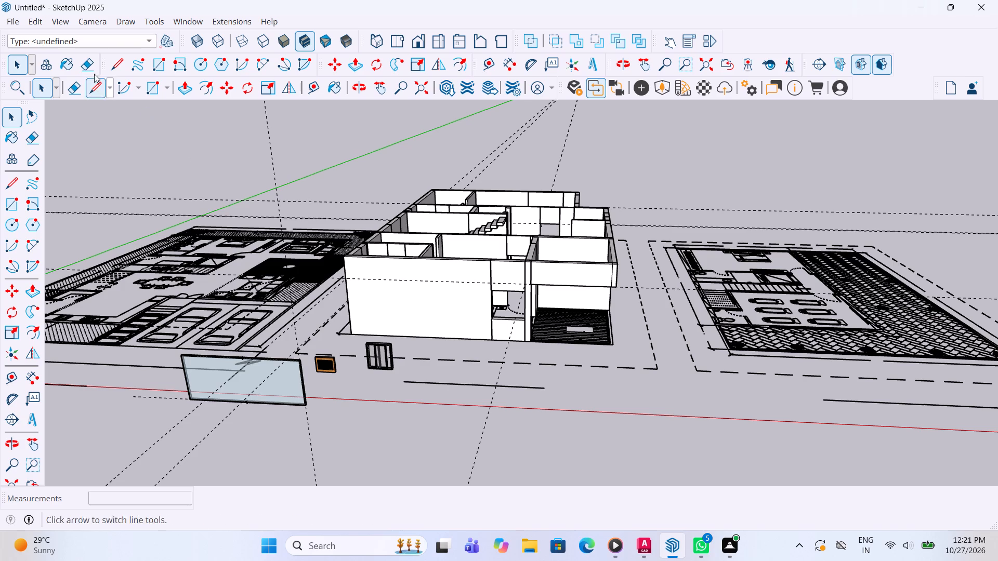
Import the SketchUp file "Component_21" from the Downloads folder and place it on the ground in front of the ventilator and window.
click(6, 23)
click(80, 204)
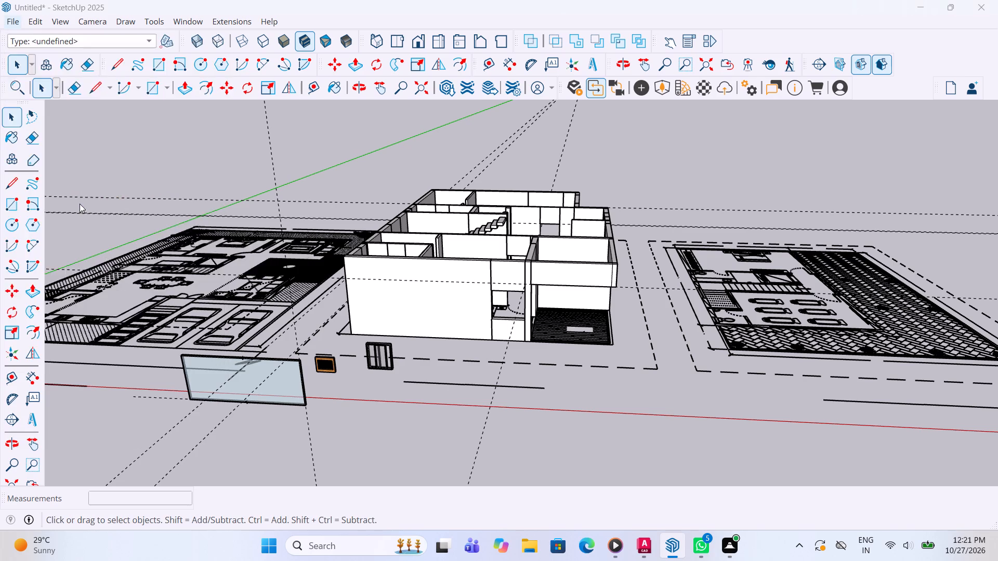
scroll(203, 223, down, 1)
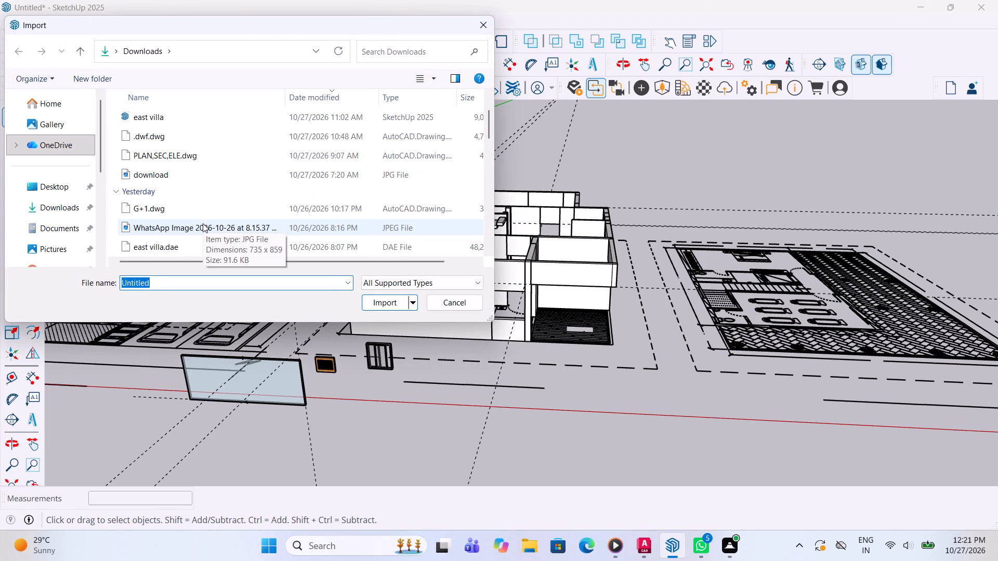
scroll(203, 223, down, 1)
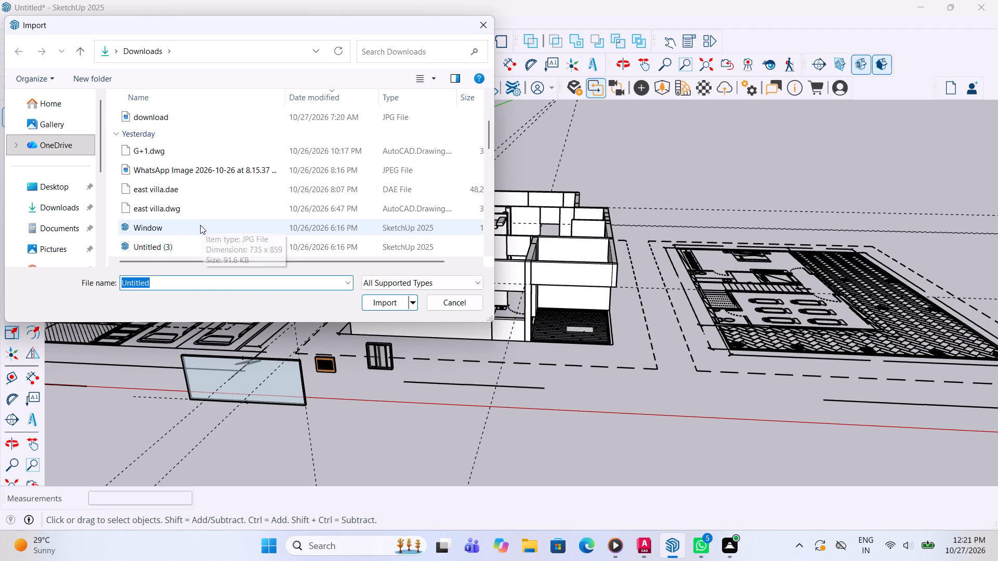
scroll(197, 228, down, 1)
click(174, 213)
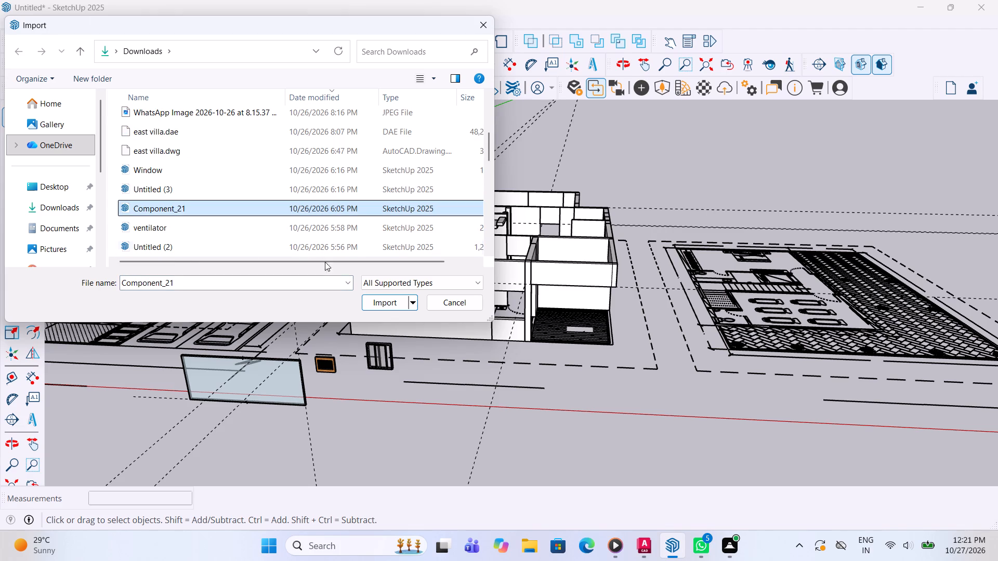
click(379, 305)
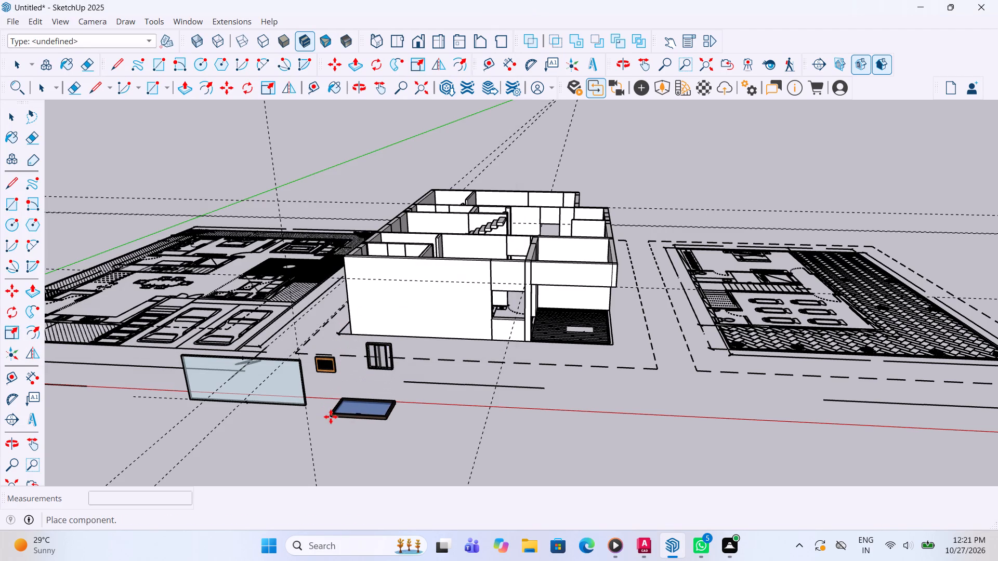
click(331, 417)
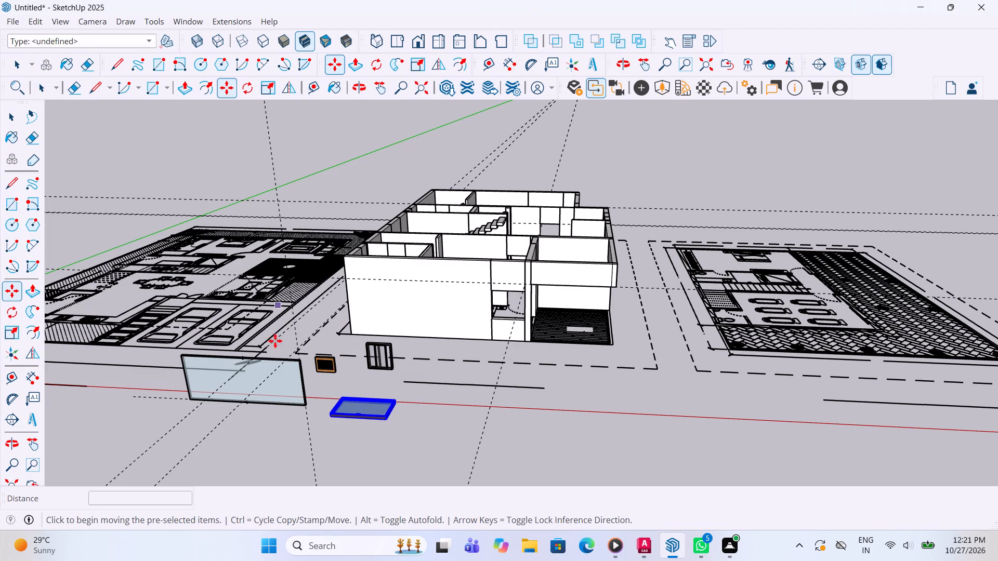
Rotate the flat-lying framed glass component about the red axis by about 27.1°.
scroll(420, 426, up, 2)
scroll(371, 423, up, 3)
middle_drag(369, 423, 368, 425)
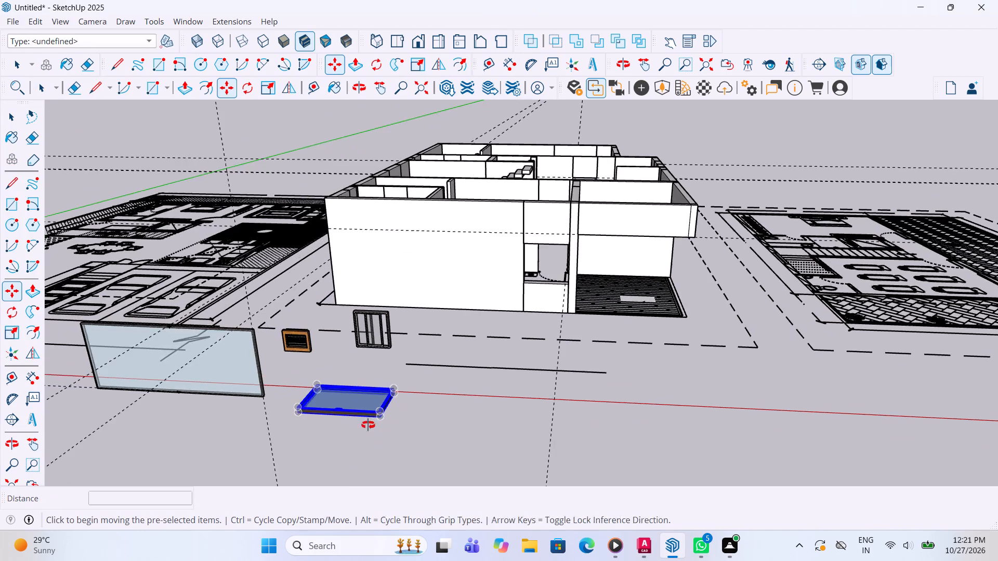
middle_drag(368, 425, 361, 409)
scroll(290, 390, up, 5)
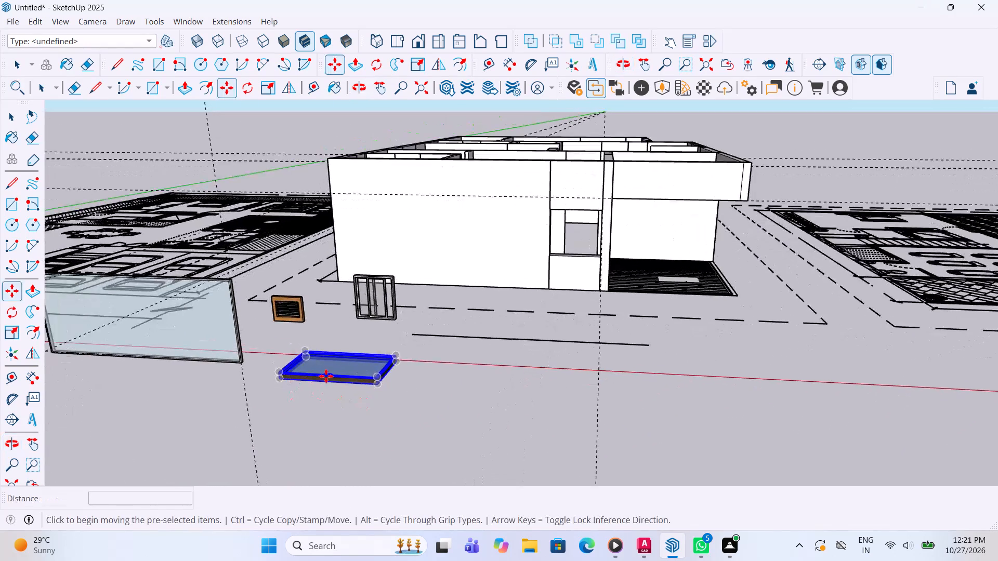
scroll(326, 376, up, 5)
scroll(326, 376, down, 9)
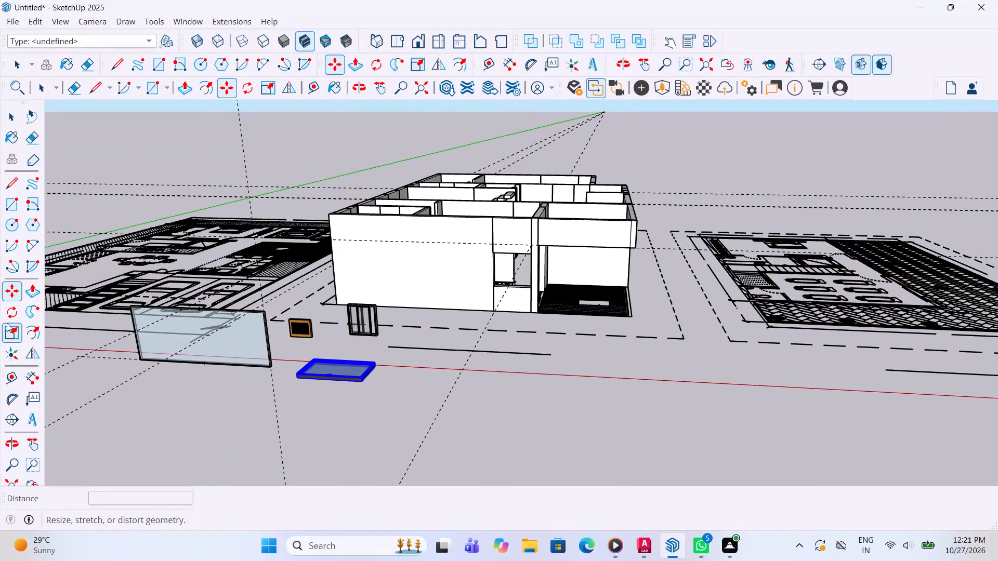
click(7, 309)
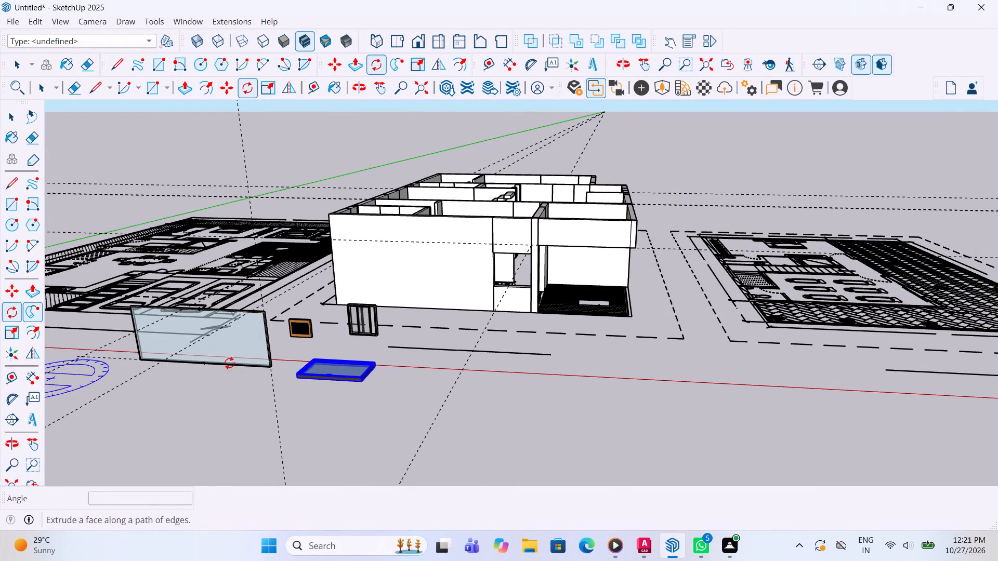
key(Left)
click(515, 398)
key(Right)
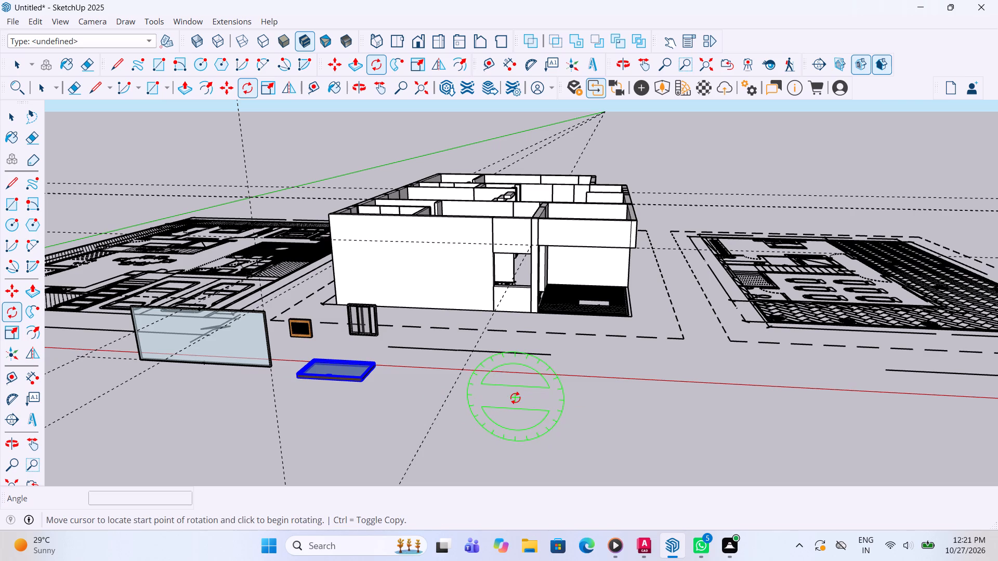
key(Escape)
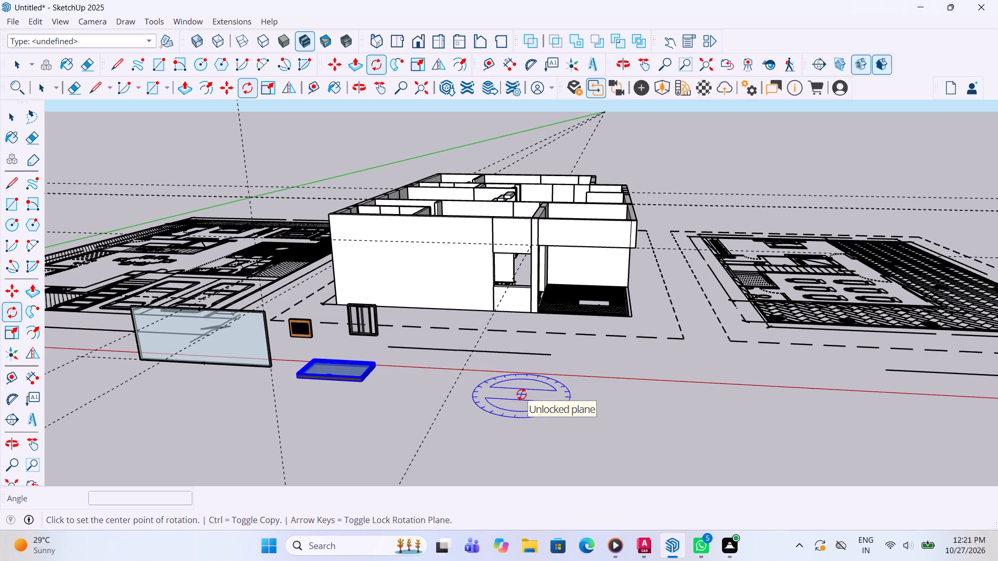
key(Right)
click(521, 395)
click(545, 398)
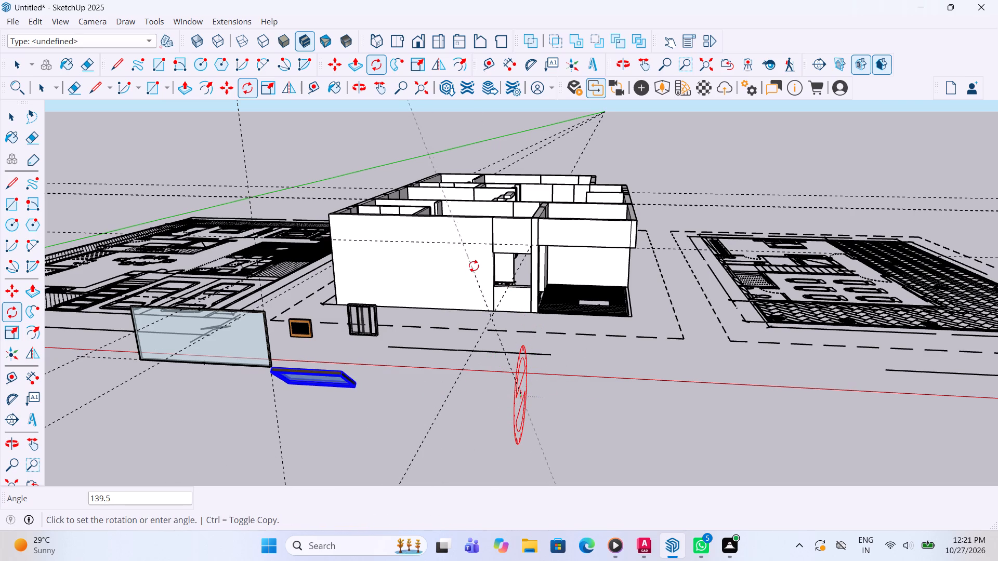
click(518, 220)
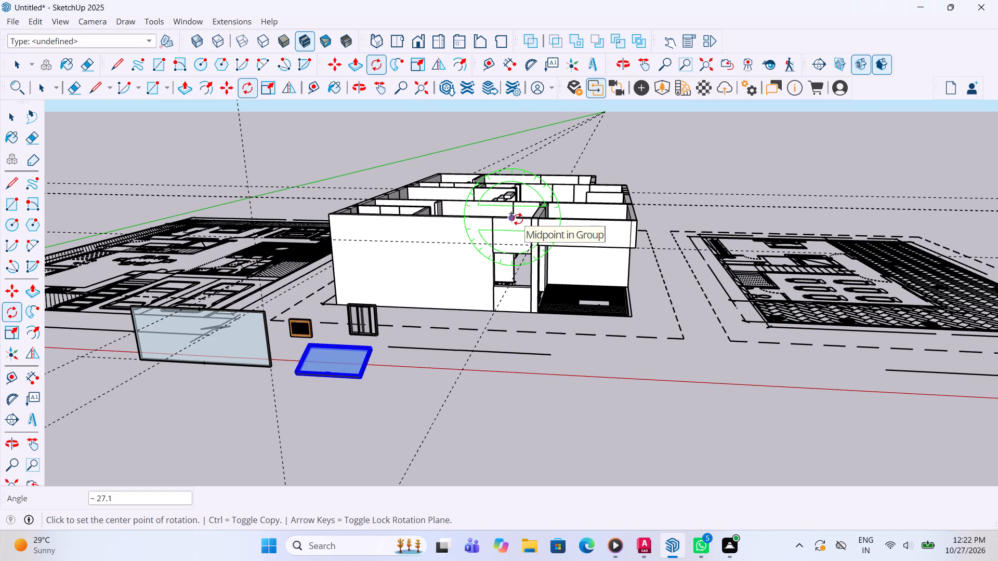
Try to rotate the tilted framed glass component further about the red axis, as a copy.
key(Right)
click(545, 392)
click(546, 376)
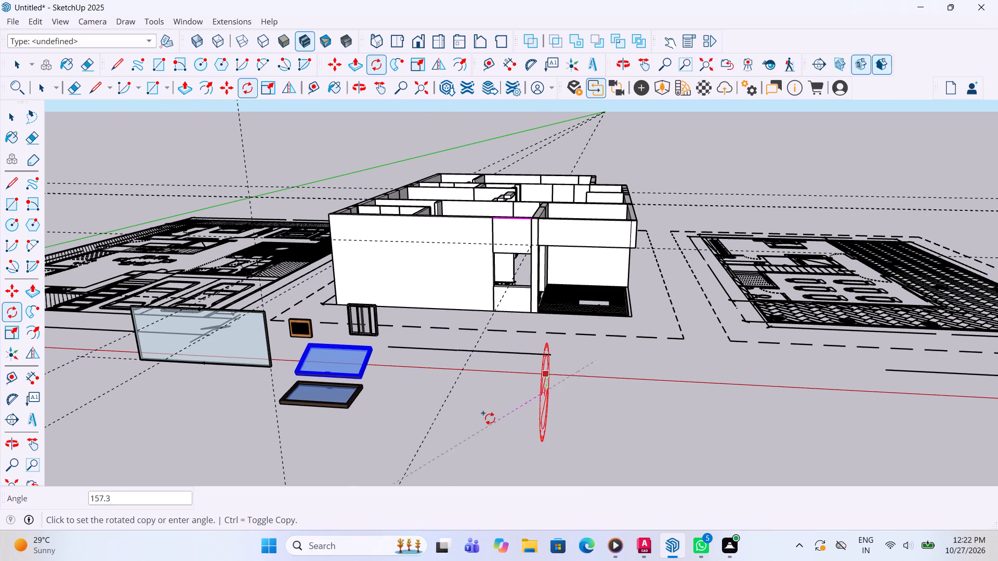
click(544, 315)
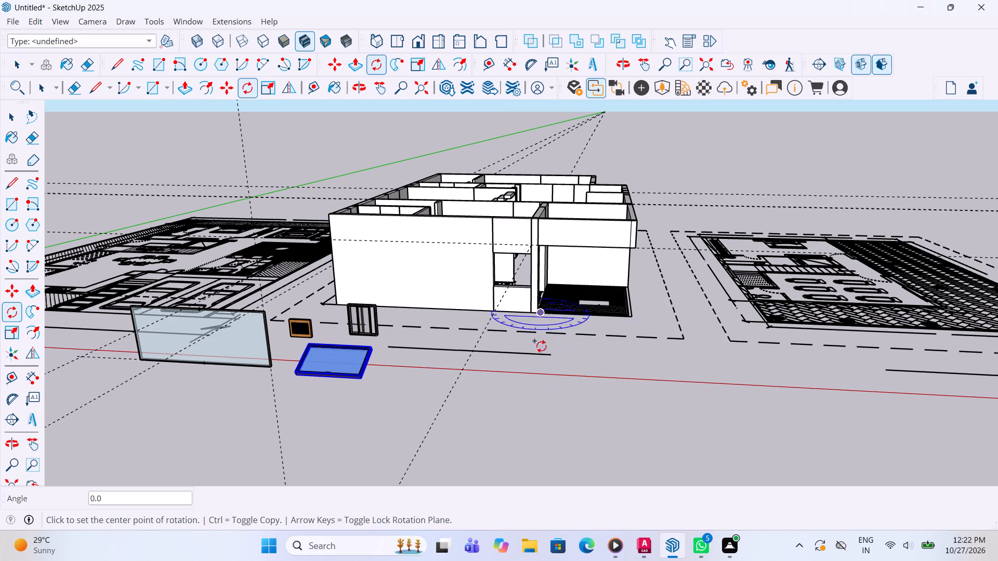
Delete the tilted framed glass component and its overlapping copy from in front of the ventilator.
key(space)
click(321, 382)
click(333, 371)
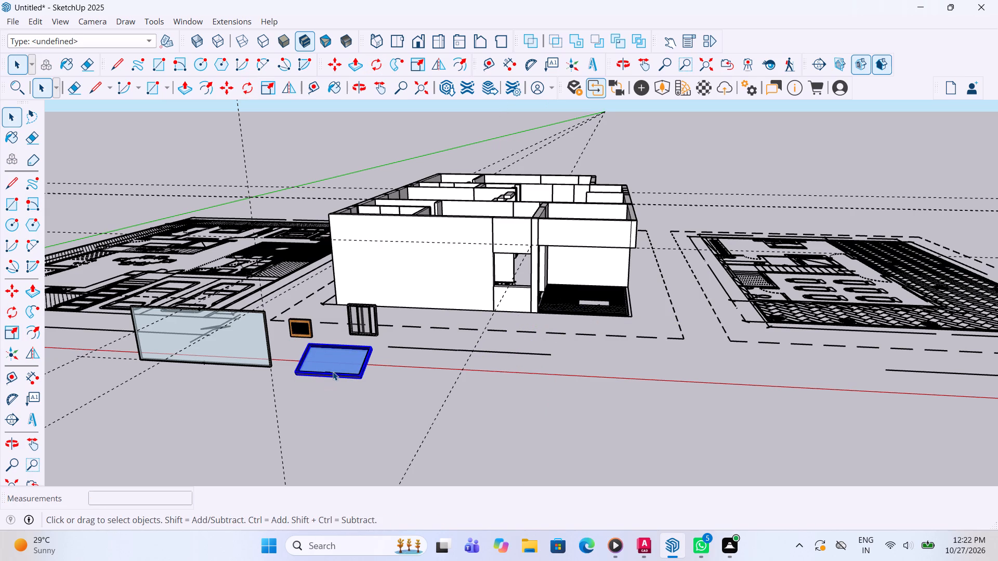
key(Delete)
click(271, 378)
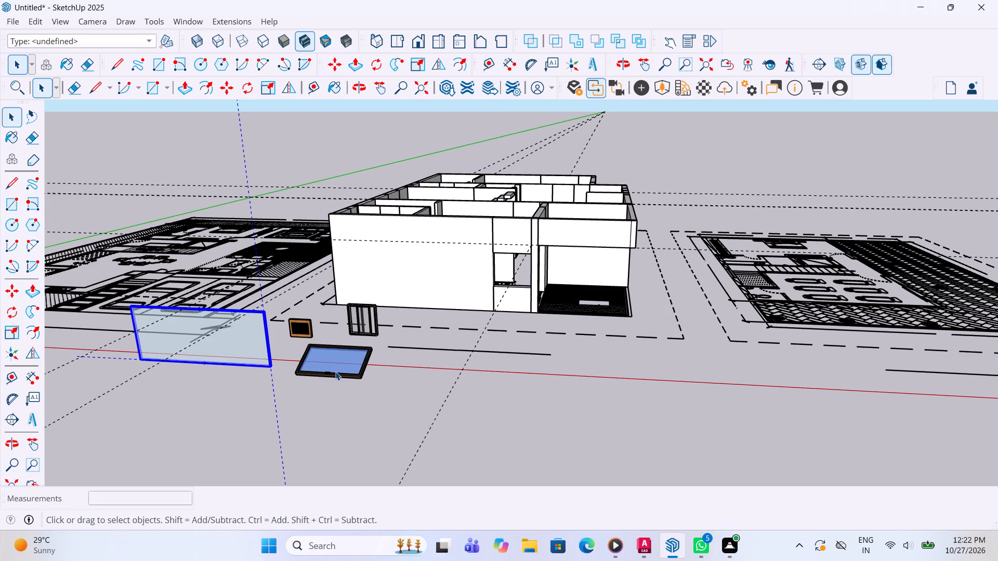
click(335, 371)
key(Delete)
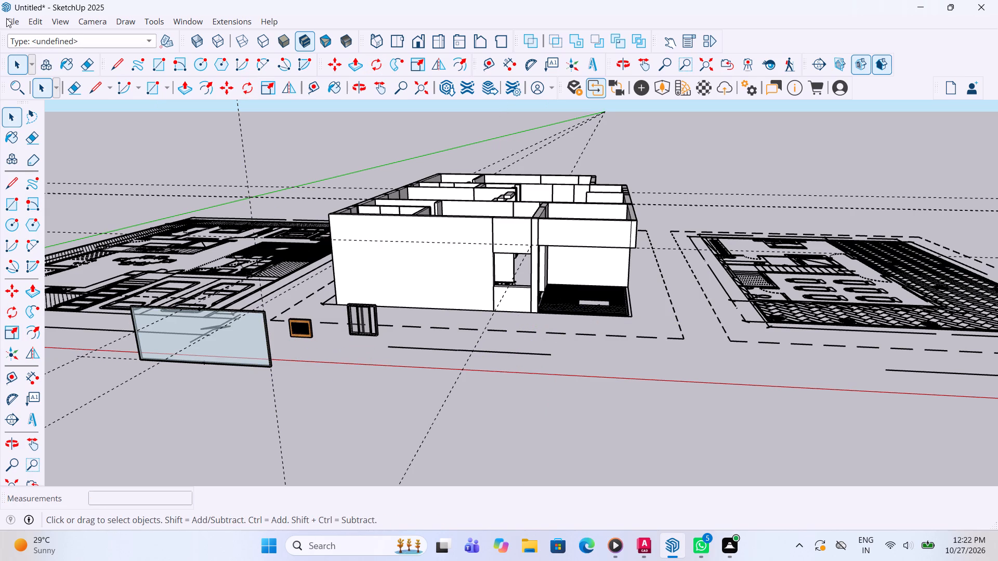
Import "Component_21" from the Downloads folder again and place it on the ground in front of the window.
click(10, 18)
click(48, 204)
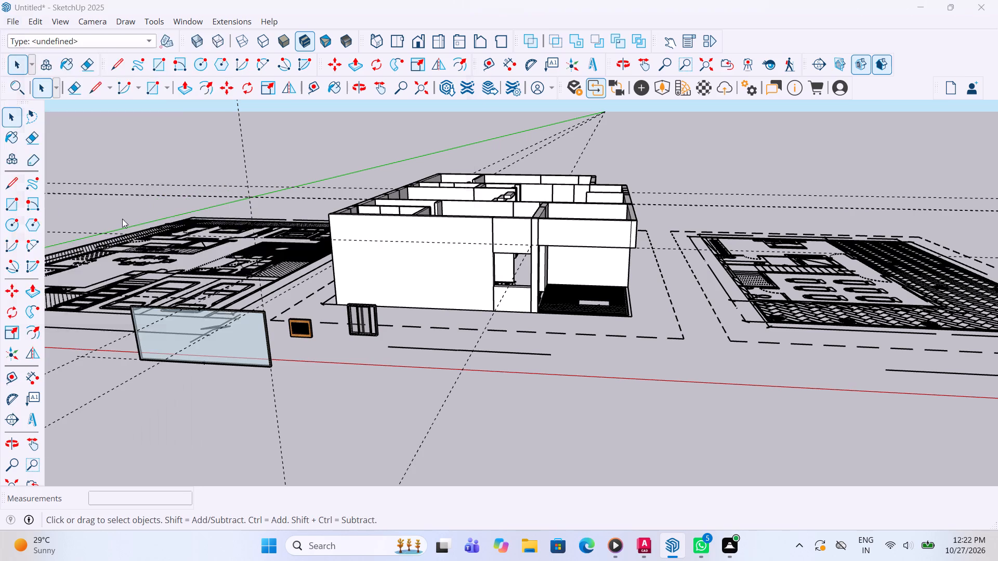
scroll(180, 225, down, 3)
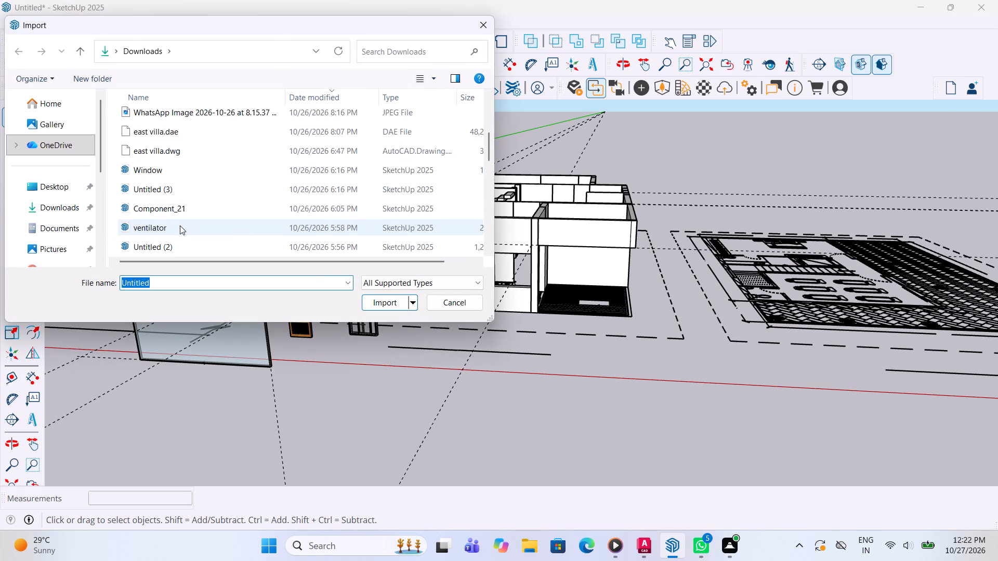
click(173, 215)
click(377, 297)
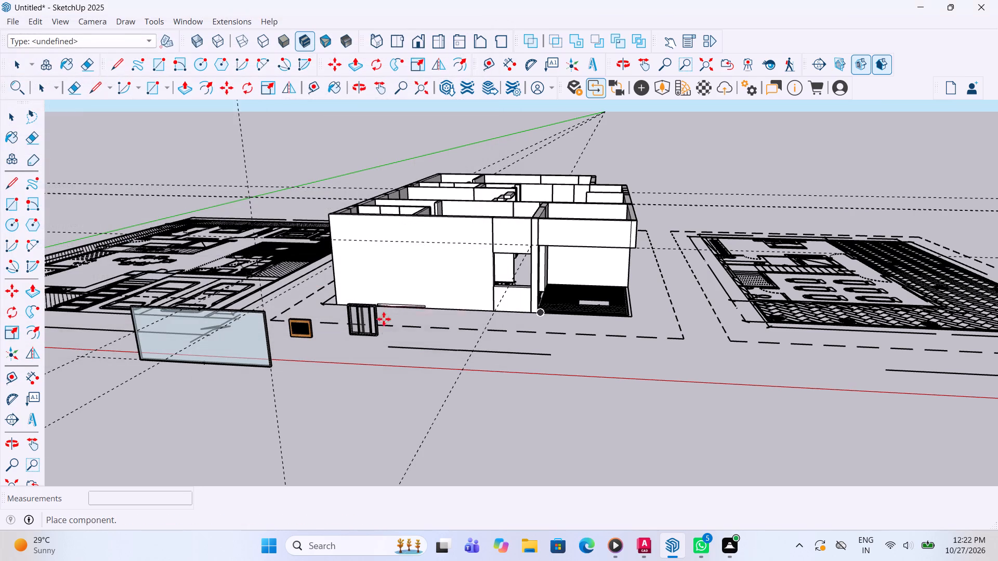
click(326, 384)
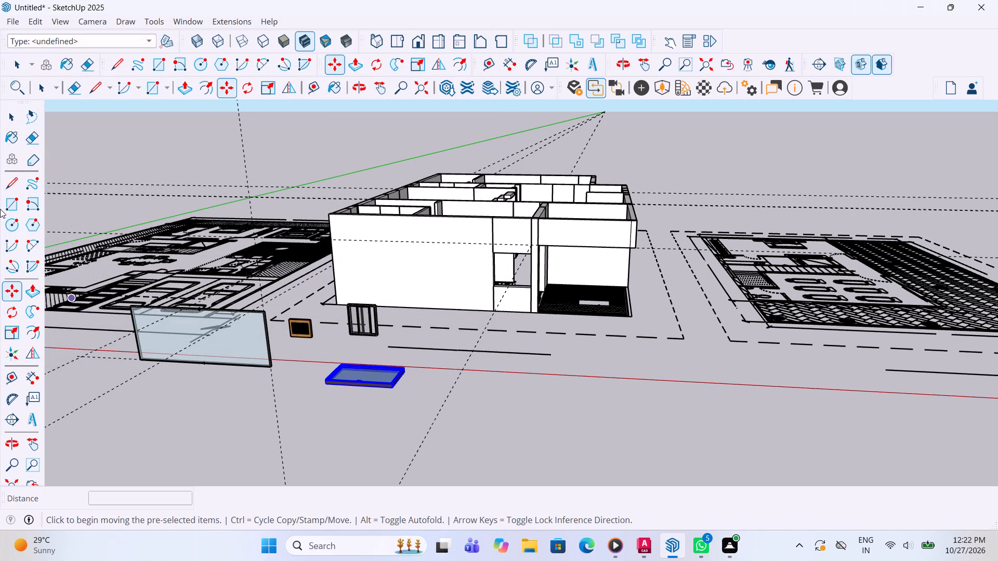
Rotate the newly placed framed glass component about the red axis by about 116.3°.
click(14, 311)
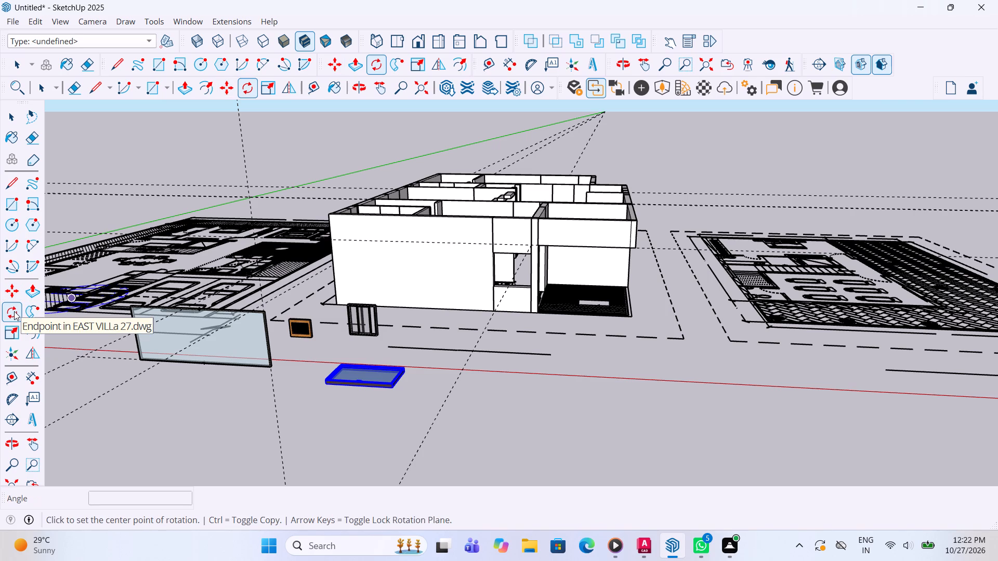
key(Right)
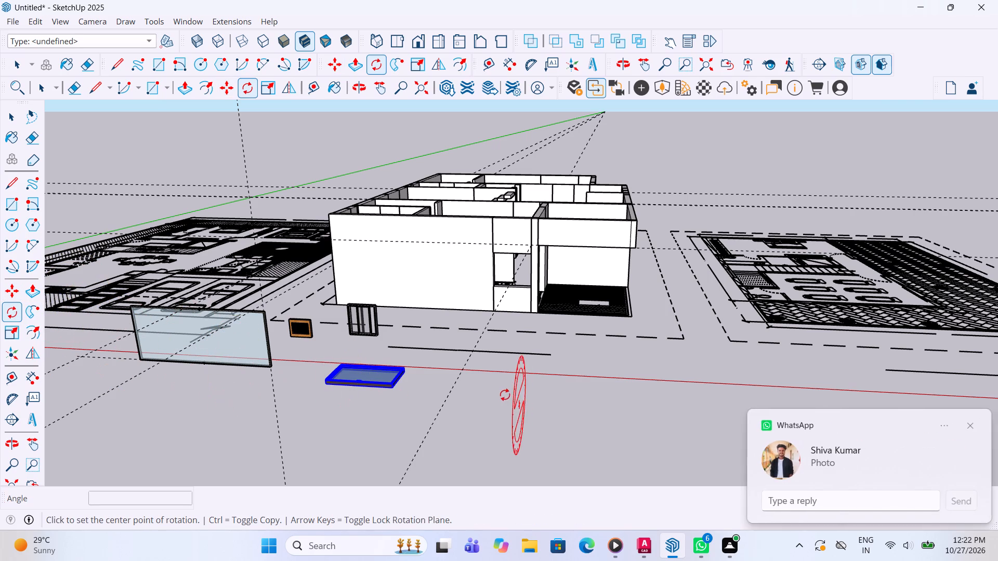
click(484, 381)
click(506, 385)
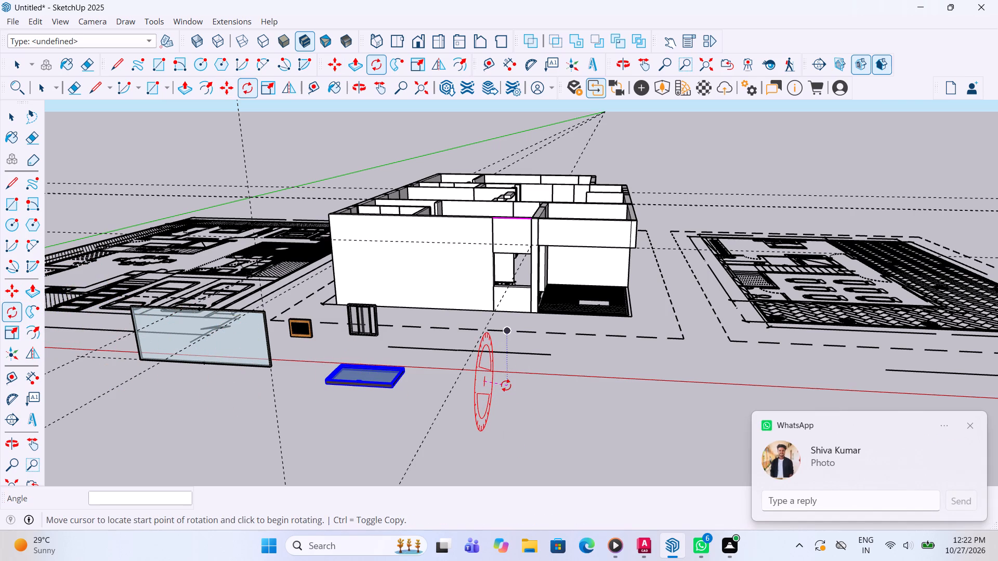
click(486, 344)
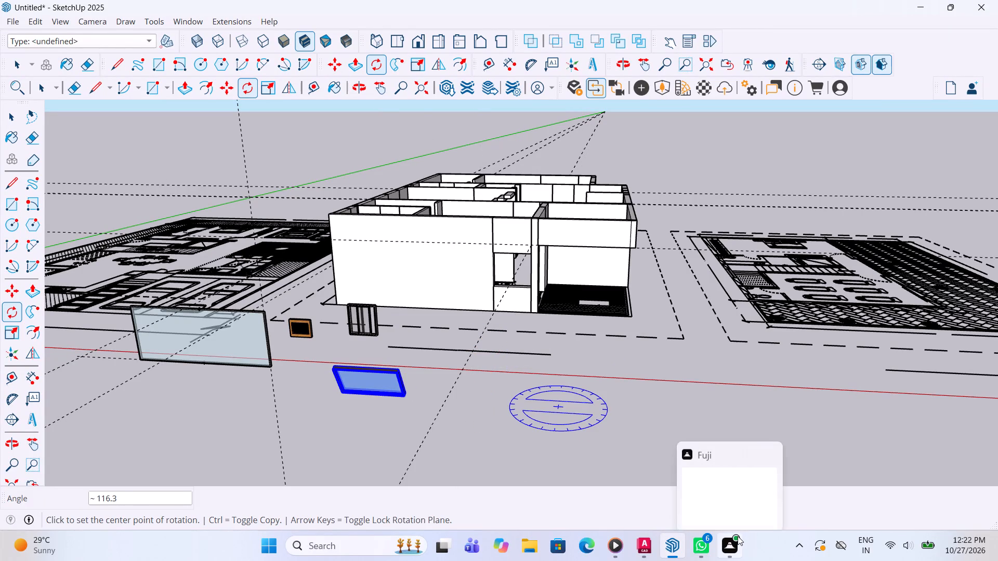
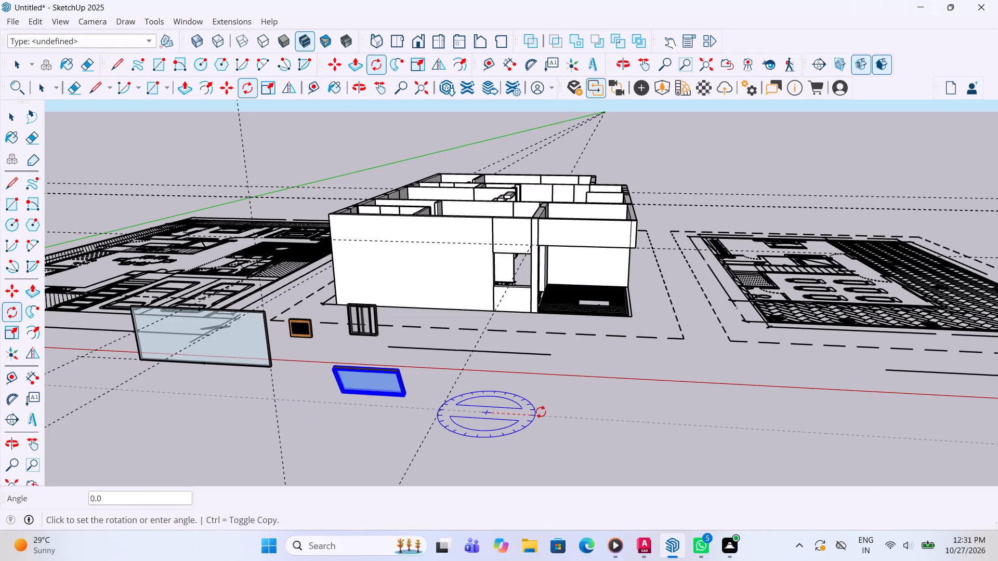
Rotate the tilted framed glass component upright about the red axis by about 156.6°.
key(Right)
key(Escape)
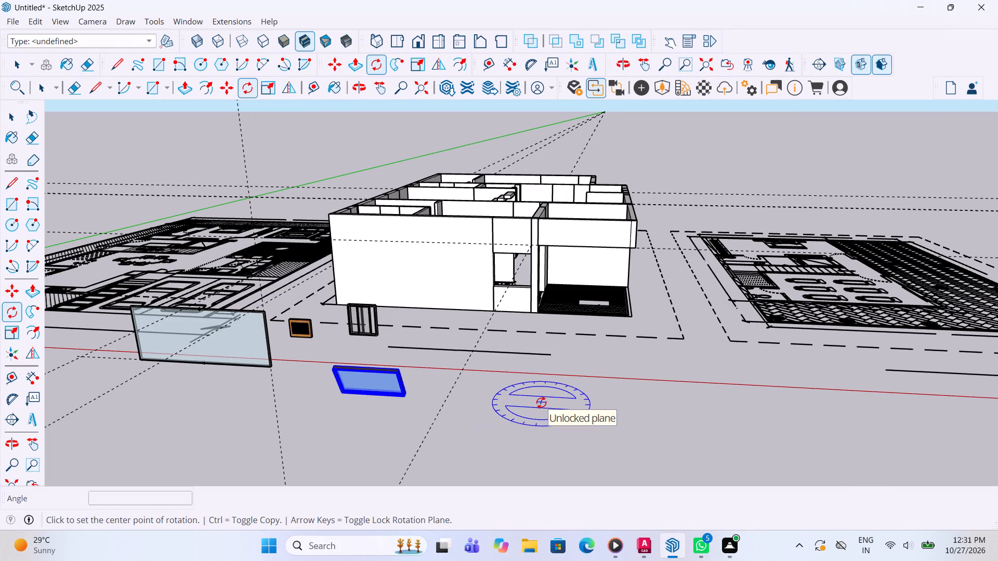
key(Right)
click(536, 395)
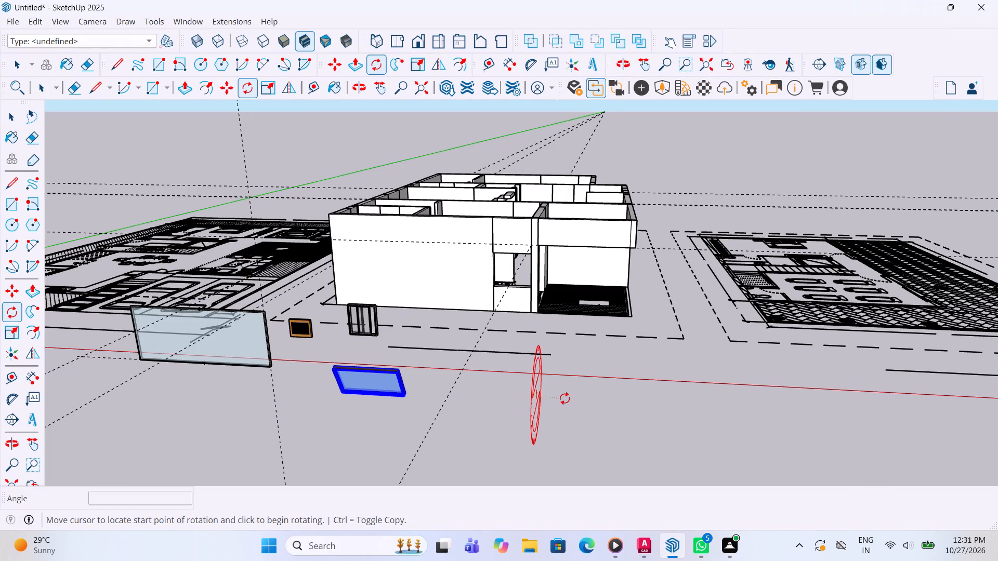
click(601, 390)
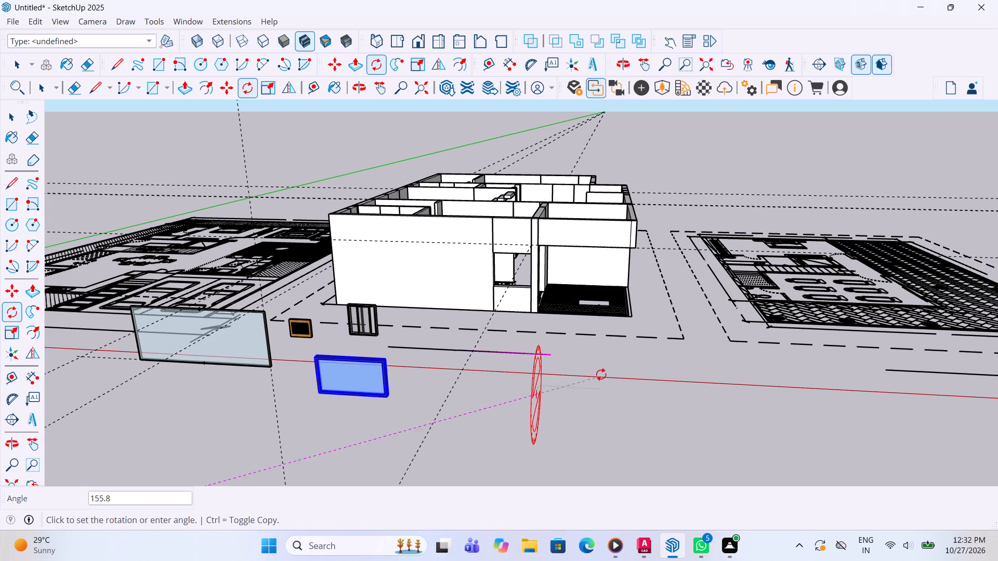
click(598, 368)
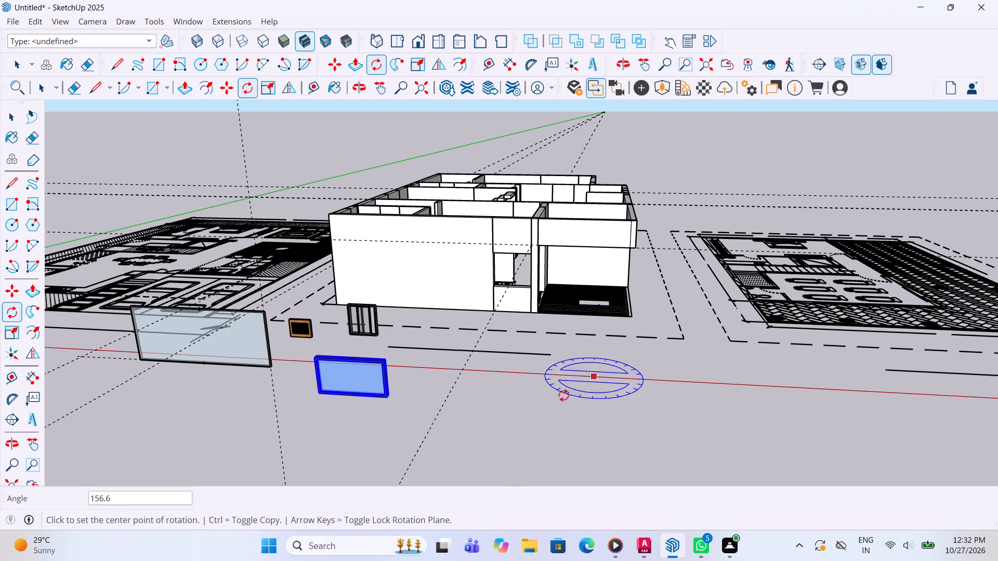
key(space)
click(512, 417)
scroll(283, 399, up, 2)
middle_drag(285, 397, 406, 326)
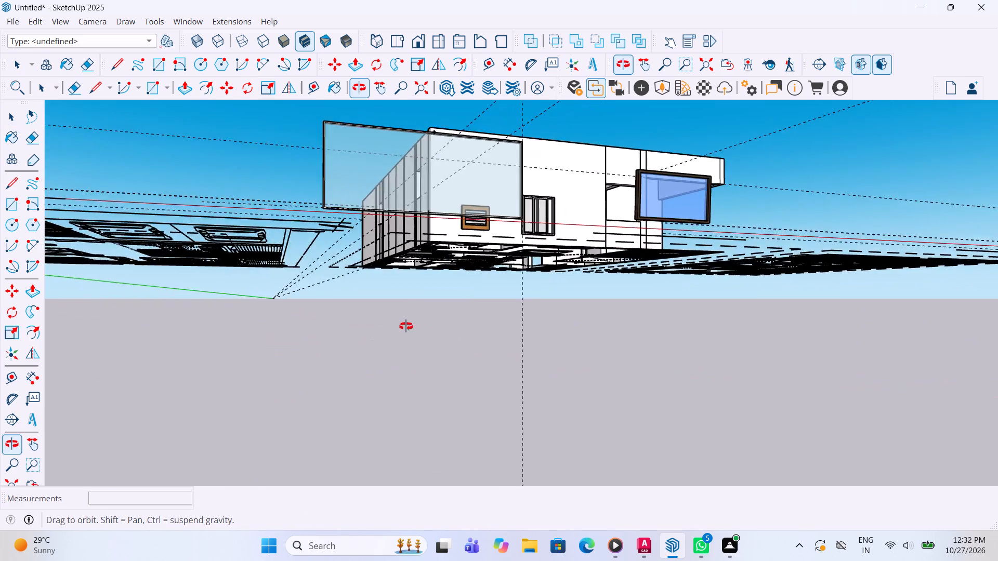
middle_drag(406, 326, 287, 391)
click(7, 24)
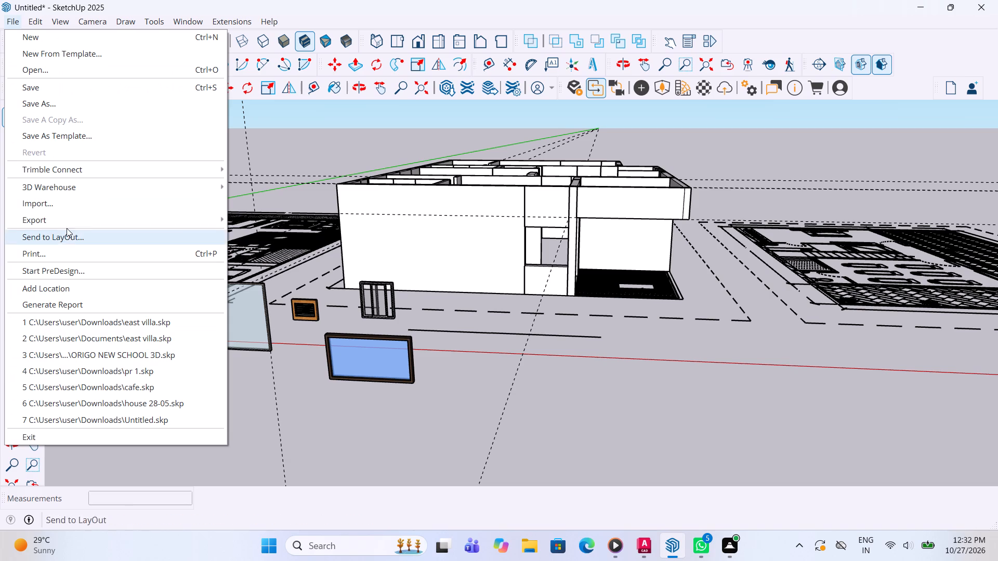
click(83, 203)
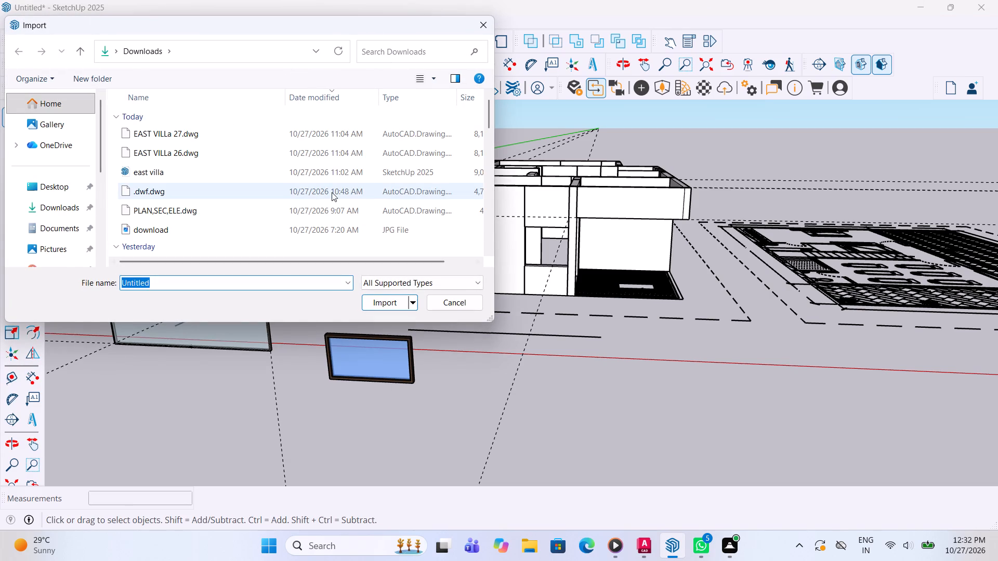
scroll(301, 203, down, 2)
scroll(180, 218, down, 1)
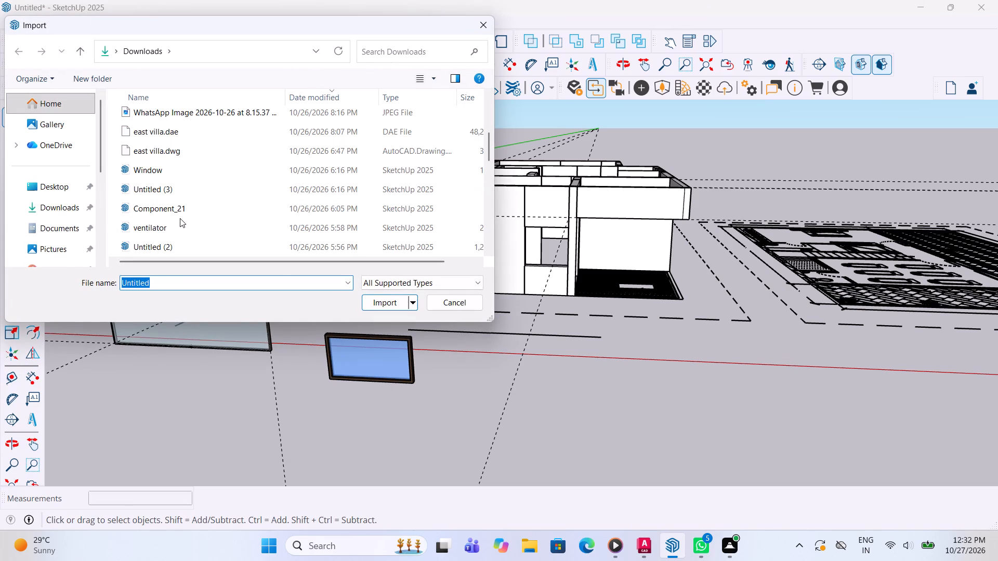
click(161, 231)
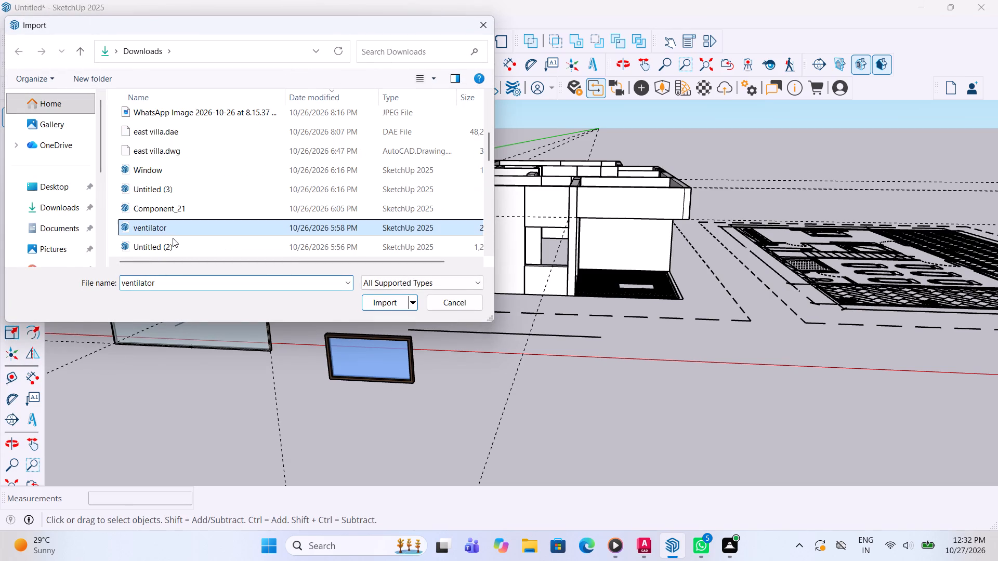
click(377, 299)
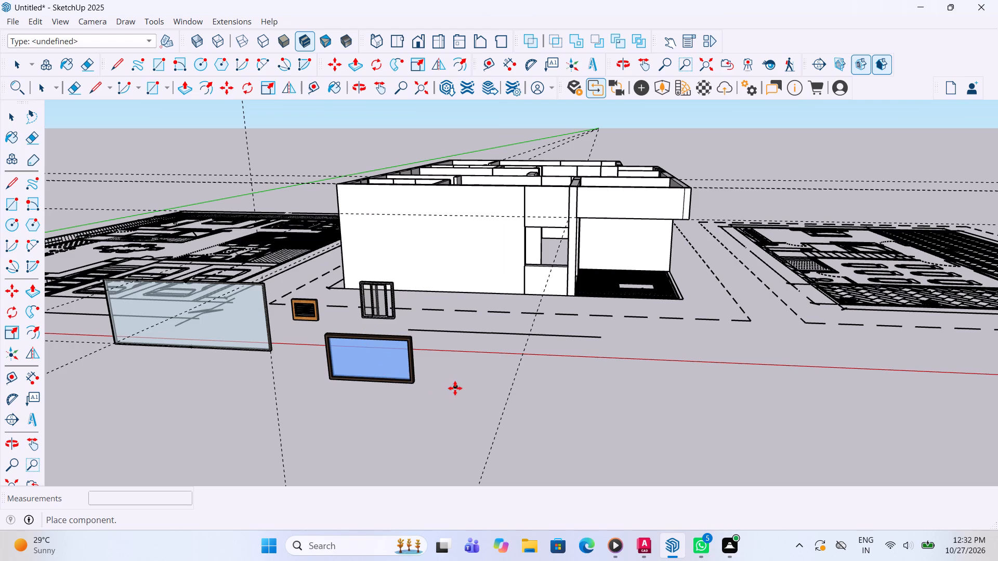
Import "Untitled (2)" from the Downloads folder and place the wooden door on the ground beside the framed glass component.
click(12, 24)
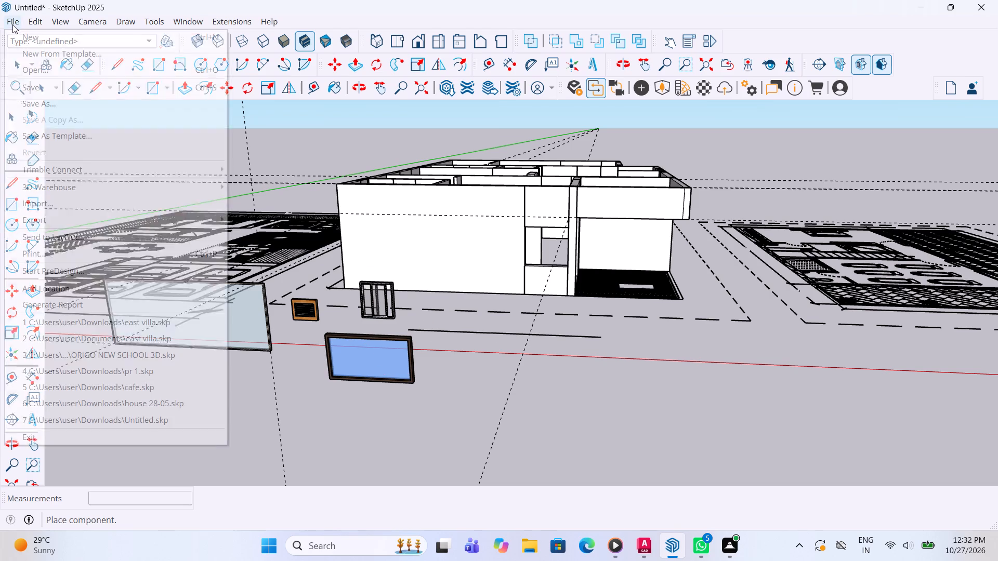
click(65, 209)
scroll(234, 232, down, 1)
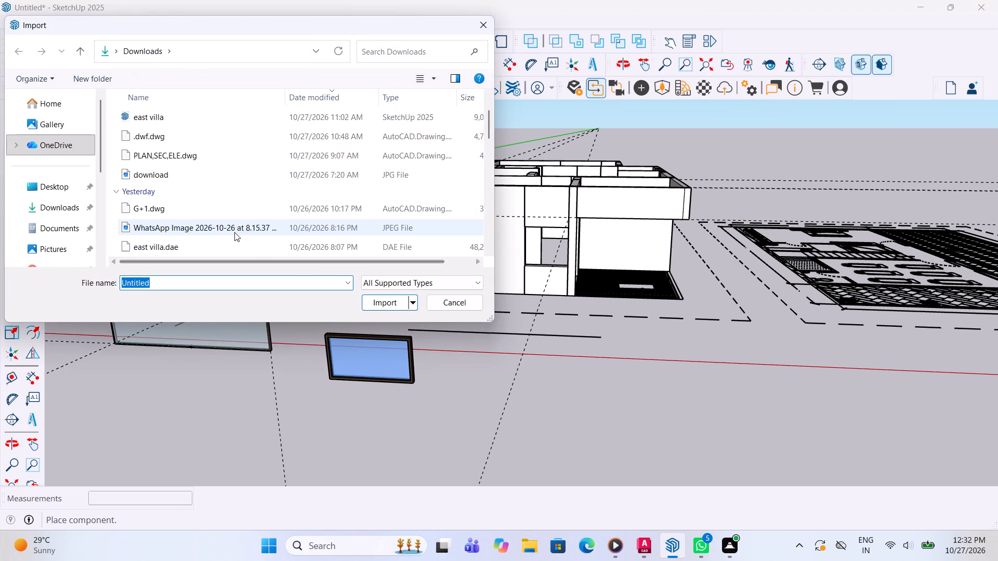
scroll(234, 232, down, 2)
click(172, 240)
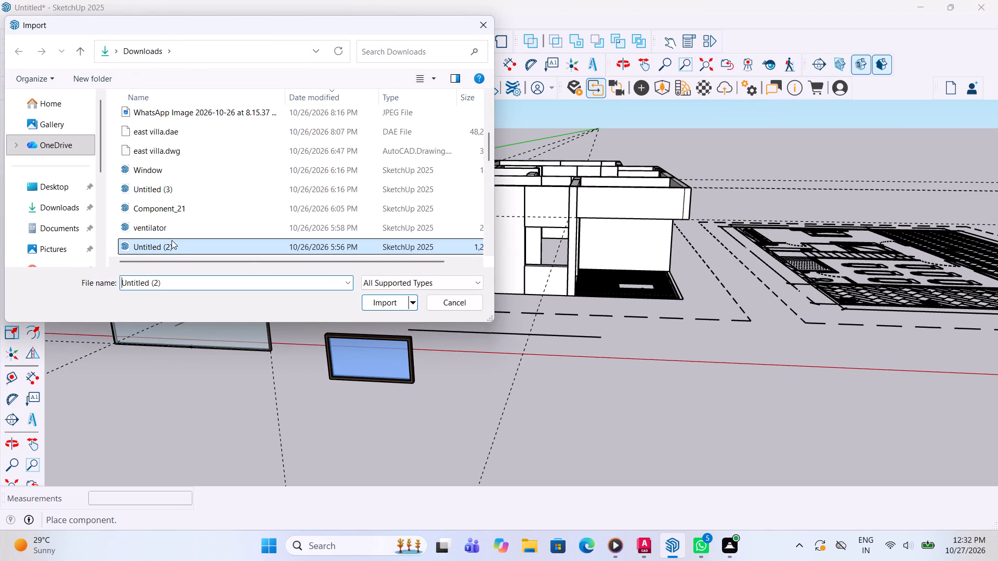
click(396, 304)
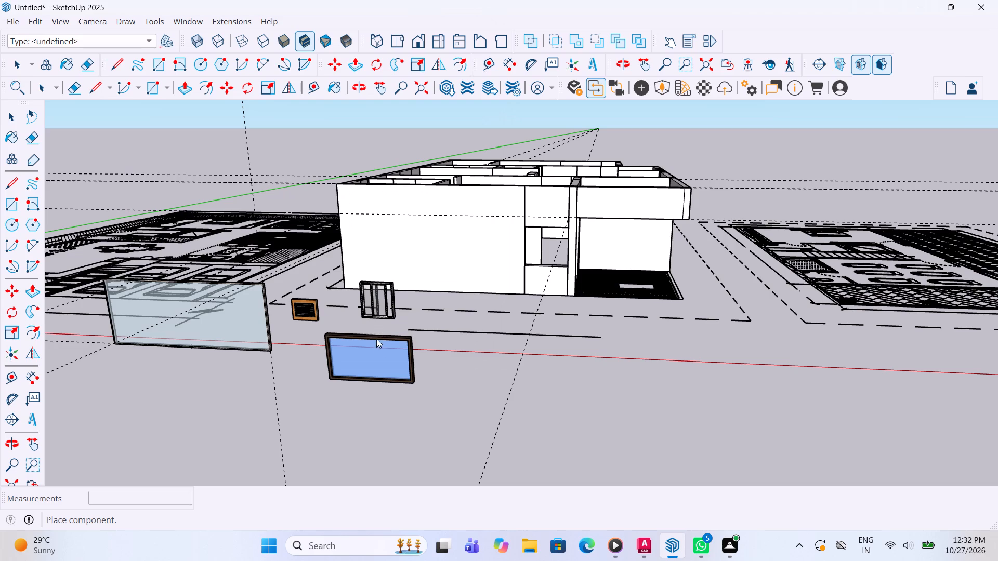
click(466, 378)
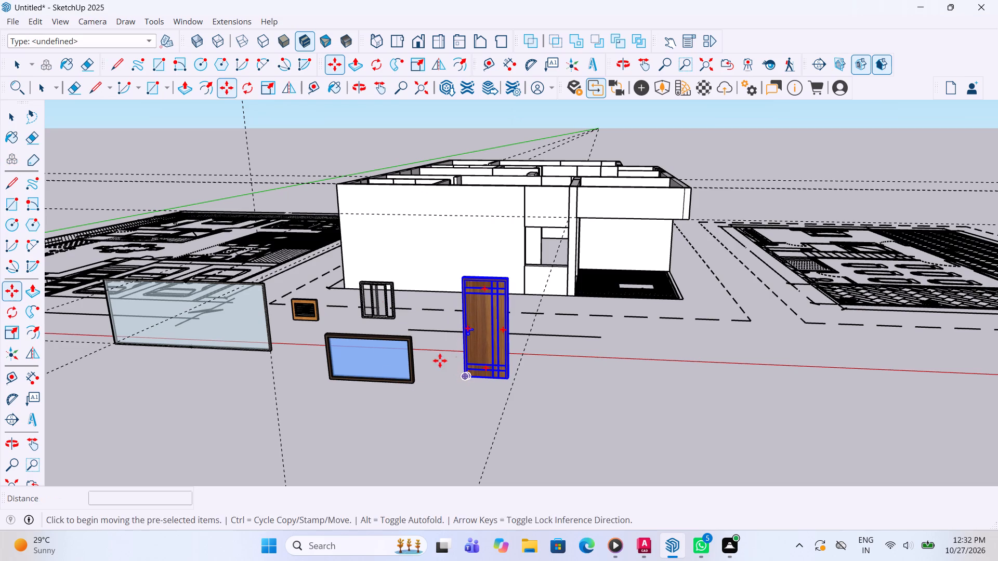
Import "Component" from the Downloads folder and place the dark glazed door on the ground beside the wooden door.
click(16, 17)
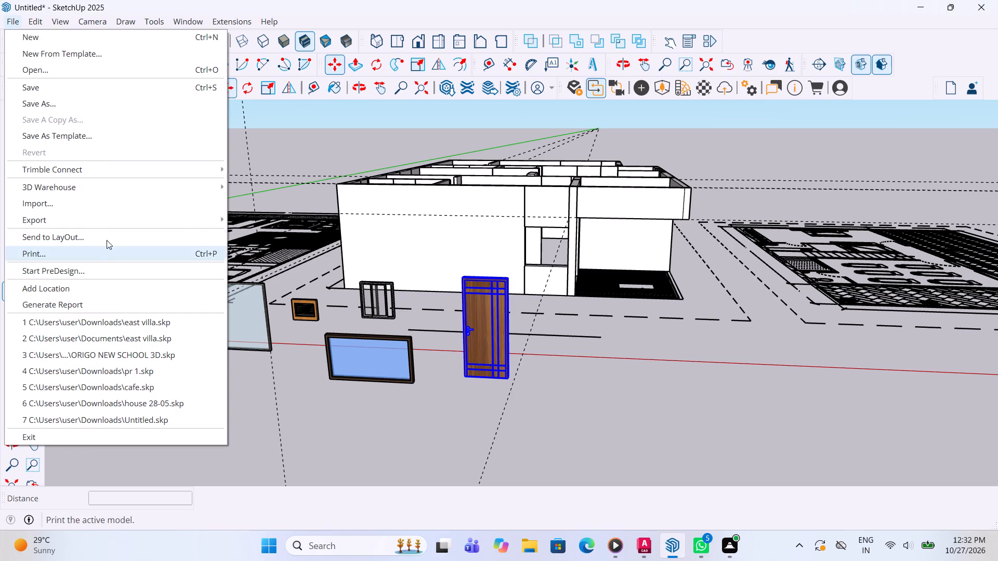
click(97, 205)
scroll(304, 231, down, 1)
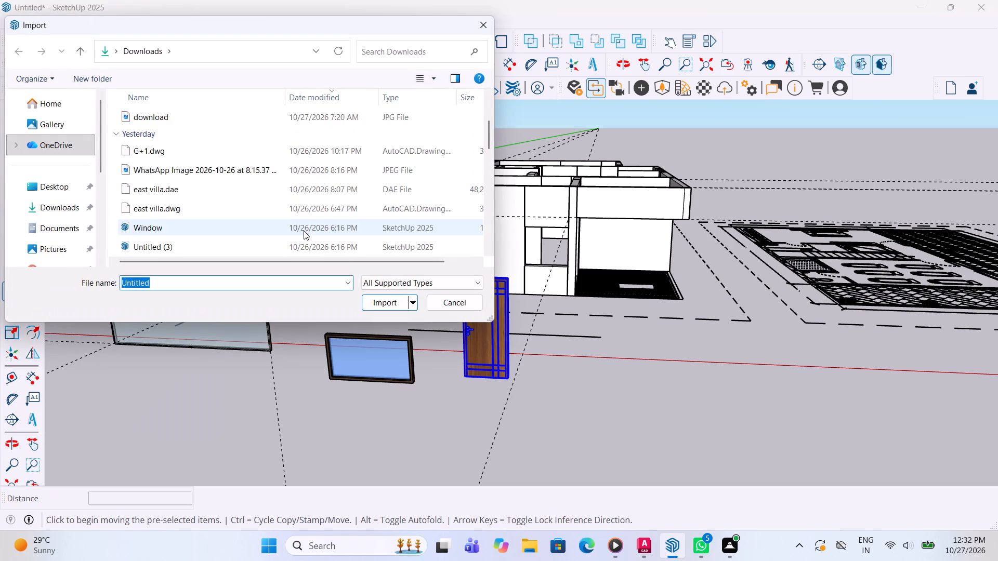
scroll(304, 231, down, 2)
scroll(252, 238, down, 1)
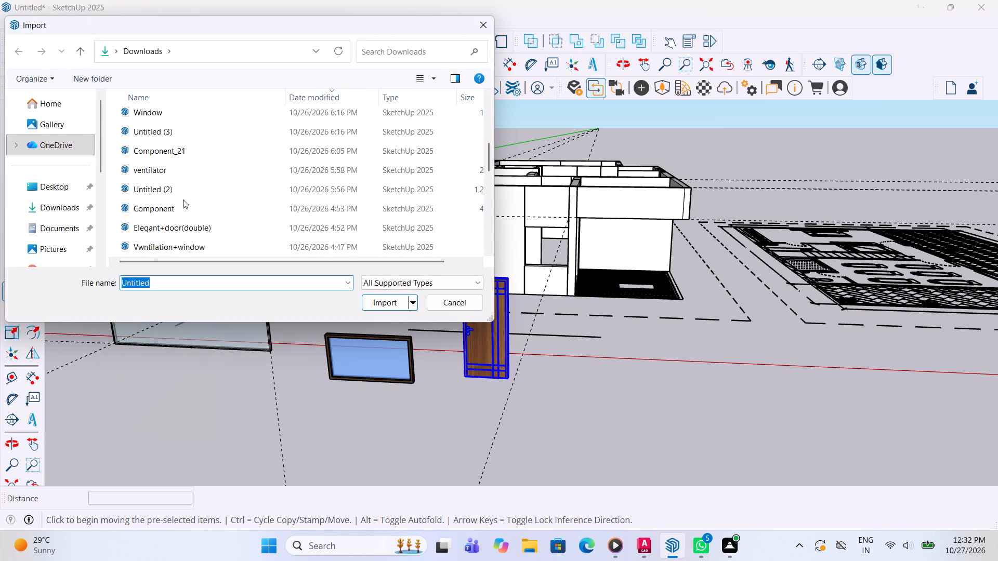
click(181, 200)
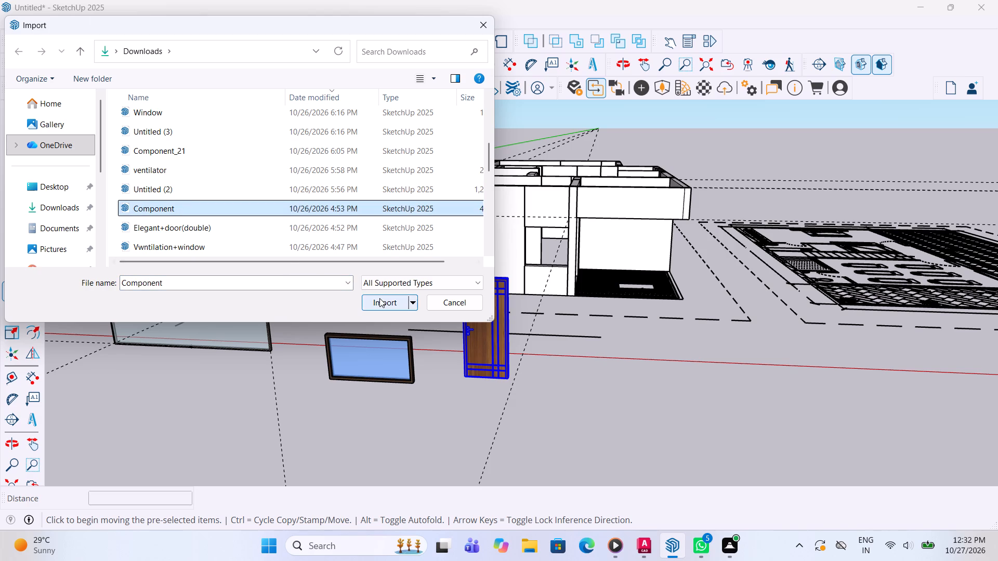
click(379, 298)
click(534, 376)
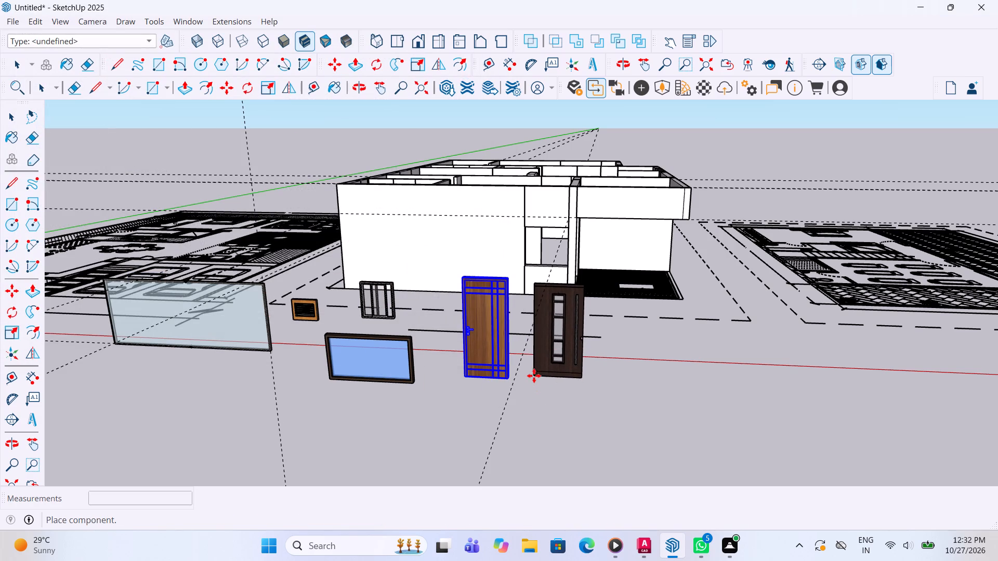
Import "Elegant+door(double)" from the Downloads folder and place the double door in front of the large glass panel.
click(11, 23)
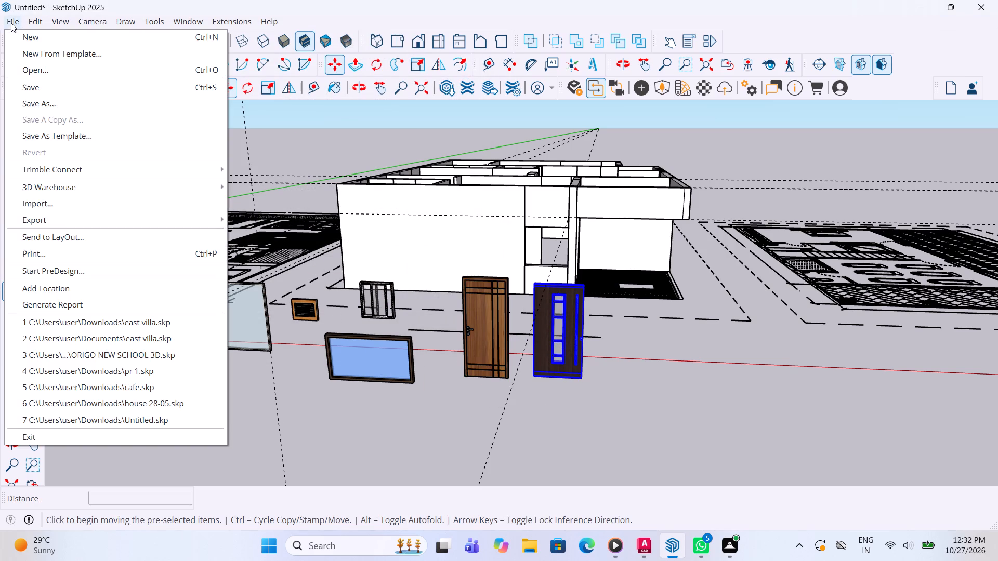
click(60, 201)
scroll(197, 247, down, 4)
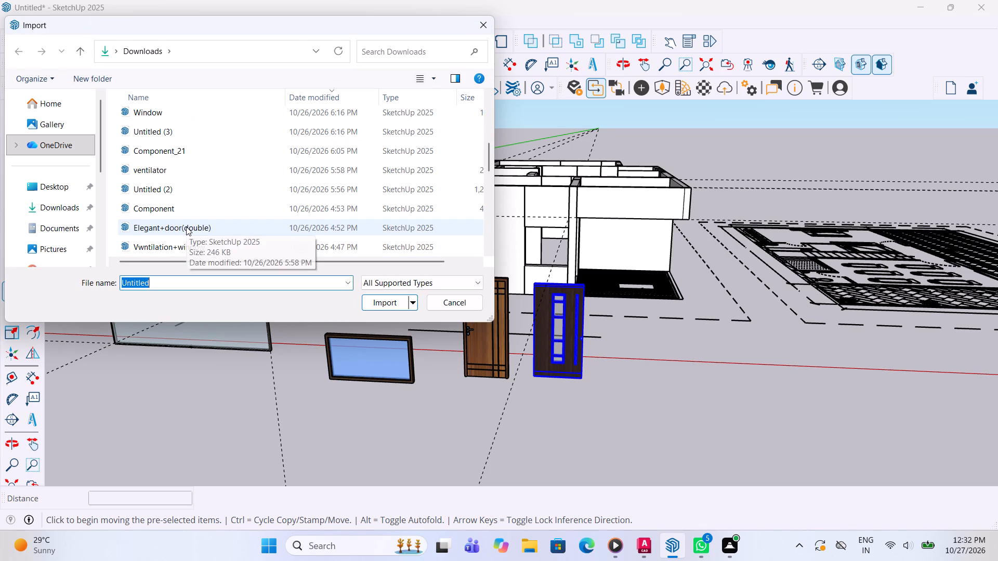
click(167, 227)
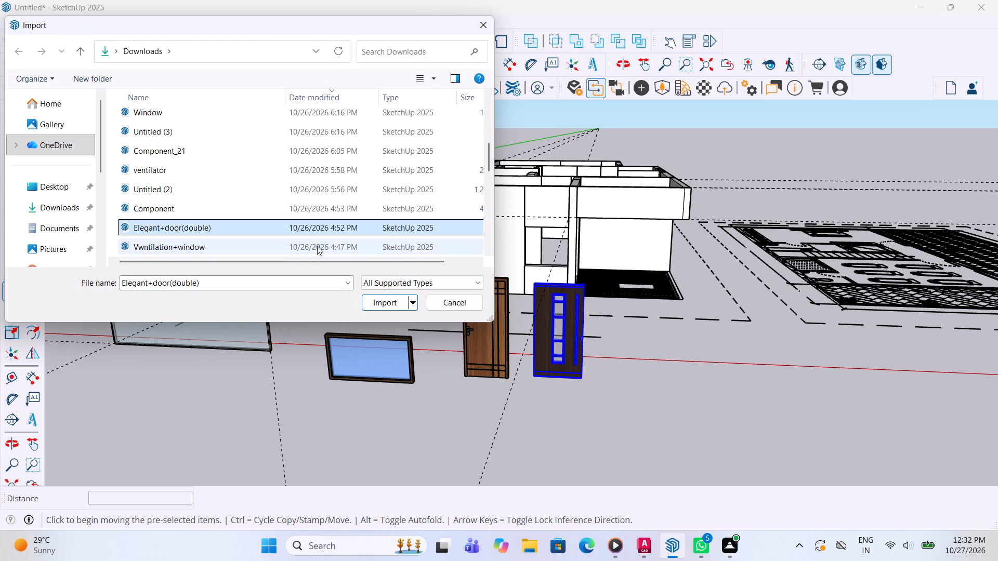
click(373, 301)
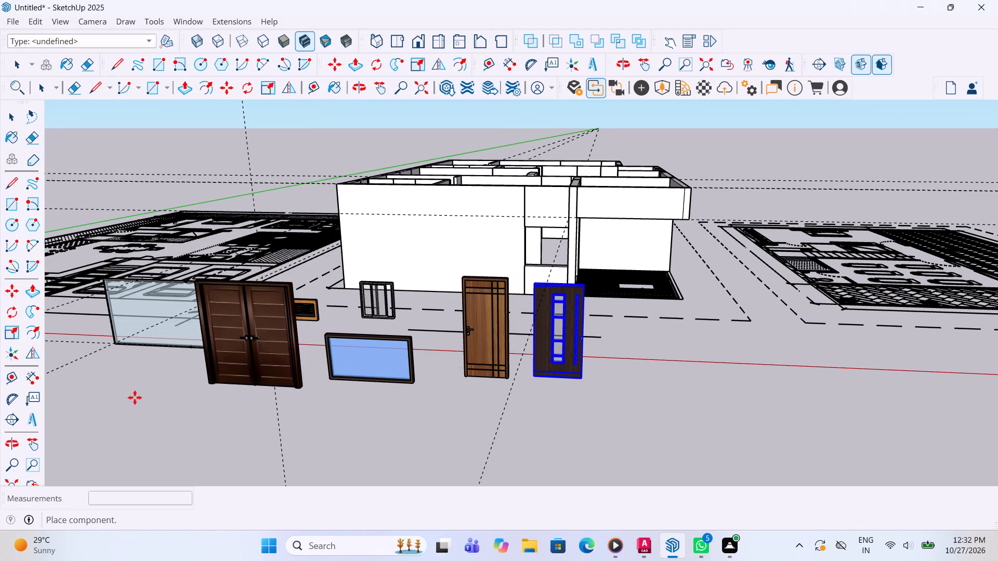
click(116, 398)
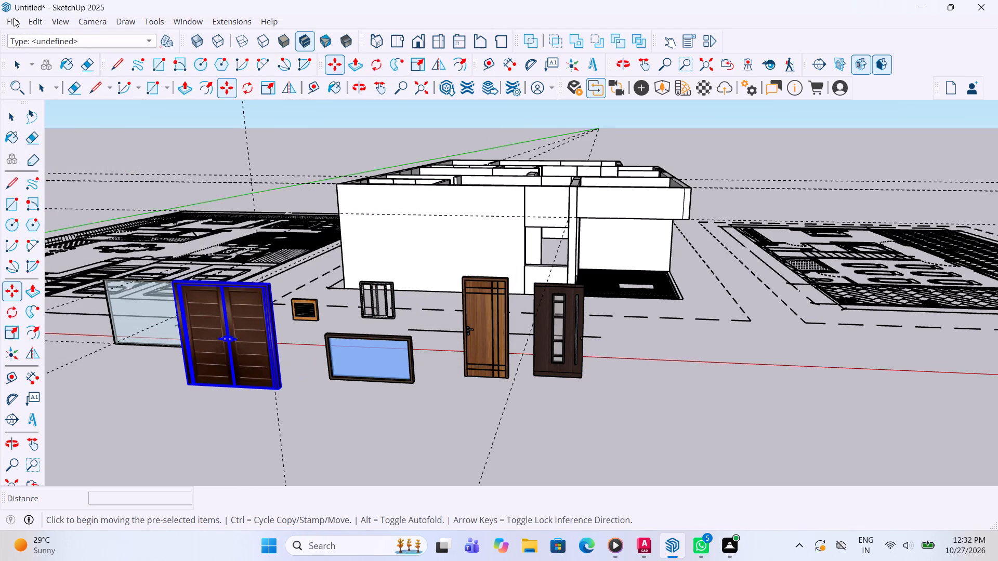
Import "Vwntilation+window" from the Downloads folder and place the louvred ventilator on the ground beside the double door.
click(14, 18)
click(47, 223)
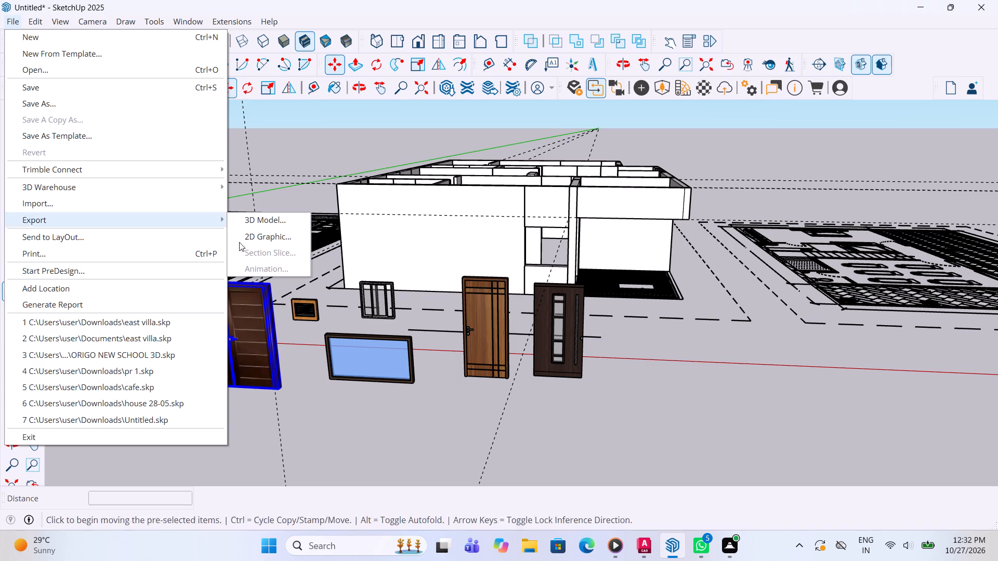
click(69, 197)
scroll(183, 233, down, 3)
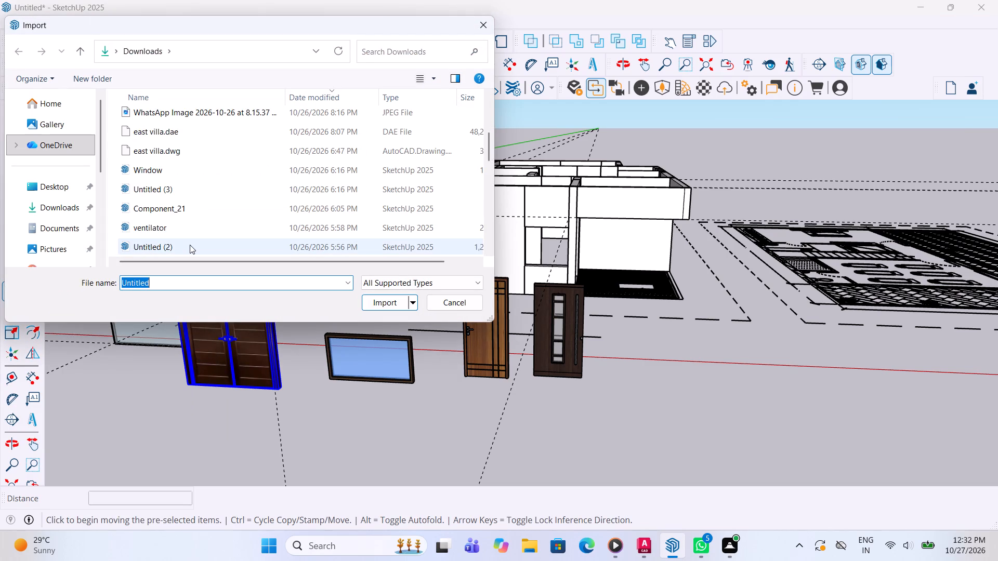
scroll(190, 245, down, 2)
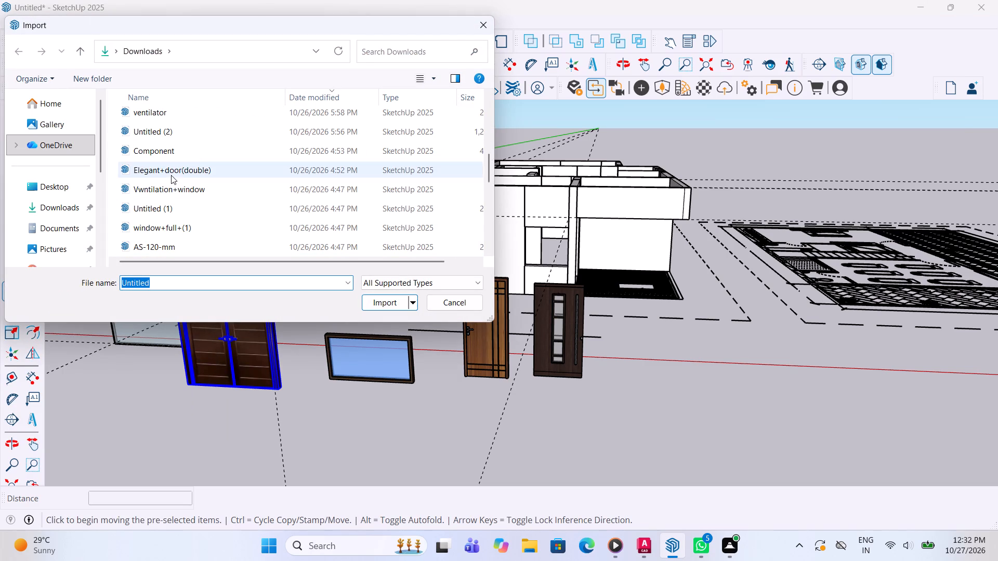
click(175, 189)
drag(373, 292, 373, 304)
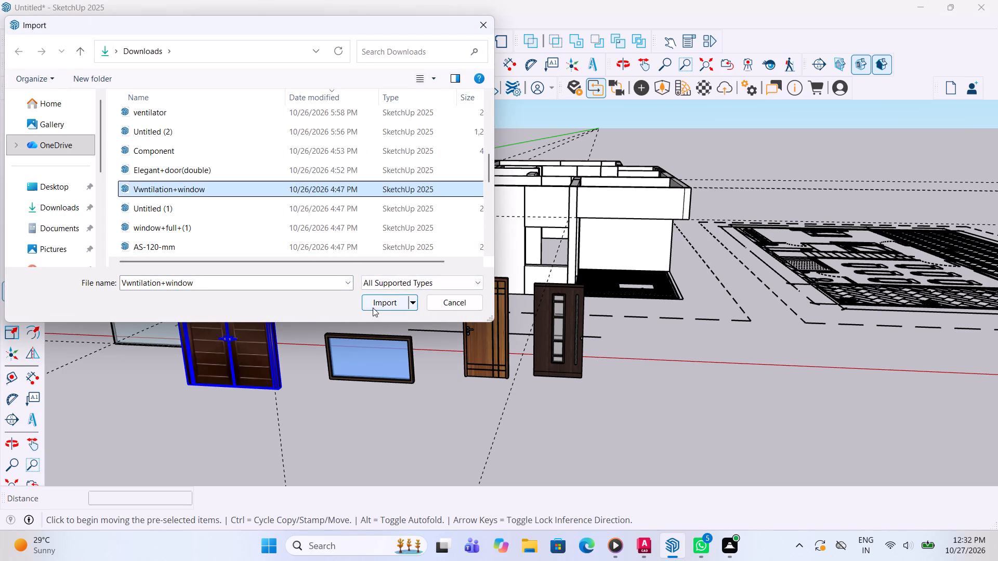
click(373, 308)
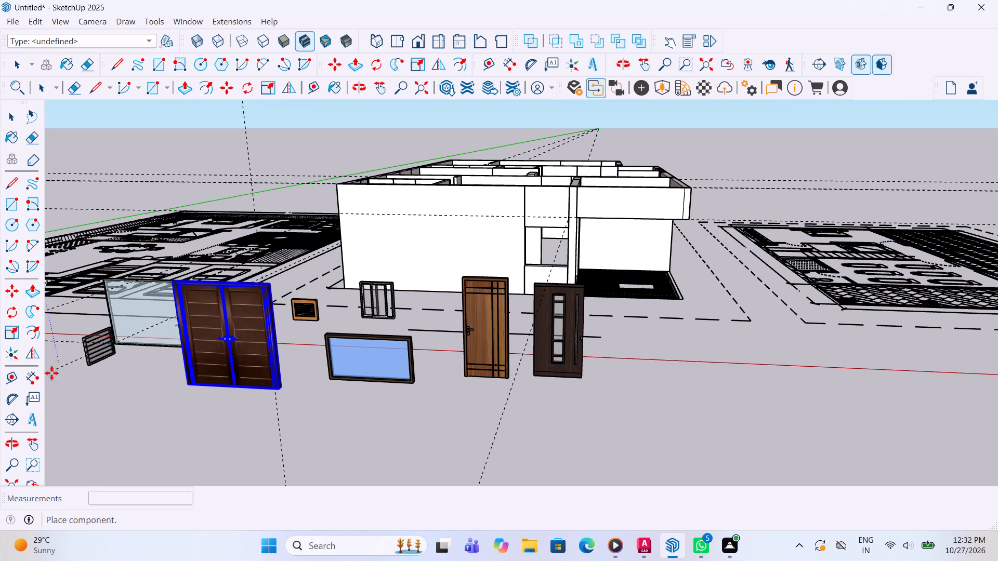
click(68, 392)
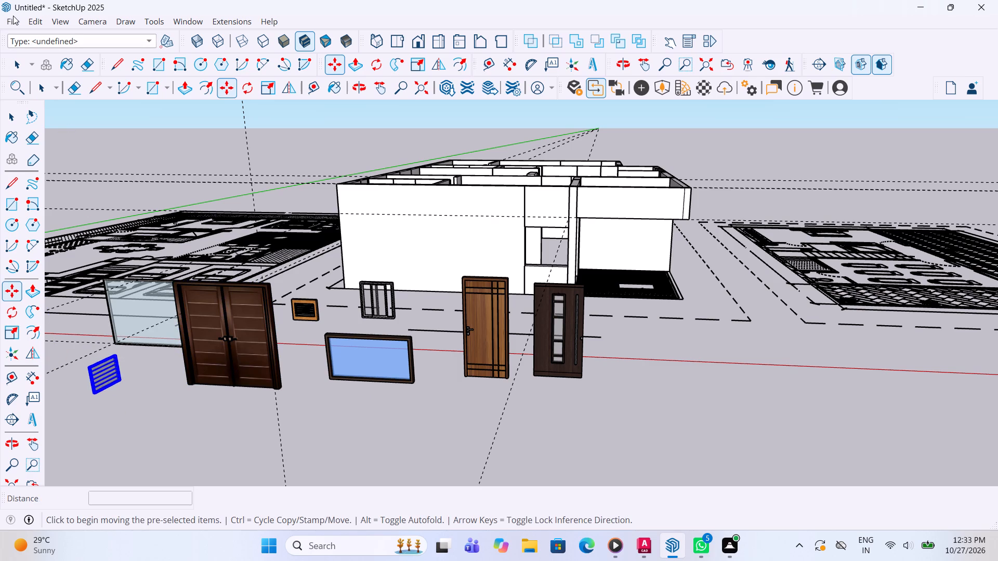
Import "Untitled (1)" from the Downloads folder and place the small dark two-pane window on the ground beside the louvred ventilator.
click(13, 16)
click(74, 197)
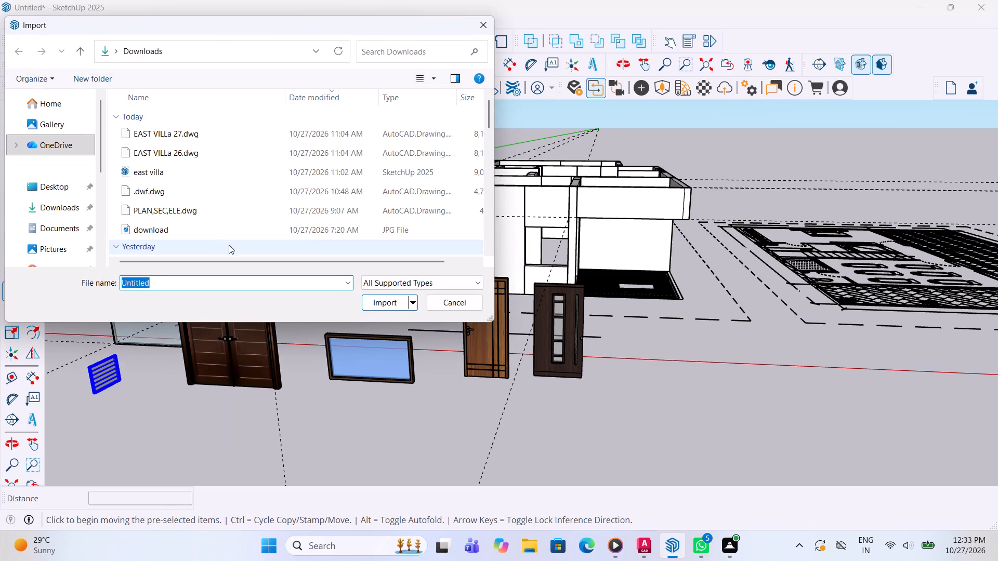
scroll(214, 217, down, 4)
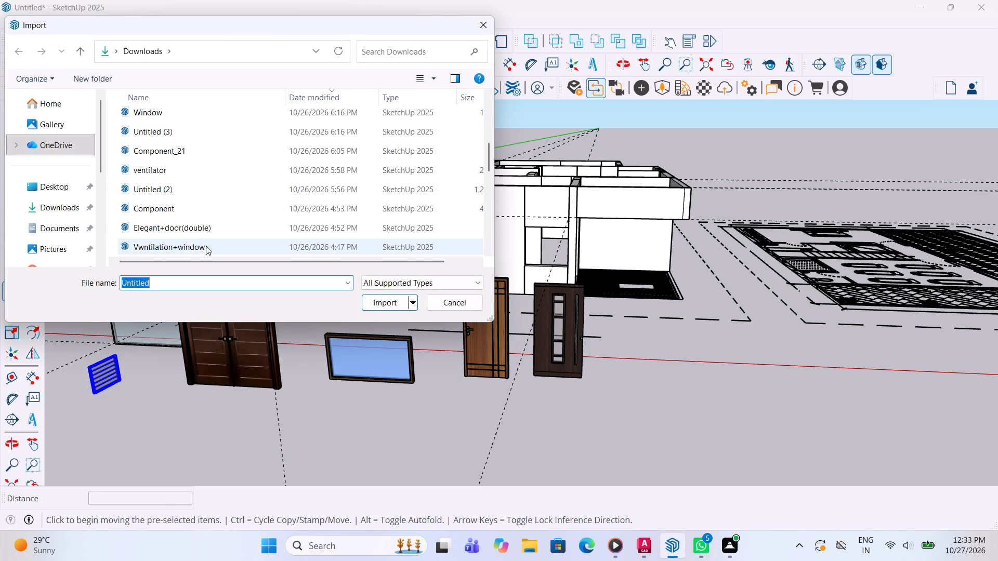
scroll(209, 243, down, 1)
click(192, 210)
click(384, 304)
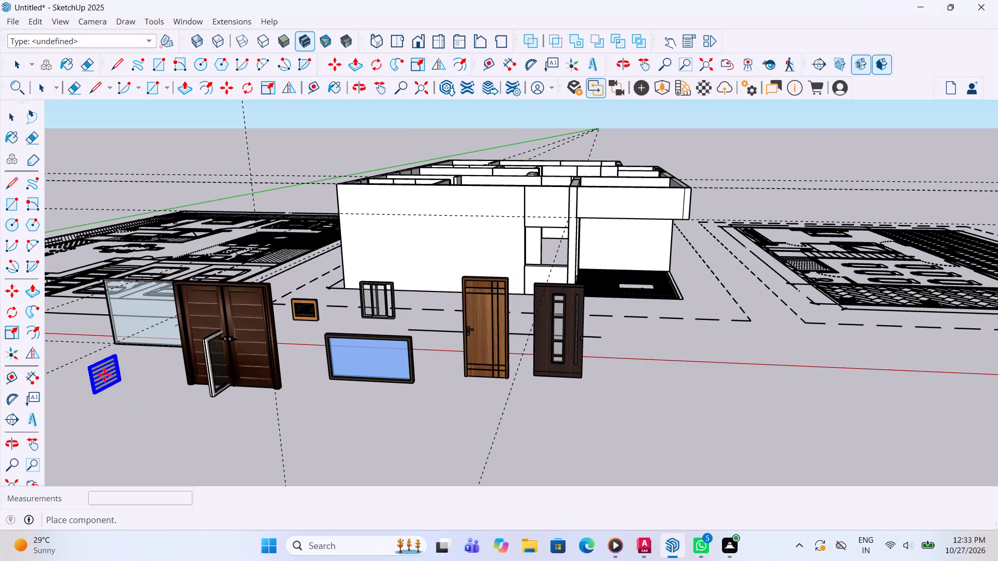
click(78, 423)
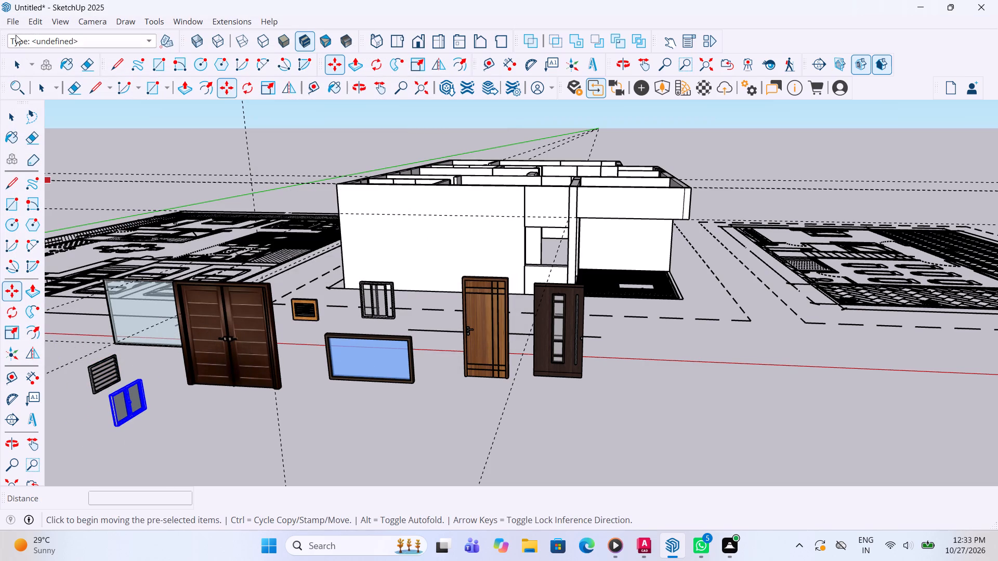
Import "window+full+(1)" from the Downloads folder and place the wooden-framed window on the ground in front of the double door.
click(15, 31)
click(11, 26)
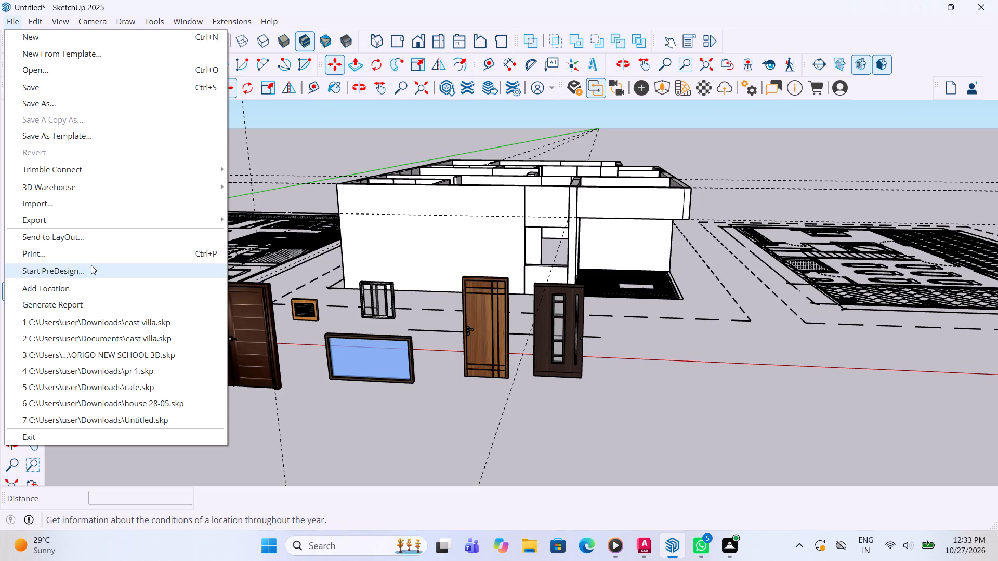
click(90, 206)
scroll(250, 241, down, 3)
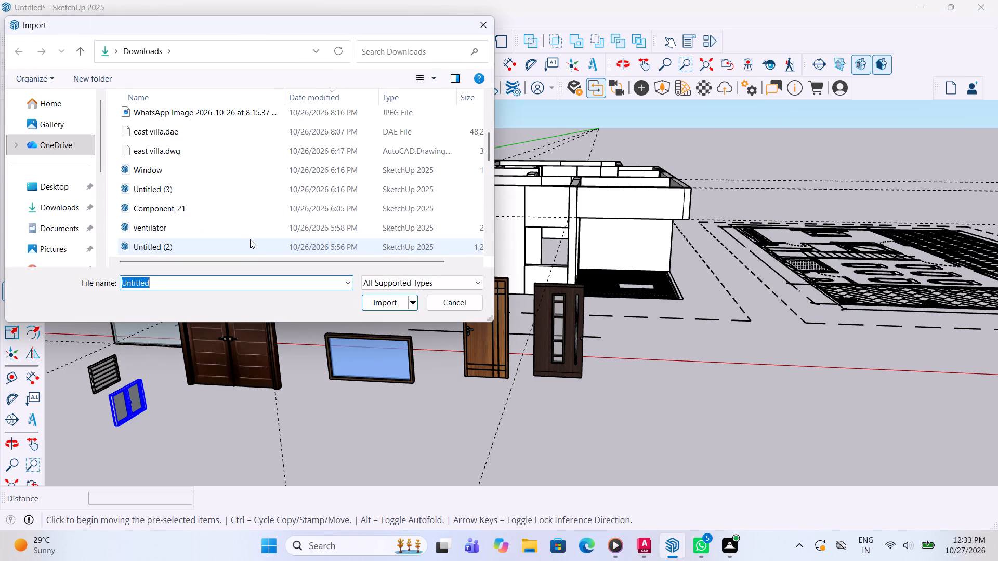
scroll(250, 239, down, 1)
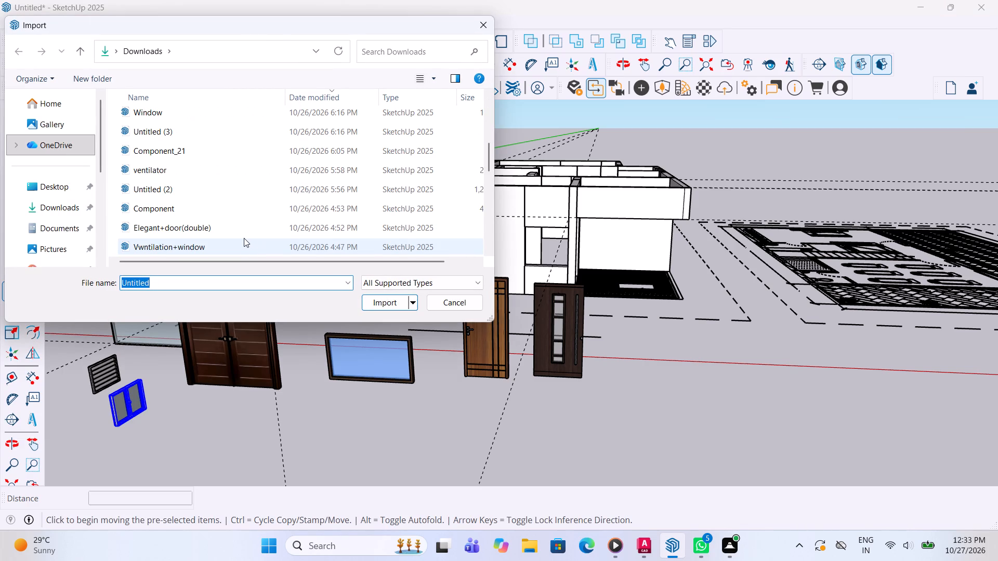
scroll(212, 225, down, 1)
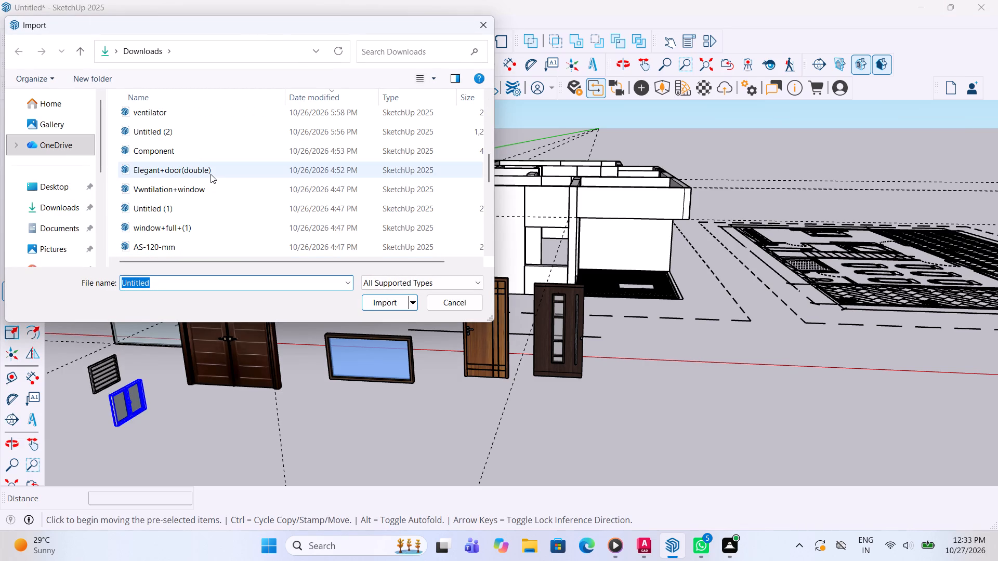
click(194, 235)
click(383, 306)
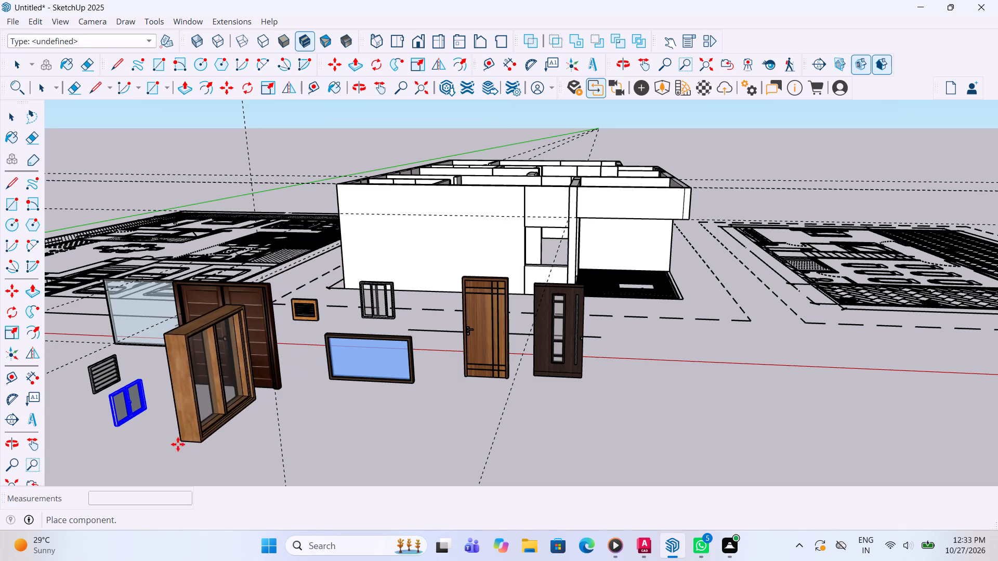
click(162, 449)
Import "AS-120-mm" from the Downloads folder and place the two-panel sliding glass unit on the ground beside the dark glazed door.
click(12, 22)
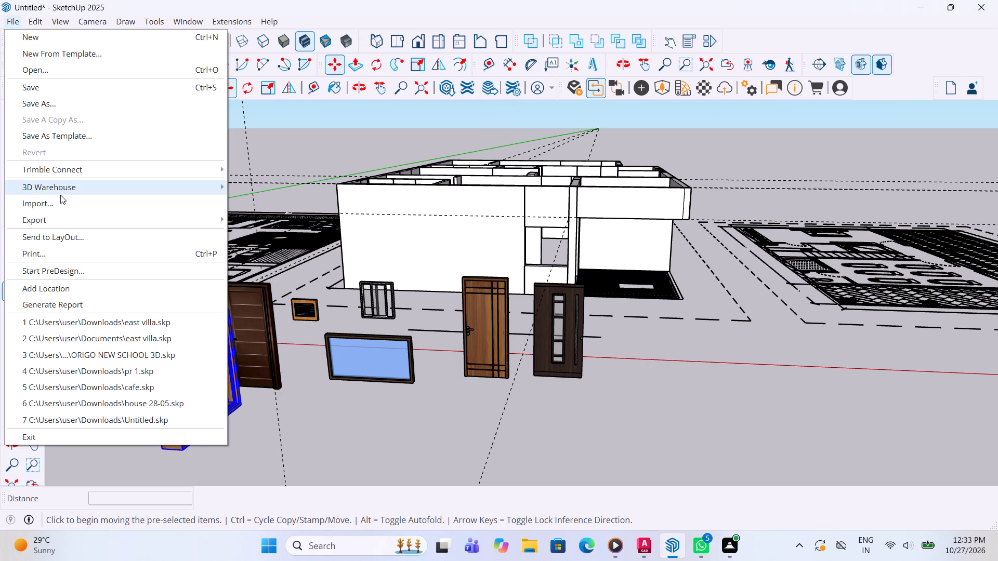
click(60, 202)
scroll(225, 212, down, 2)
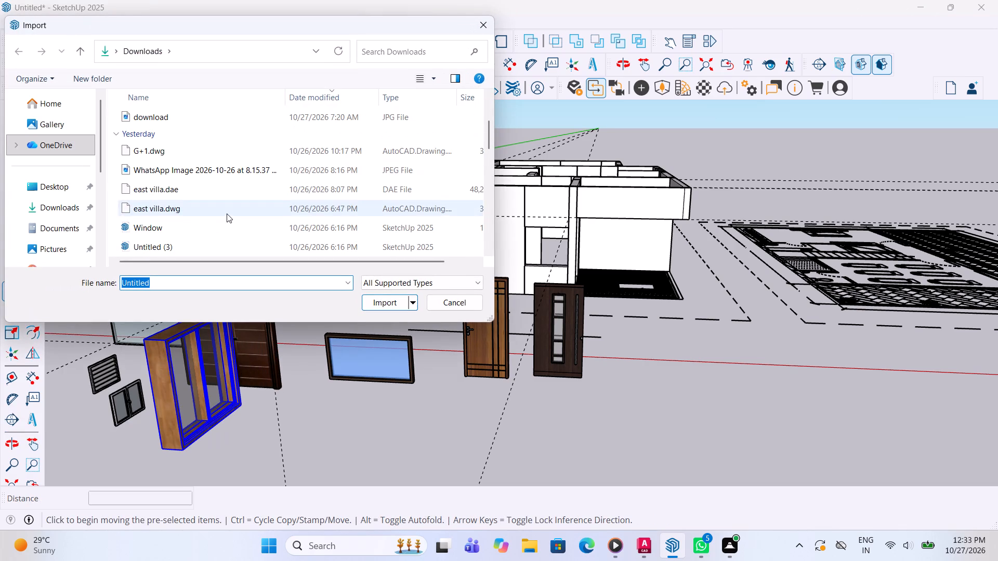
scroll(227, 213, down, 3)
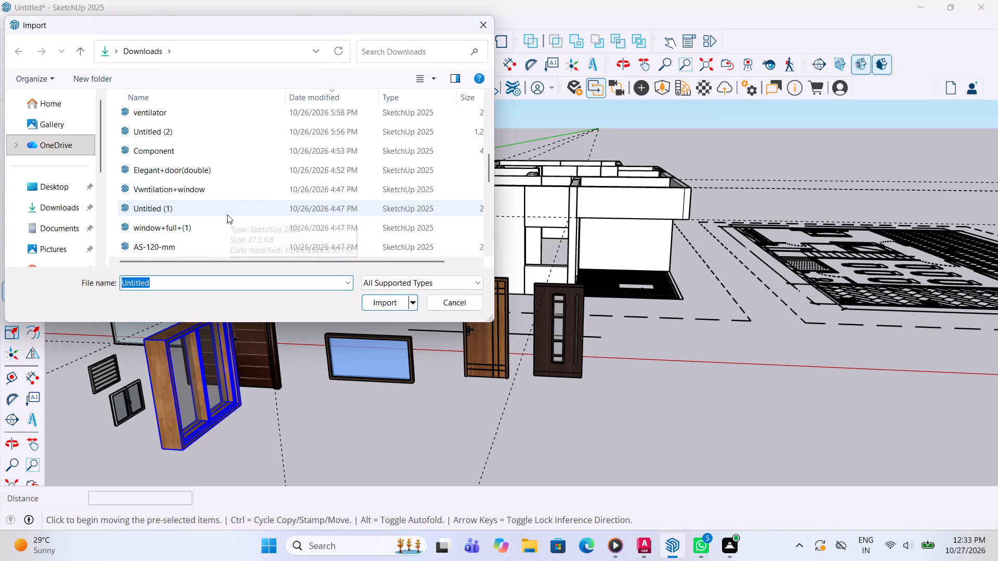
click(194, 246)
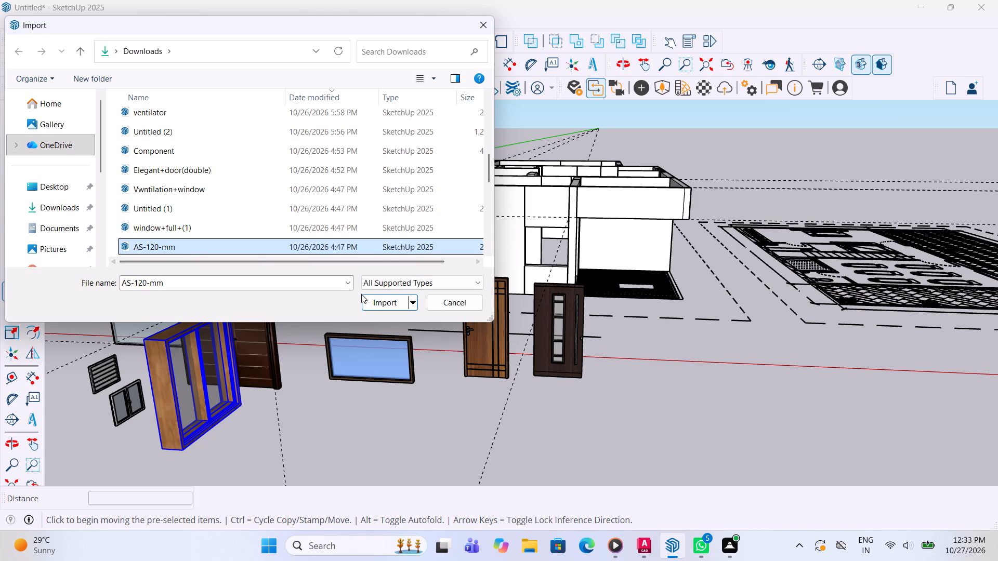
click(375, 301)
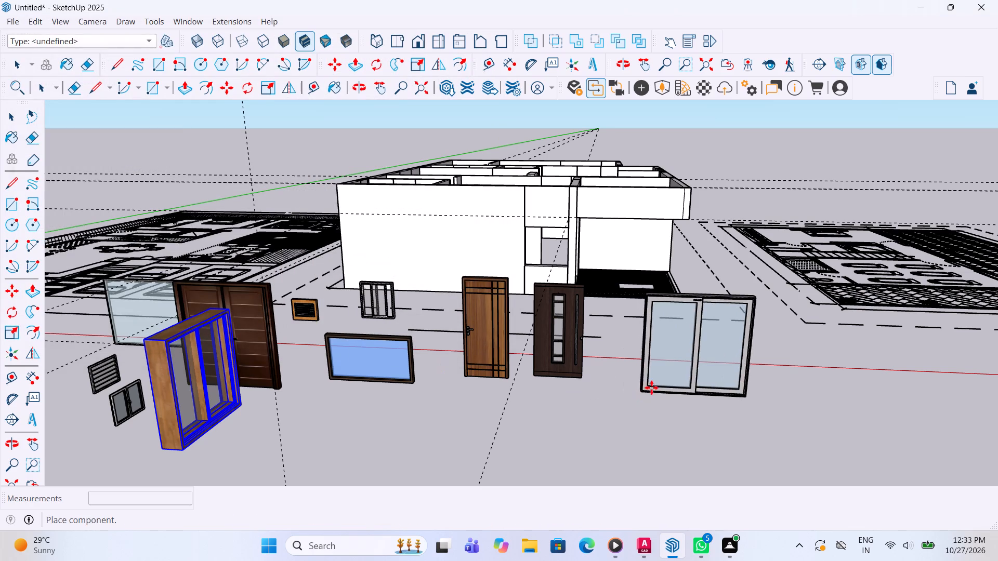
click(652, 386)
Import "simple+window" from the Downloads folder and place the white-framed window on the ground in front of the dark glazed door.
click(14, 18)
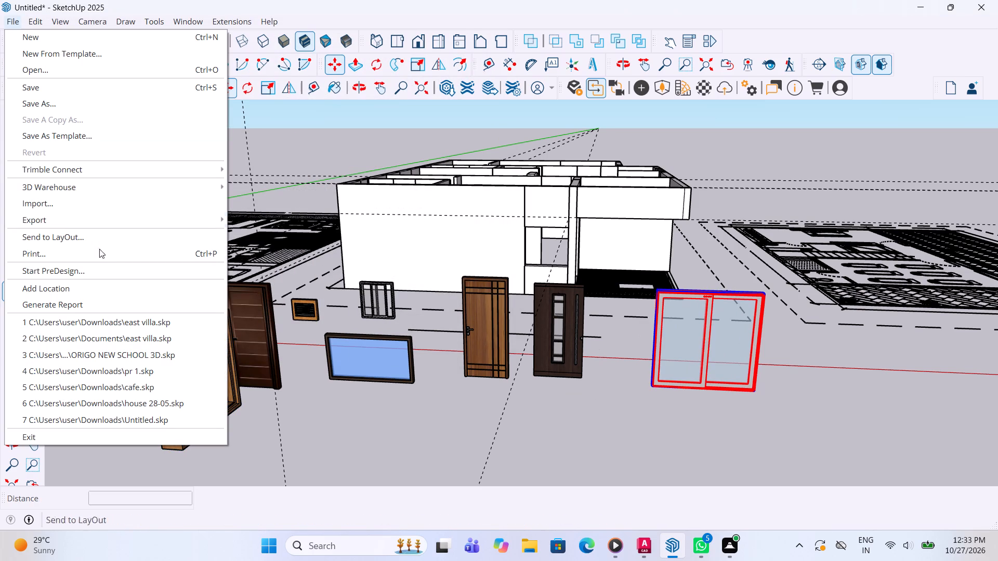
click(84, 208)
scroll(209, 215, down, 3)
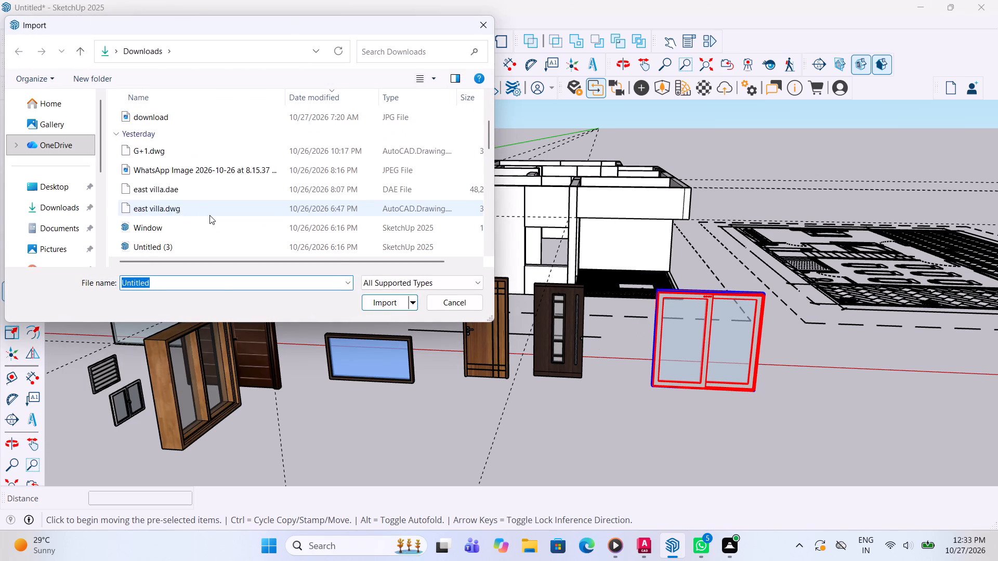
scroll(209, 215, down, 3)
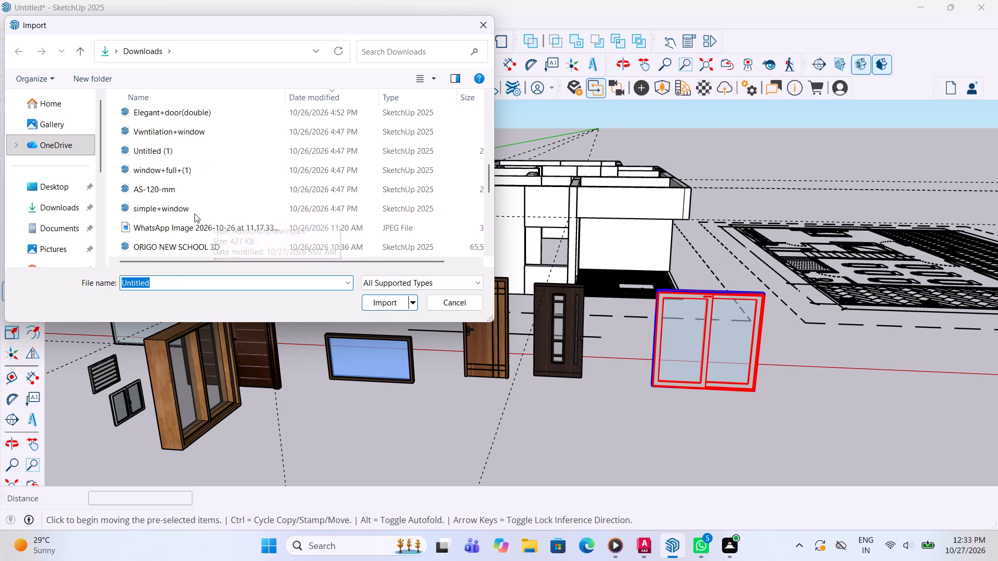
click(194, 206)
click(391, 296)
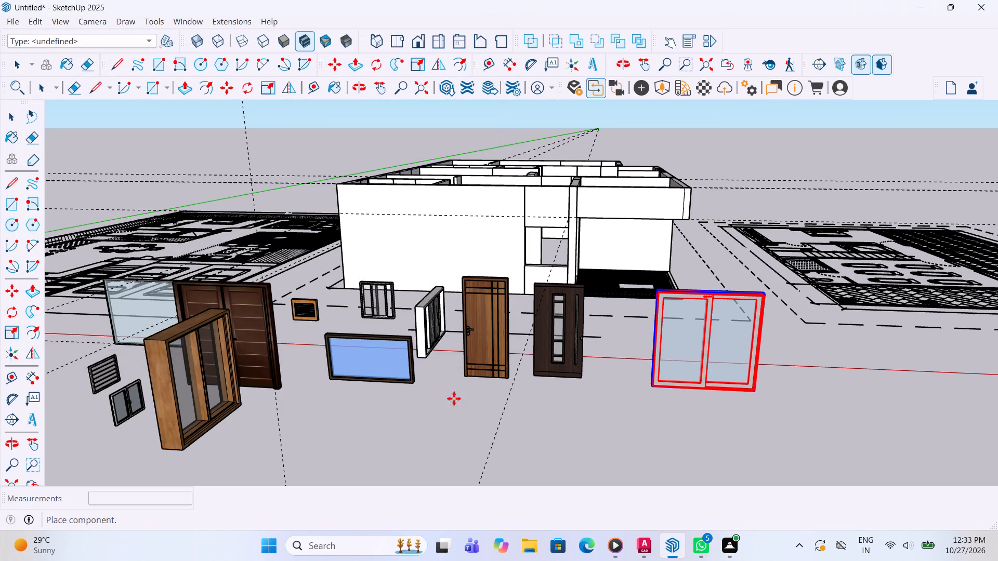
drag(587, 455, 571, 456)
middle_drag(505, 419, 488, 410)
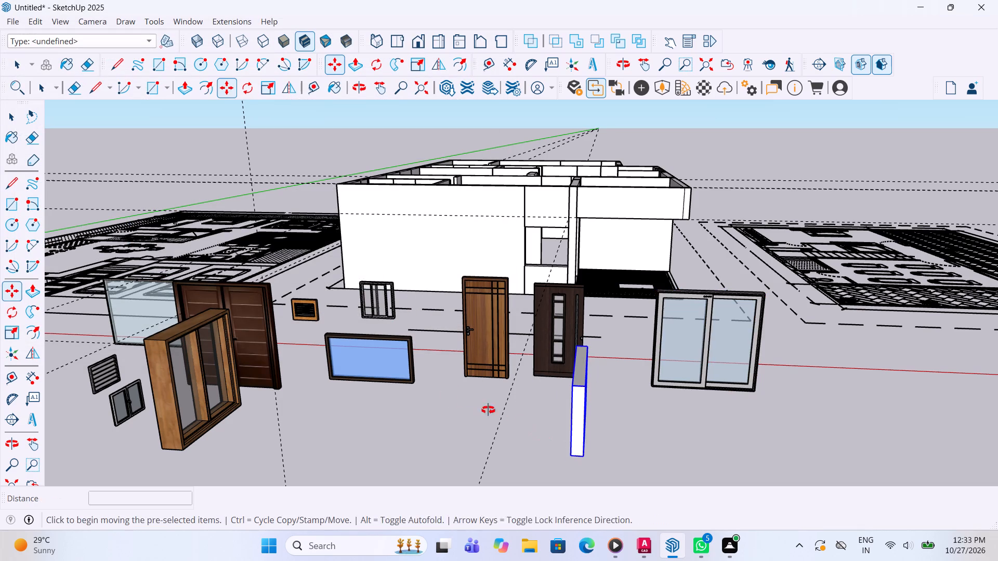
middle_drag(488, 410, 483, 413)
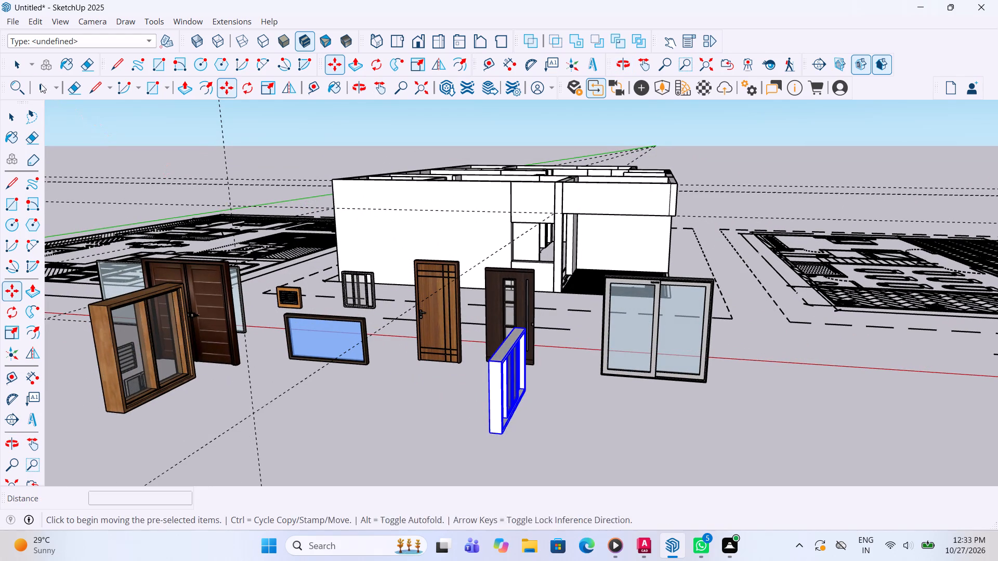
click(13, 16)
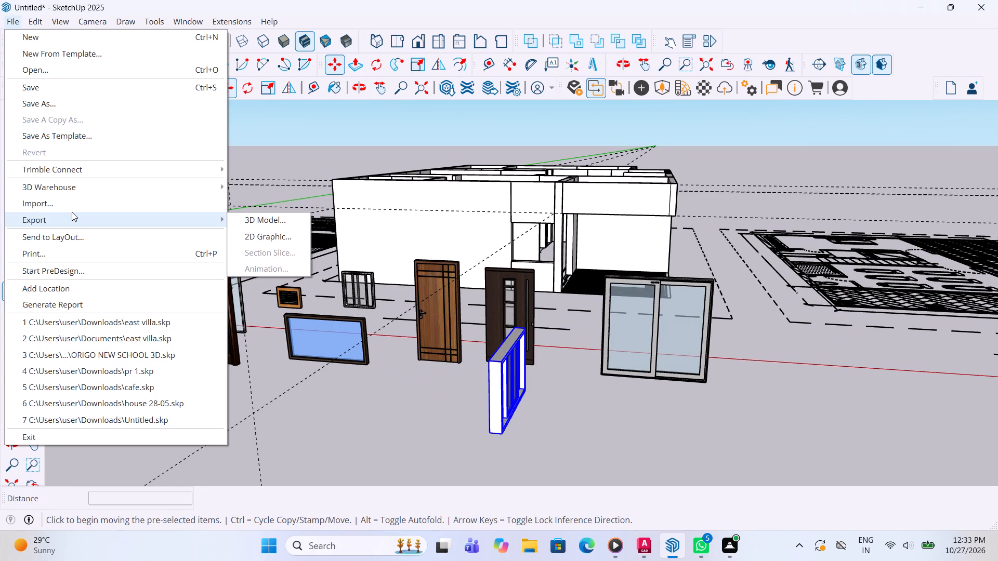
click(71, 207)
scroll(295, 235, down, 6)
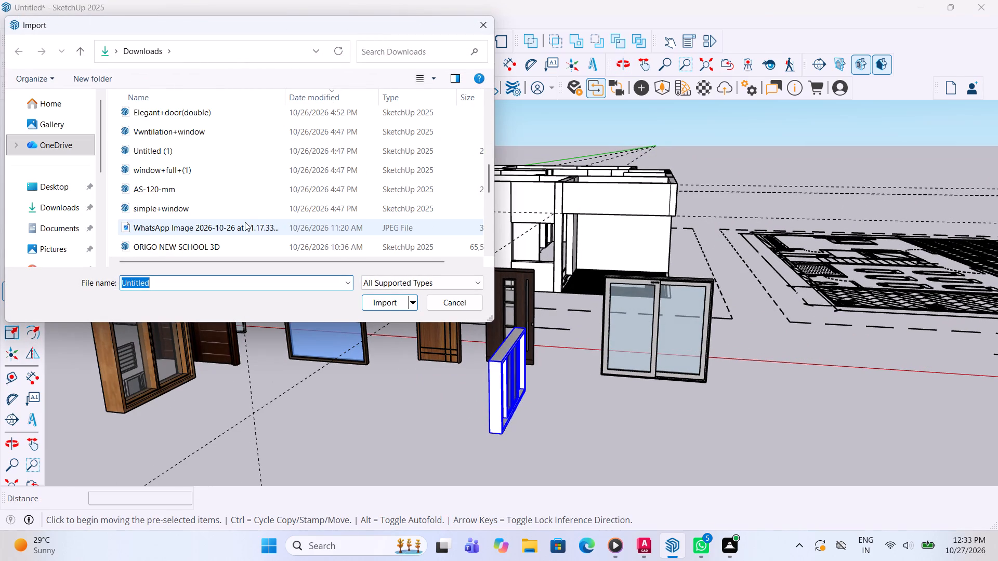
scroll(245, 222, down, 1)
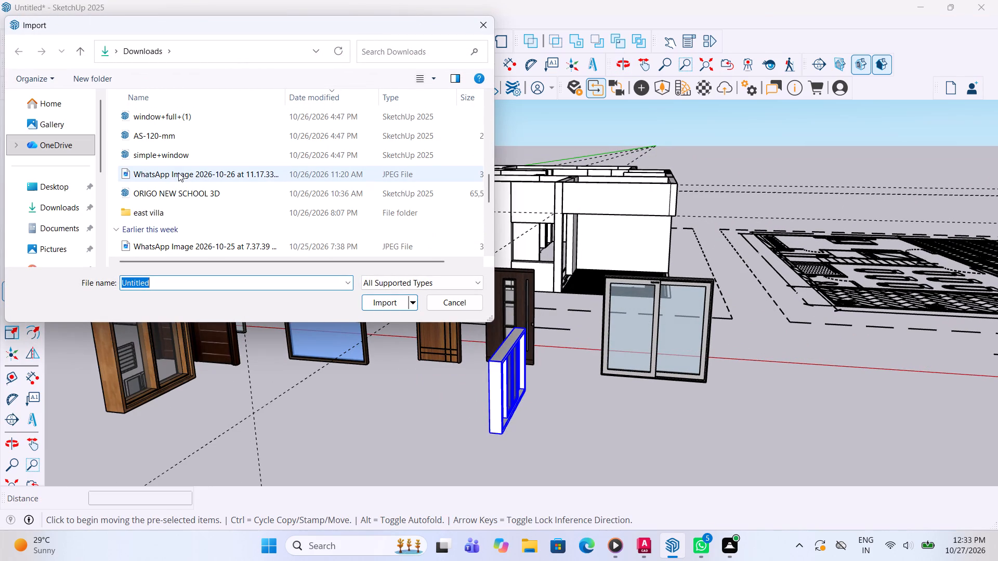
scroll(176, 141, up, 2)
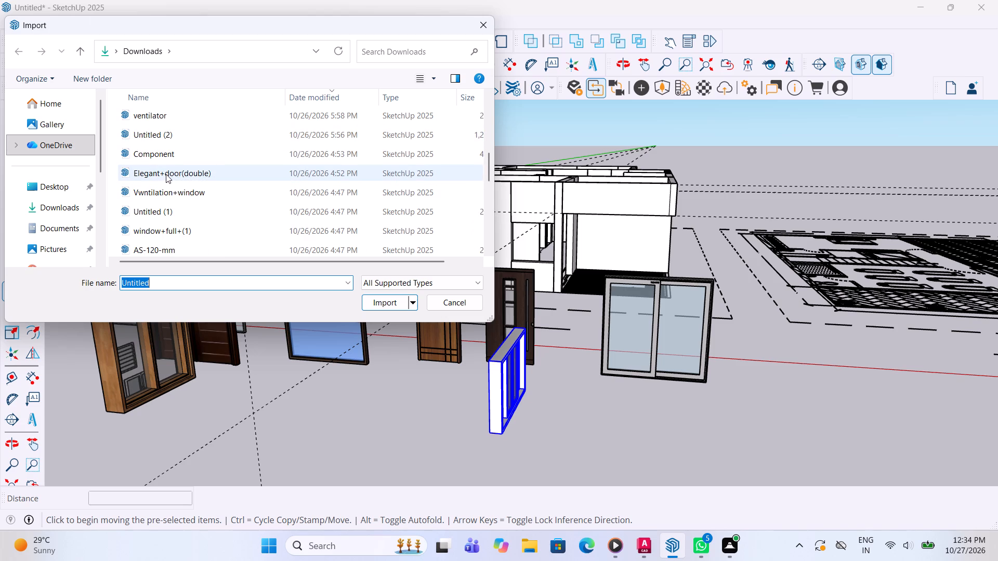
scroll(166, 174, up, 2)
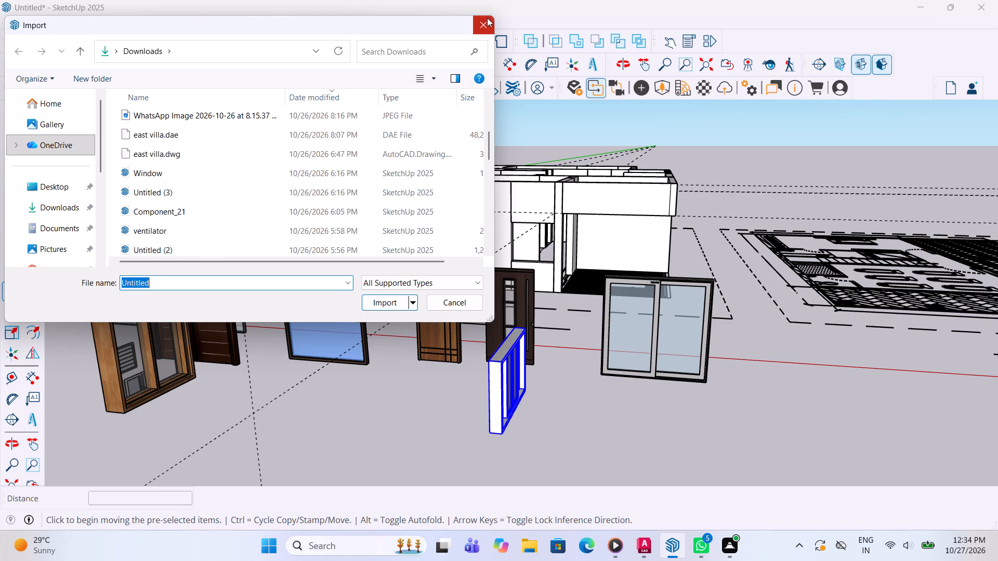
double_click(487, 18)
Deselect the white-framed window and examine the house's openings and the row of imported components from several sides.
middle_drag(506, 218, 443, 240)
key(space)
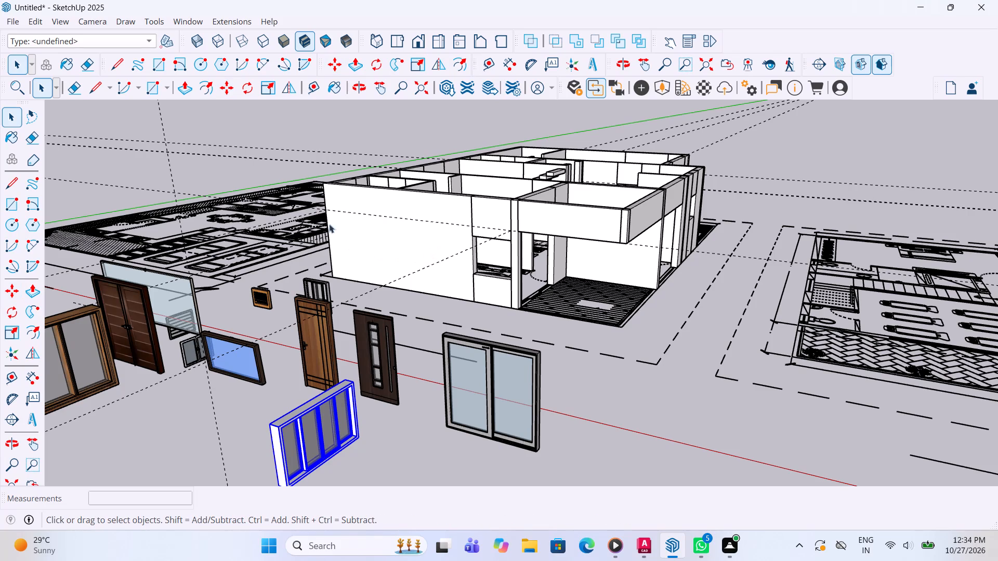
click(262, 116)
scroll(474, 286, down, 2)
middle_drag(628, 243, 550, 240)
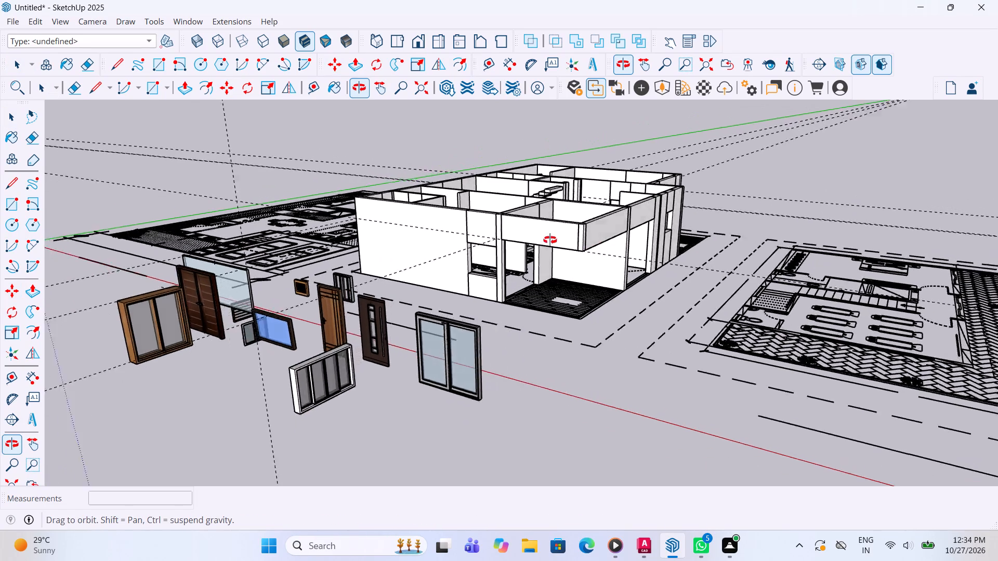
middle_drag(550, 240, 426, 257)
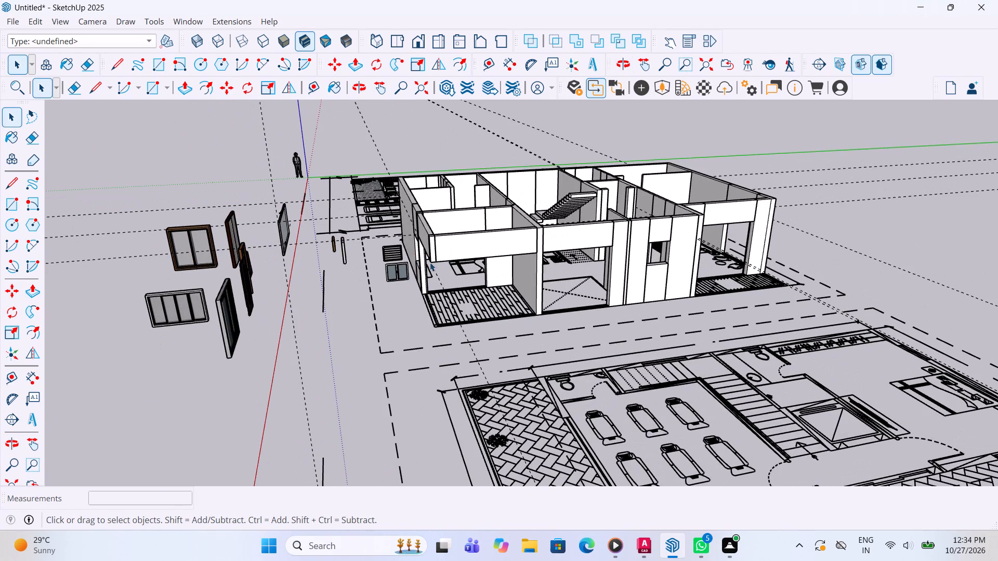
scroll(203, 278, up, 3)
middle_drag(366, 298, 567, 295)
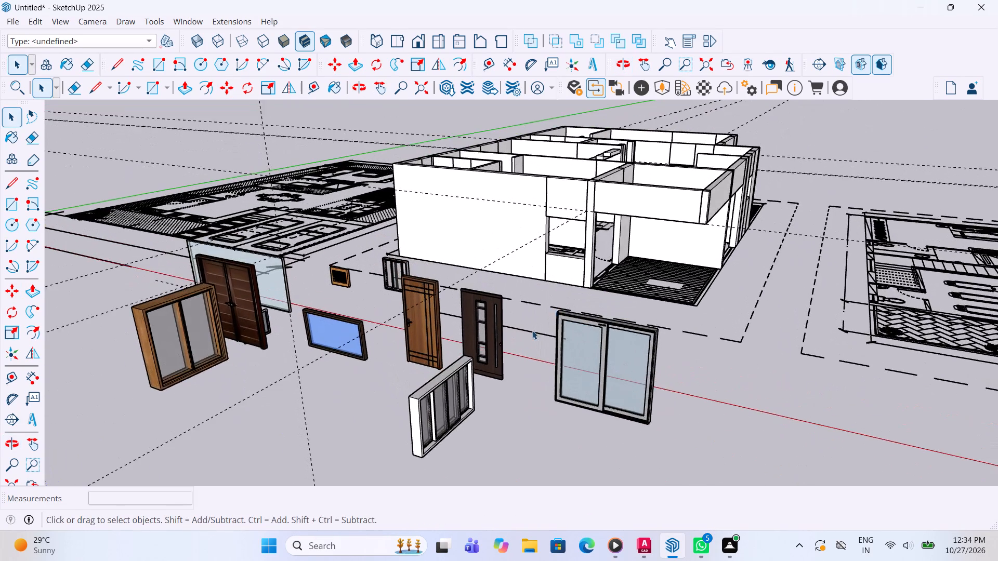
Copy the dark glazed door by its bottom corner about 54' 11" into the interior doorway beyond the staircase, at floor level.
scroll(518, 339, up, 3)
click(484, 348)
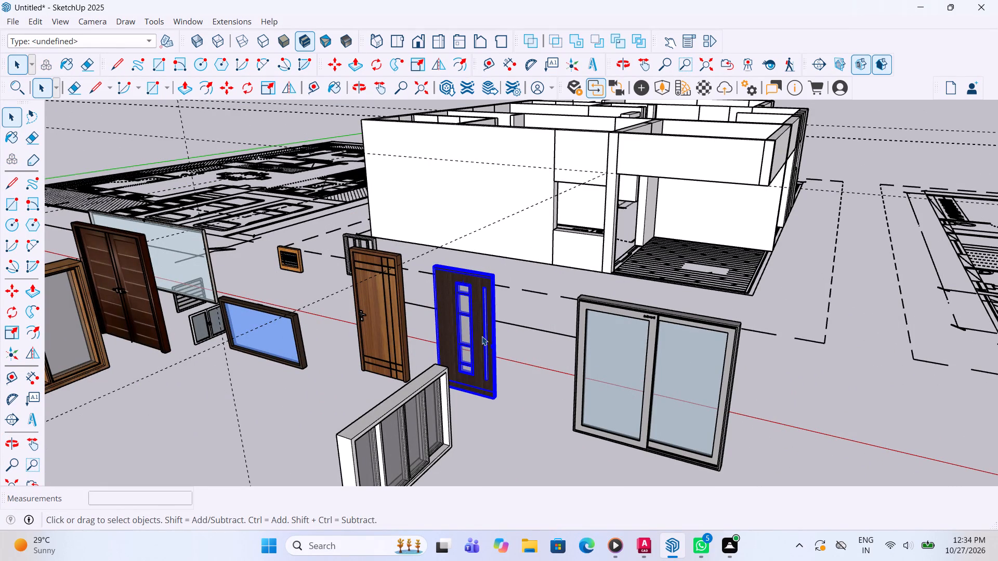
key(m)
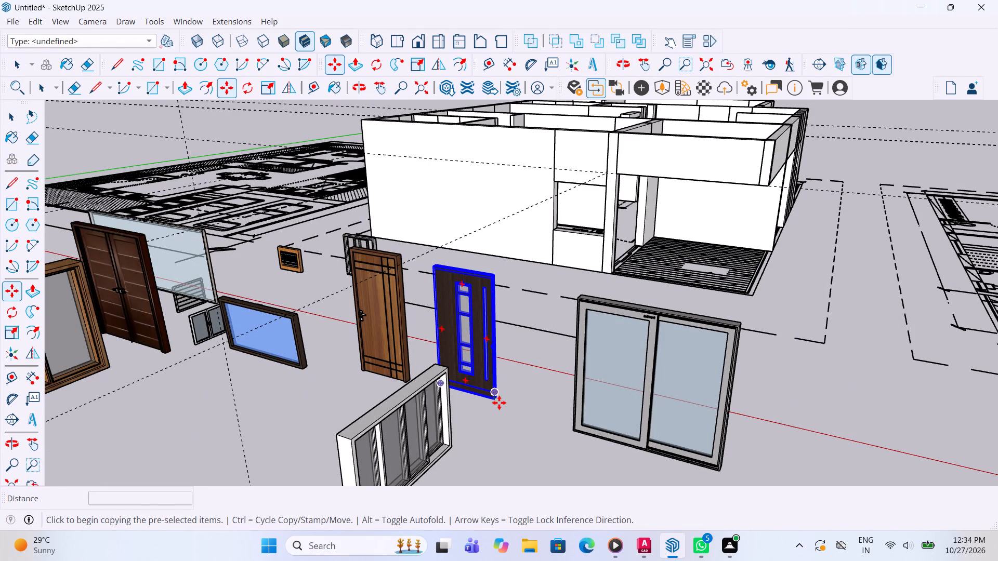
drag(499, 403, 494, 403)
scroll(306, 382, down, 5)
middle_drag(746, 144, 505, 255)
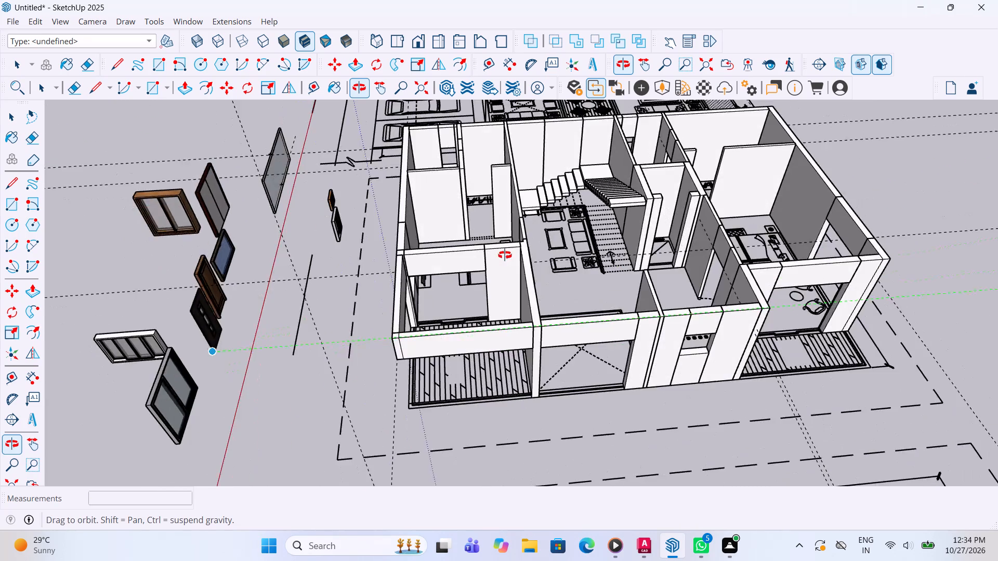
middle_drag(505, 255, 791, 258)
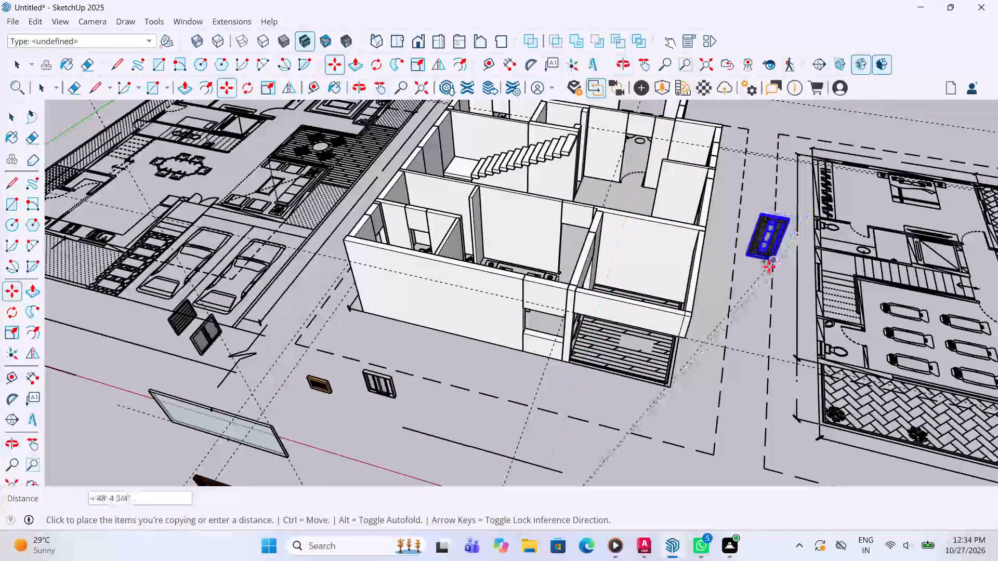
scroll(665, 168, up, 4)
scroll(628, 204, up, 8)
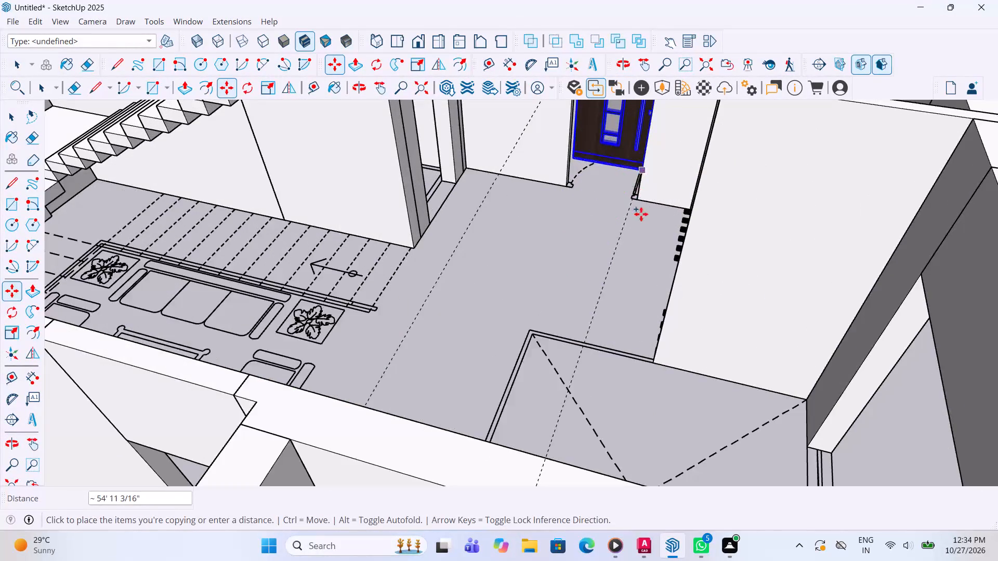
scroll(641, 225, up, 8)
click(634, 189)
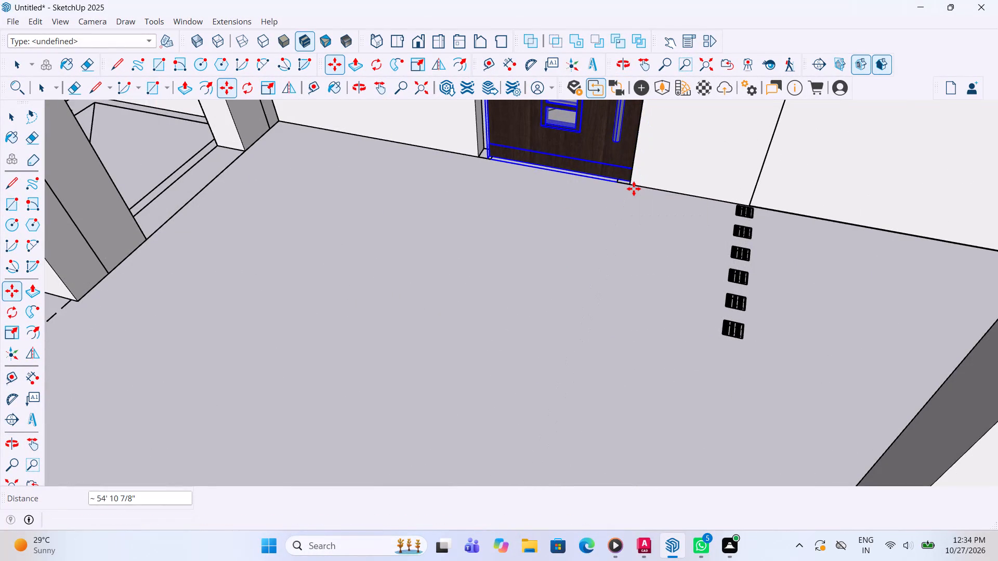
Scale the copied dark glazed door's height by about 1.22, up to the top of the interior doorway beyond the staircase.
key(space)
scroll(572, 375, down, 11)
middle_drag(358, 295, 467, 276)
scroll(484, 310, down, 10)
middle_drag(529, 317, 518, 269)
scroll(508, 143, up, 2)
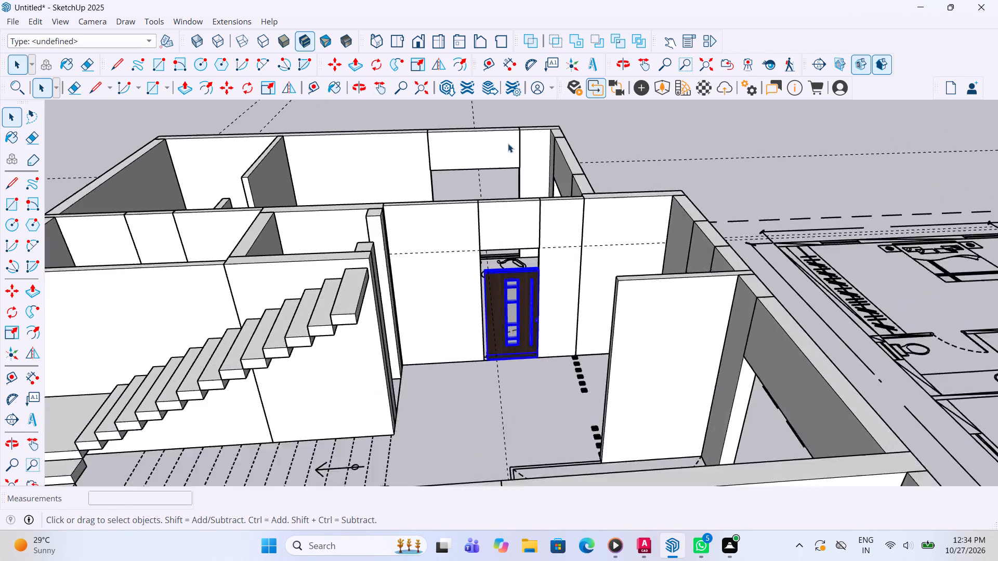
scroll(508, 143, up, 1)
scroll(501, 266, up, 3)
key(s)
scroll(469, 324, up, 1)
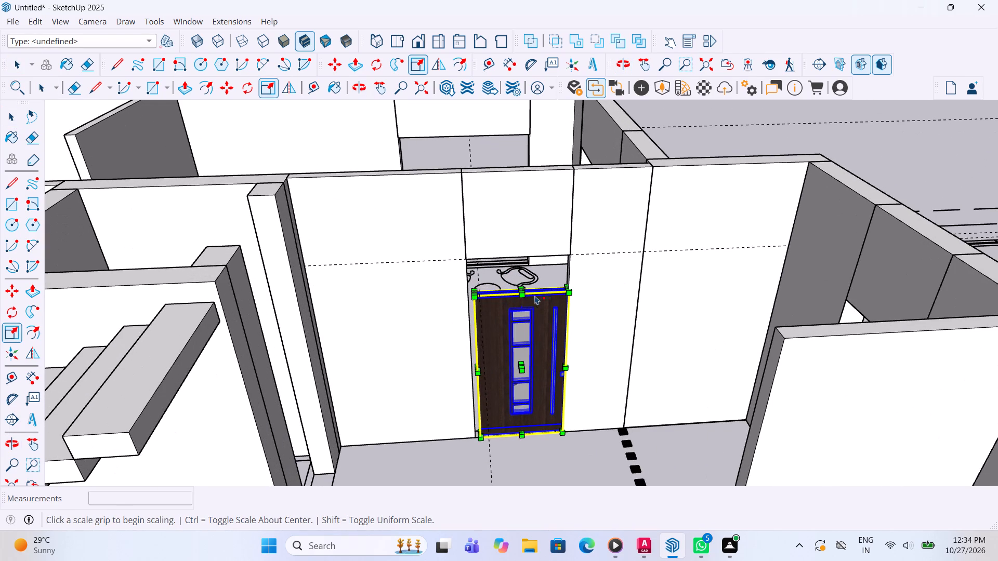
scroll(520, 288, up, 4)
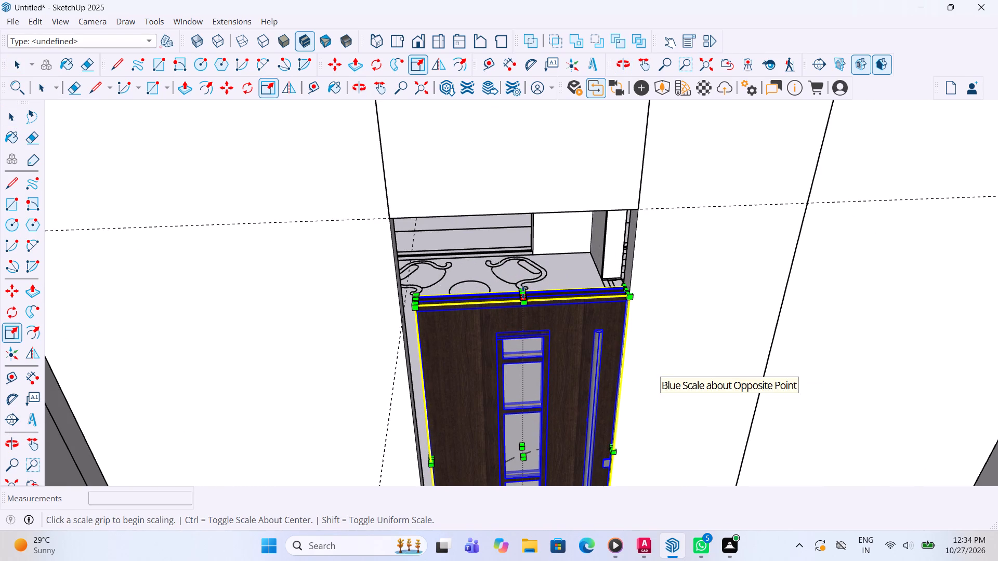
click(523, 292)
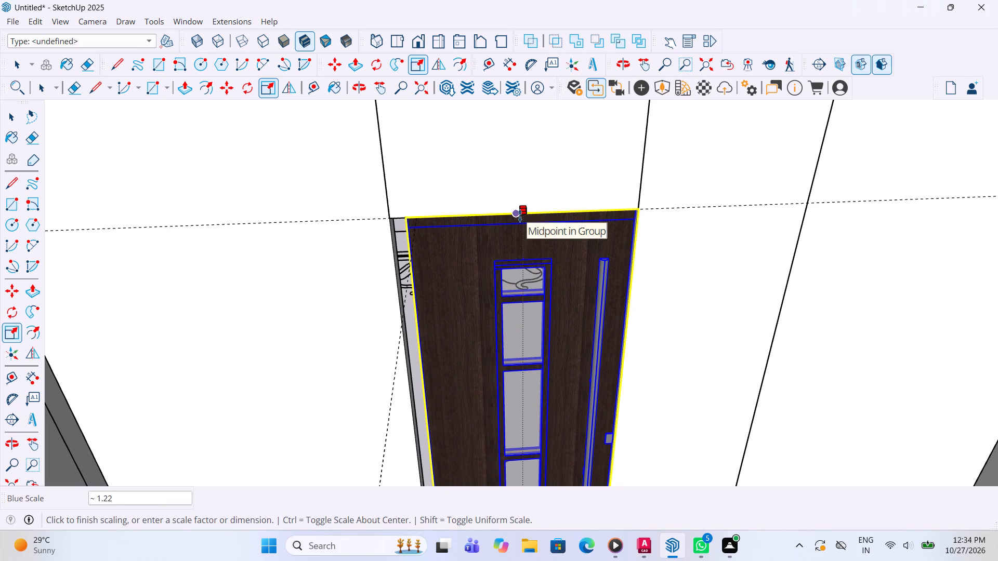
click(520, 216)
Scale the same door's width by about 1.07 to reach the far jamb of the doorway.
scroll(551, 231, down, 5)
middle_drag(481, 400, 531, 393)
scroll(523, 388, up, 2)
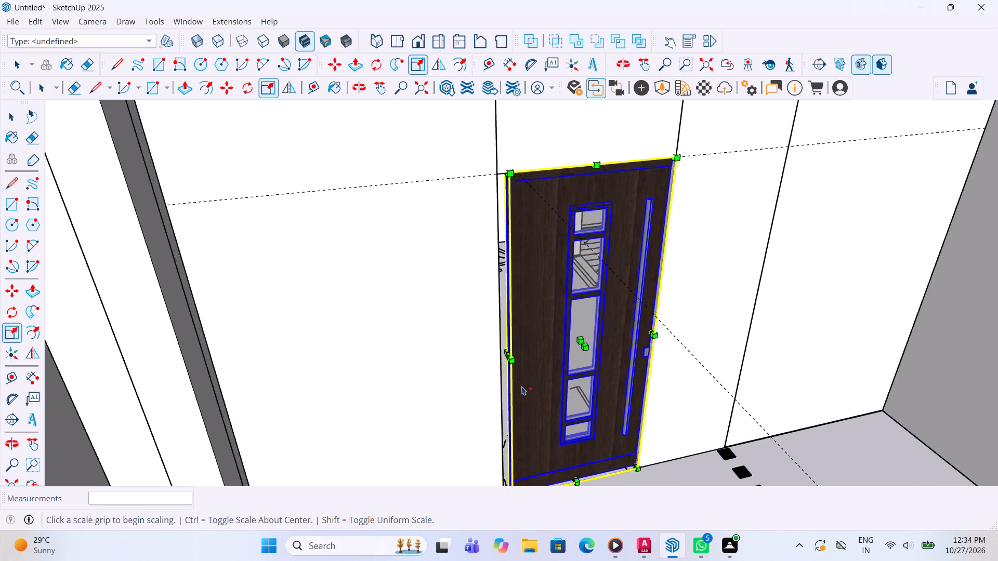
scroll(522, 386, up, 2)
double_click(503, 353)
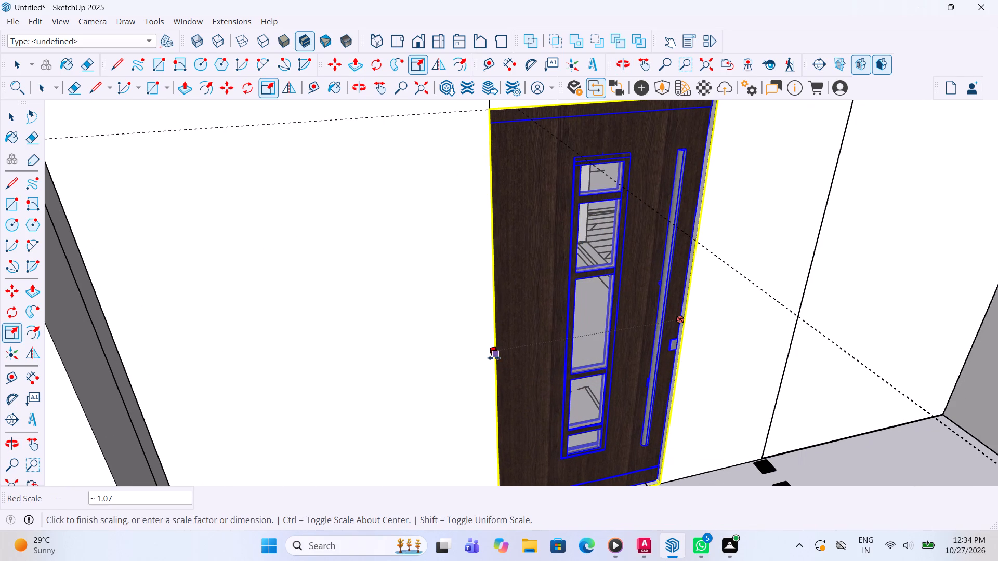
click(493, 359)
scroll(430, 329, down, 5)
key(space)
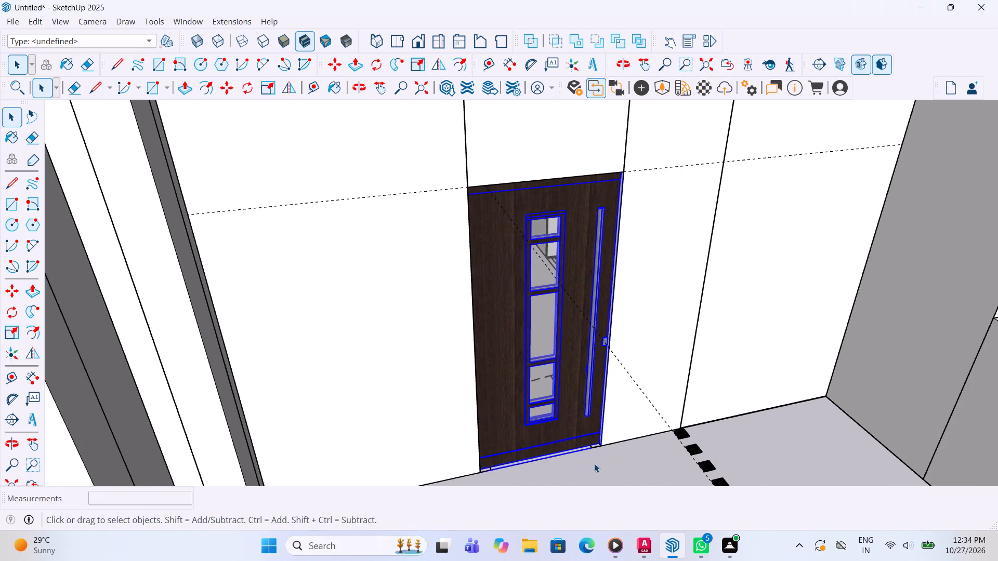
click(603, 475)
Flip the fitted door across its width so its pull handle moves to the opposite edge.
scroll(438, 293, down, 4)
middle_drag(445, 291, 395, 529)
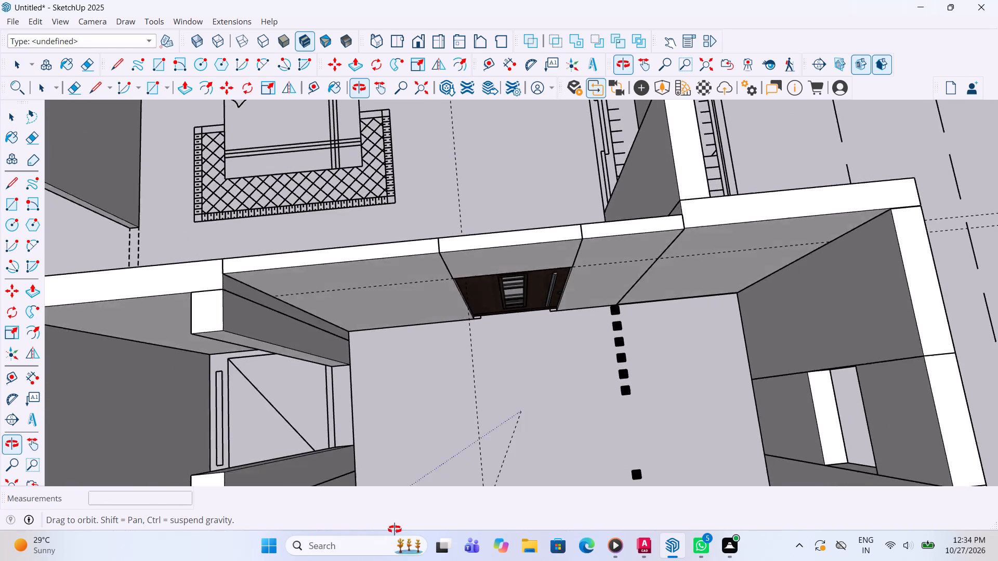
middle_drag(395, 529, 390, 397)
click(500, 341)
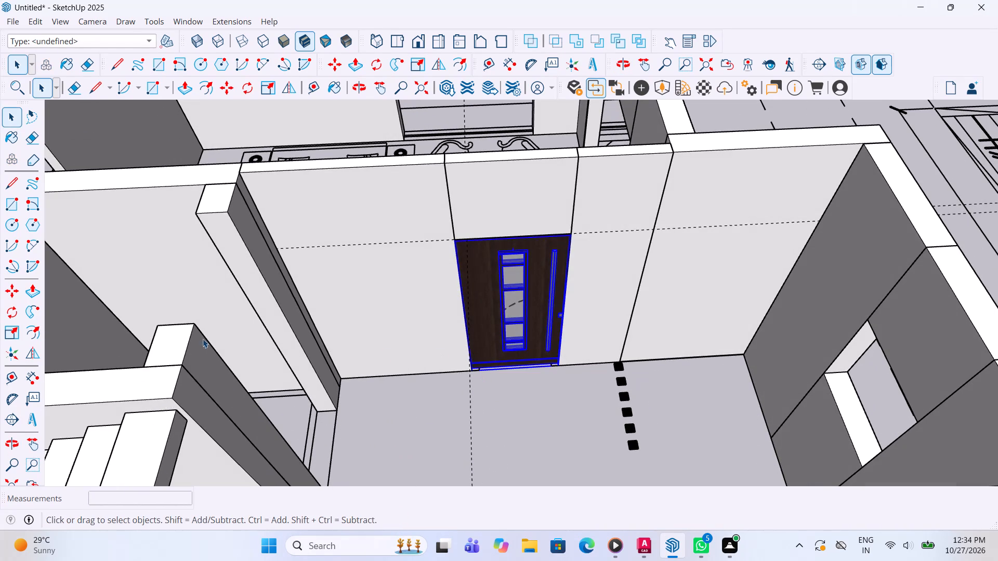
click(37, 353)
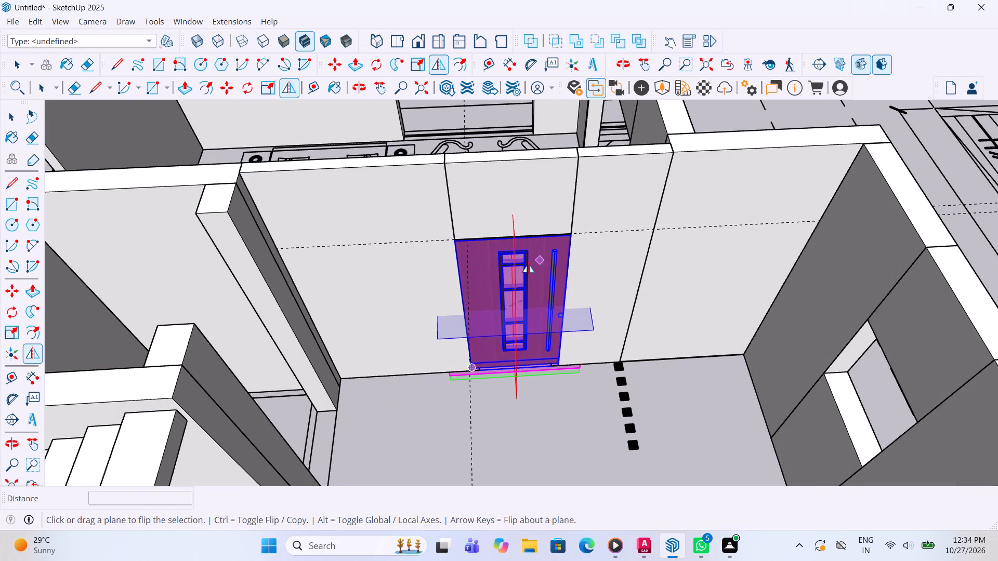
click(517, 264)
key(space)
click(535, 417)
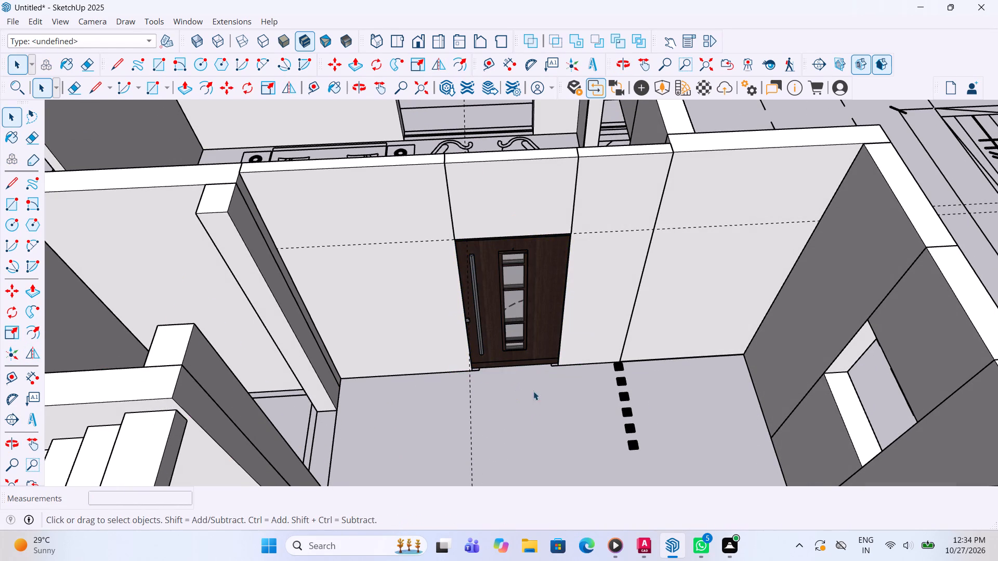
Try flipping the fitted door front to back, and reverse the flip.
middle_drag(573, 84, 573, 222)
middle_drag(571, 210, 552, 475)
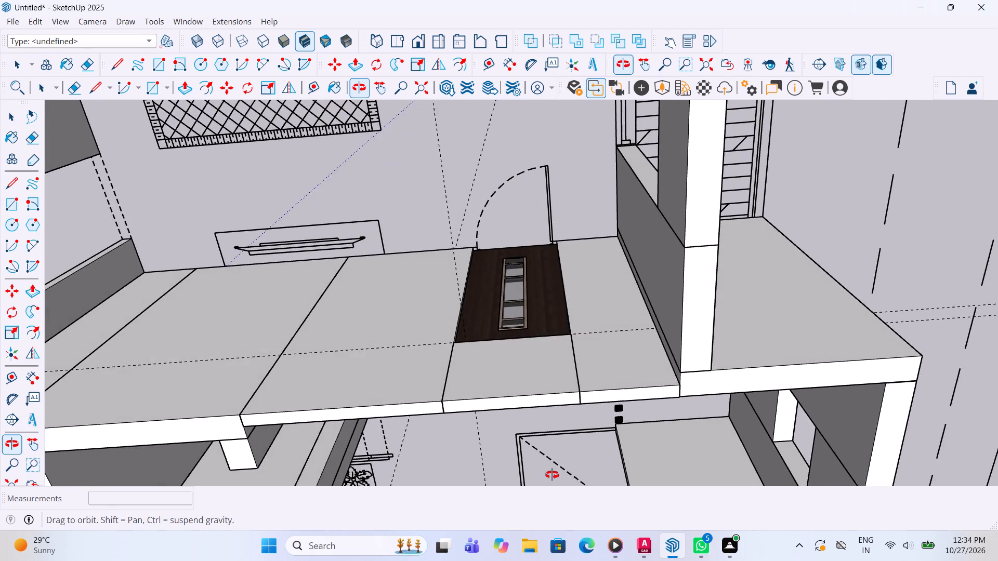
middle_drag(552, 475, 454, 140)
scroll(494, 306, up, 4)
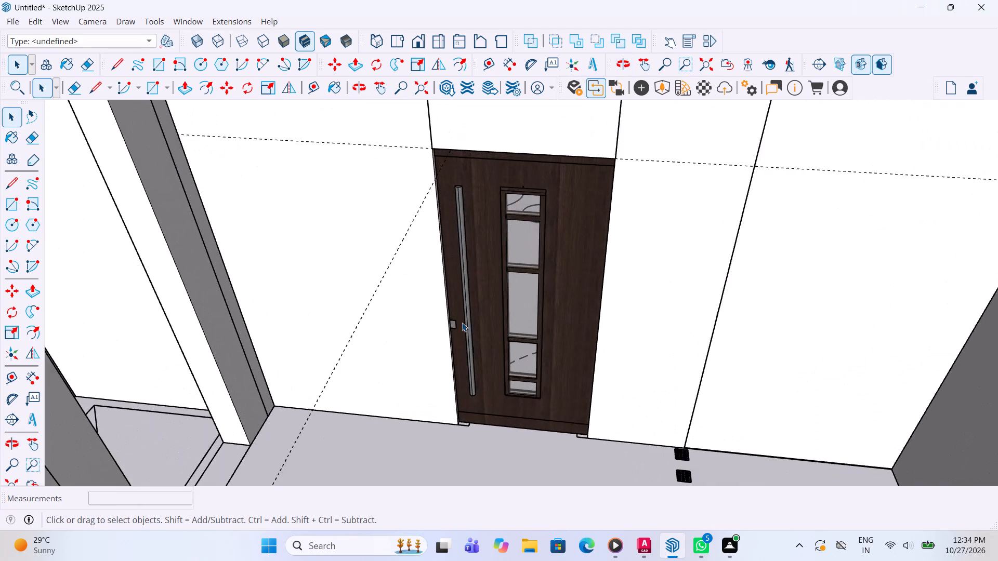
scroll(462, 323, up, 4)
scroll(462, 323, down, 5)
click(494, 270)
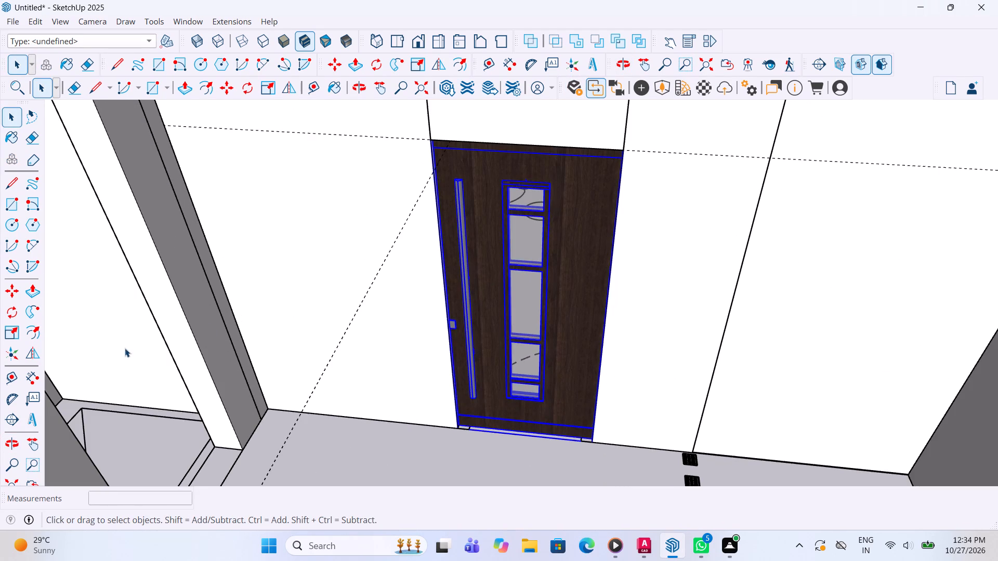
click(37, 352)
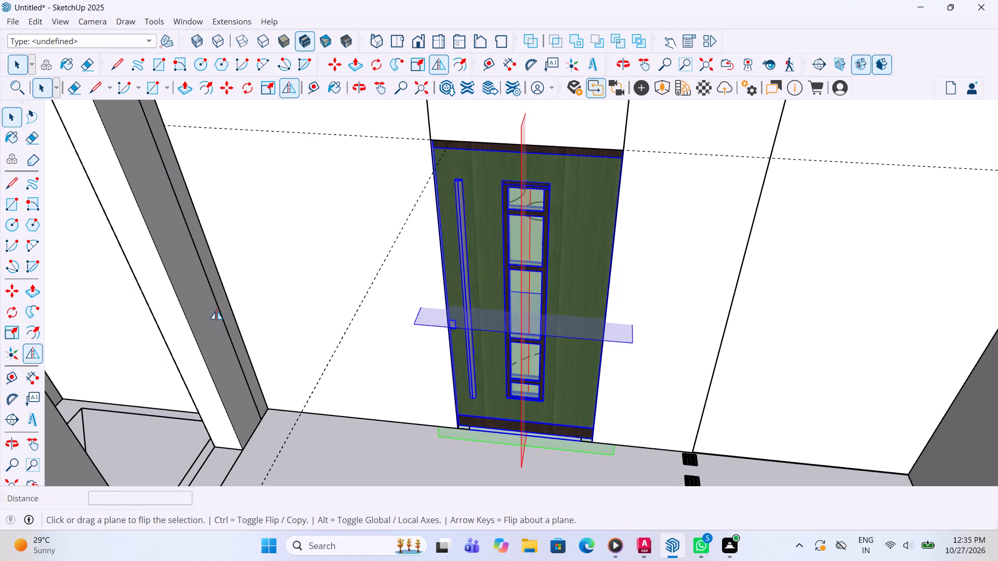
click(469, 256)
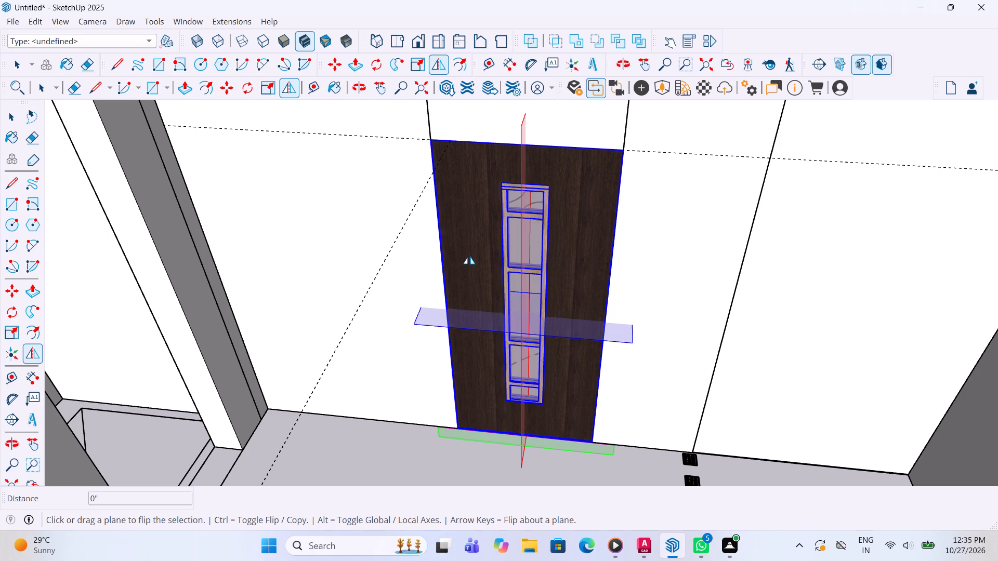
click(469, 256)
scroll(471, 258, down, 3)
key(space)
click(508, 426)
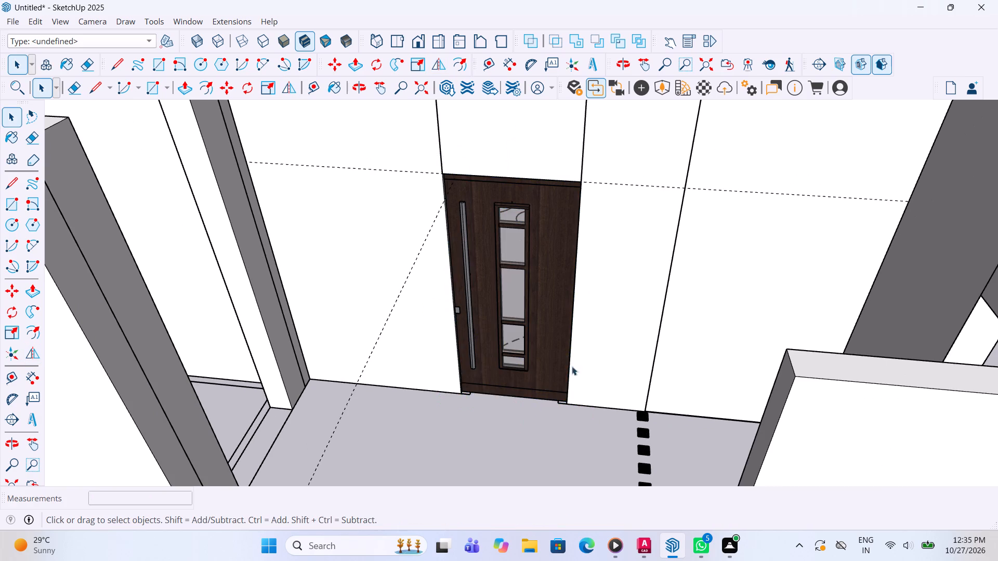
Examine the house, the floor plans and the row of imported components from several angles.
scroll(627, 318, down, 5)
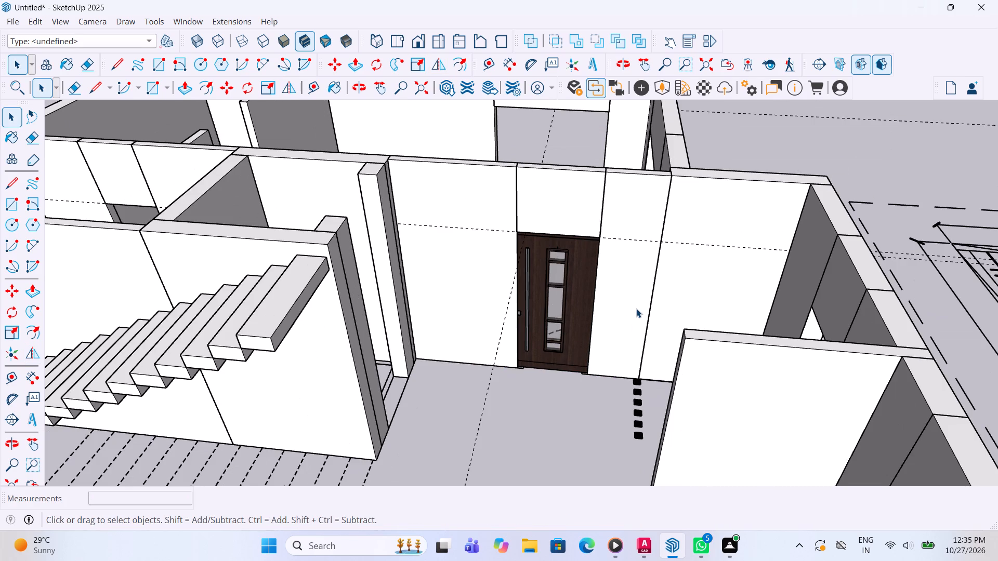
scroll(636, 309, down, 6)
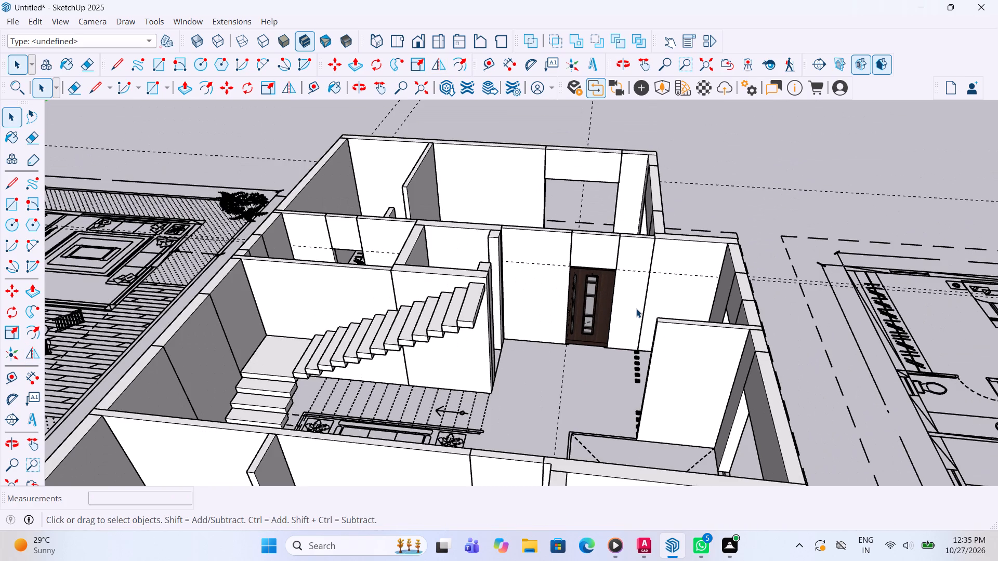
scroll(636, 309, down, 15)
scroll(384, 472, up, 3)
middle_drag(384, 472, 516, 381)
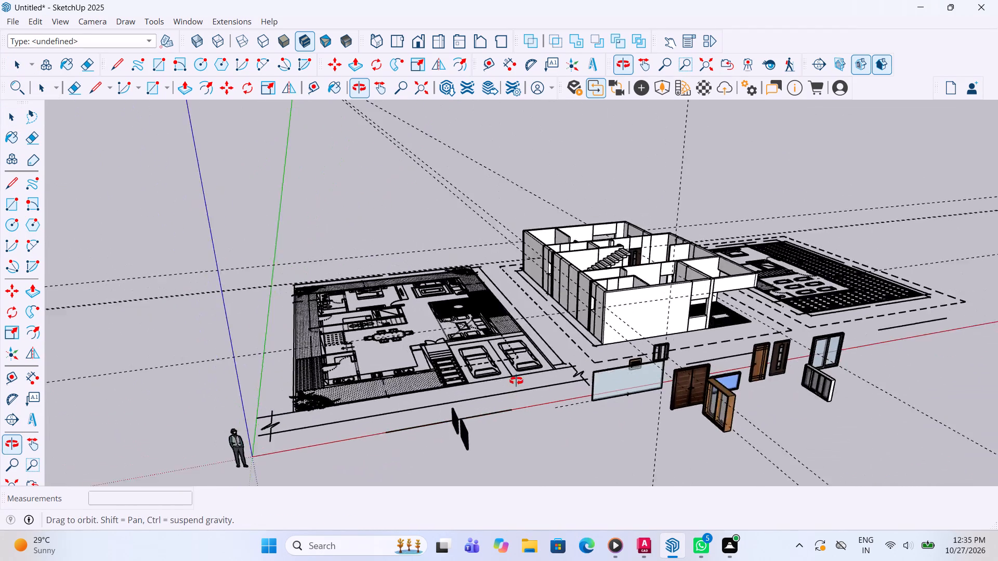
middle_drag(516, 381, 366, 286)
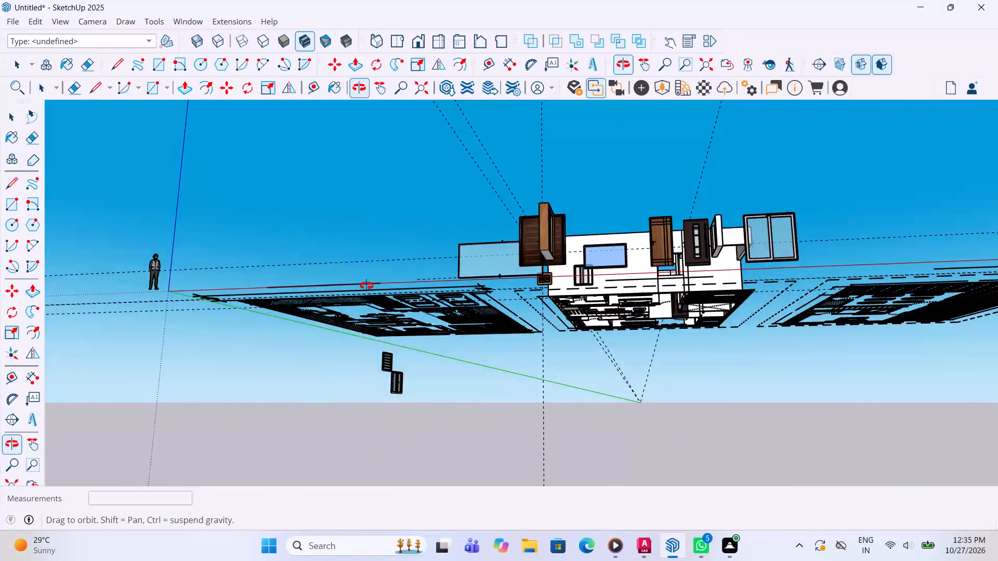
middle_drag(366, 286, 398, 405)
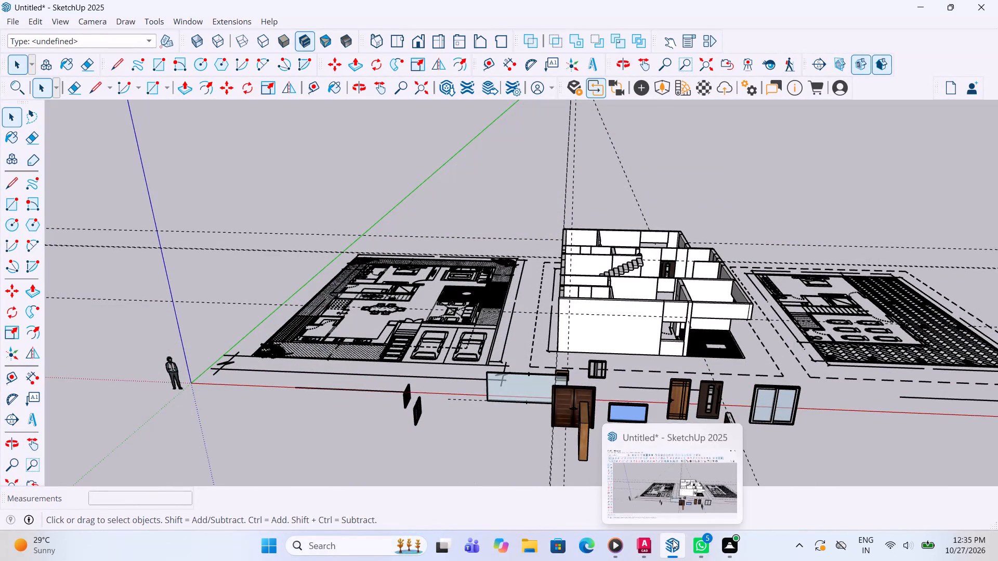
scroll(472, 402, down, 3)
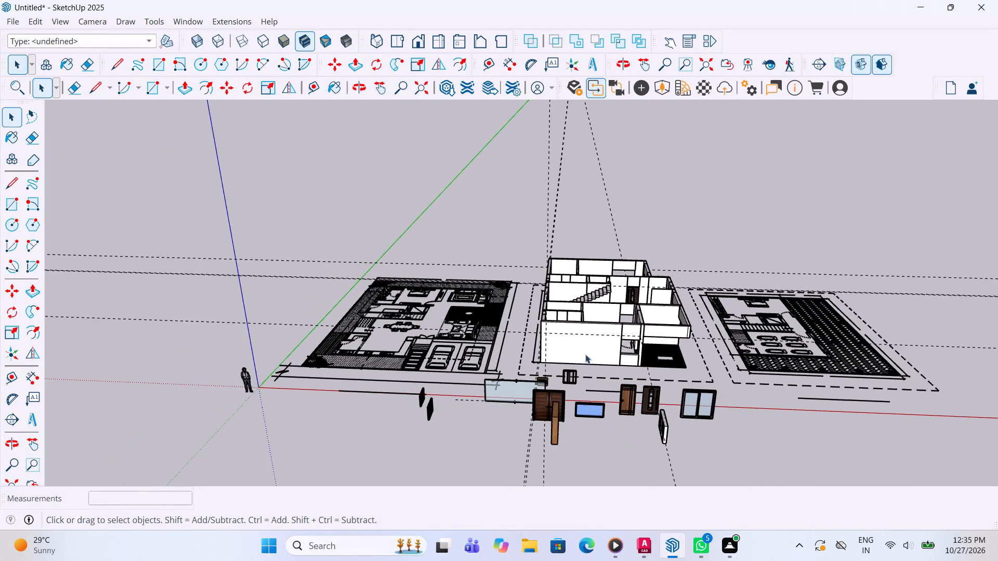
scroll(655, 309, up, 4)
middle_drag(660, 301, 609, 258)
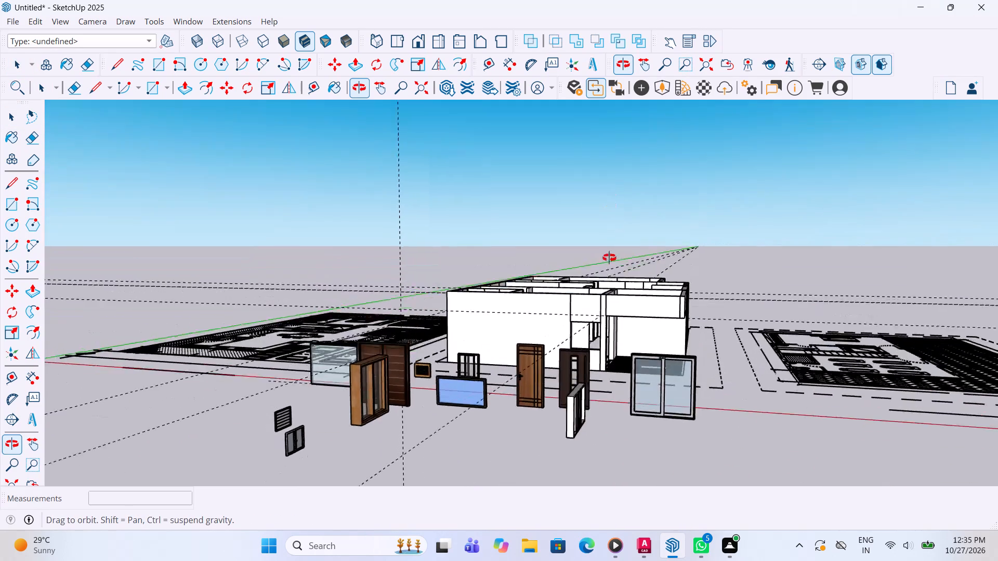
middle_drag(609, 258, 598, 301)
scroll(609, 306, down, 2)
scroll(613, 305, up, 1)
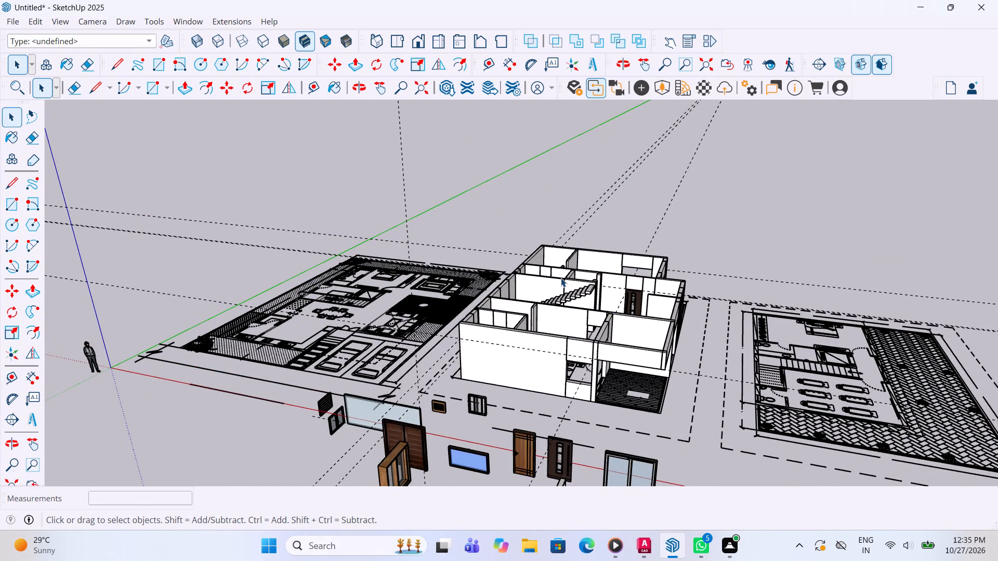
Copy the fitted interior door by its bottom corner about 21' into the bedroom doorway, at floor level.
middle_drag(561, 278, 637, 379)
scroll(634, 287, up, 3)
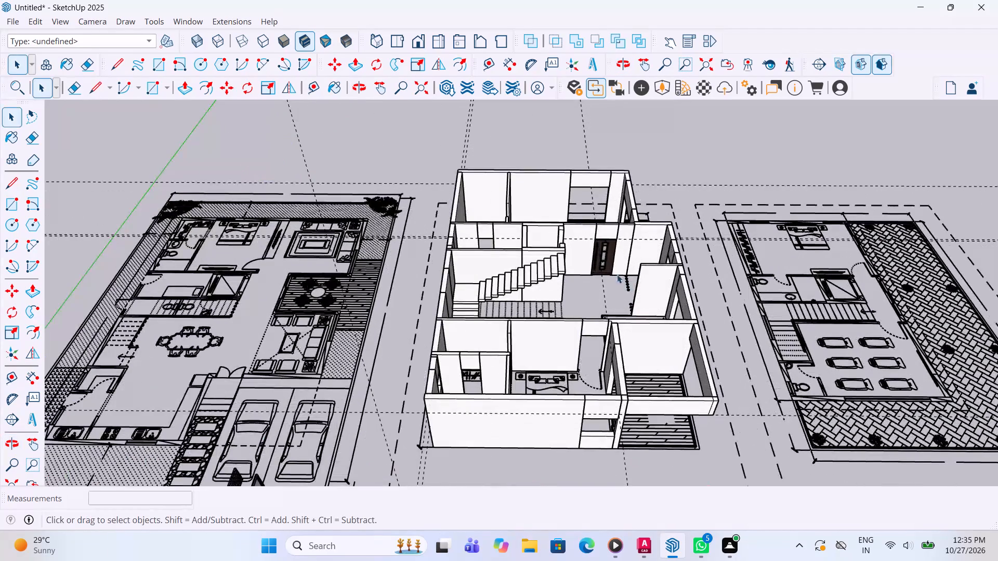
click(595, 265)
scroll(610, 269, up, 3)
key(m)
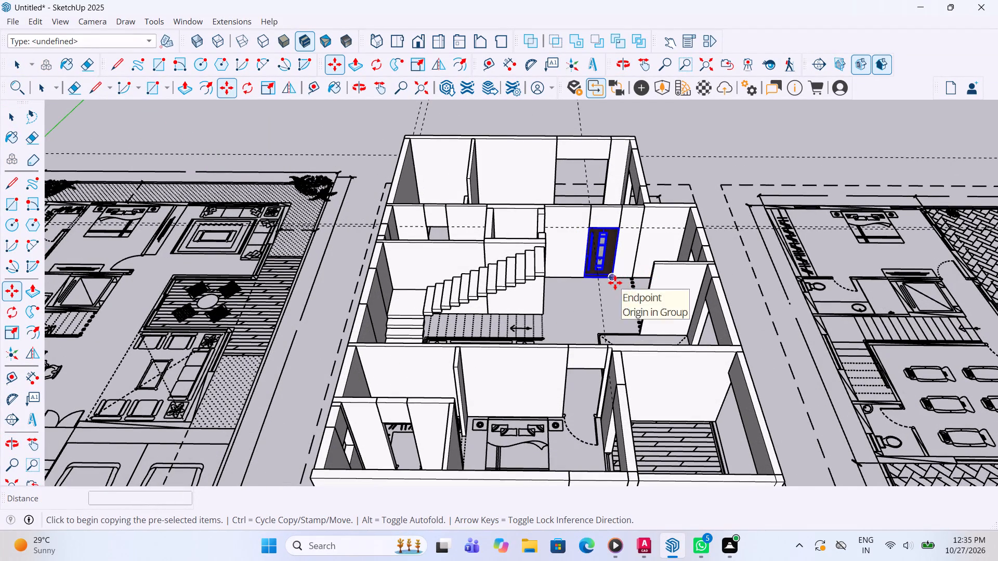
click(615, 283)
scroll(608, 446, up, 12)
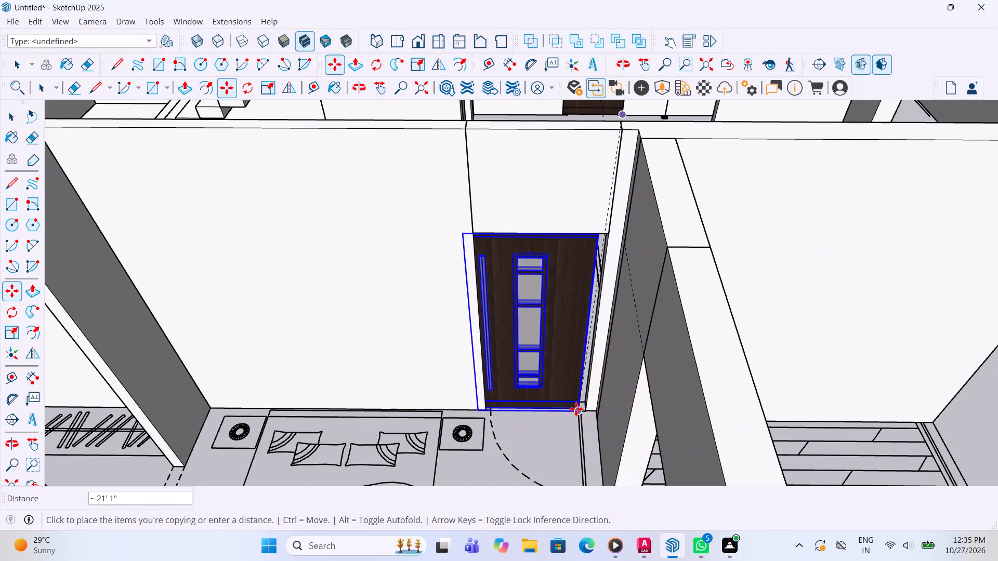
click(588, 409)
key(s)
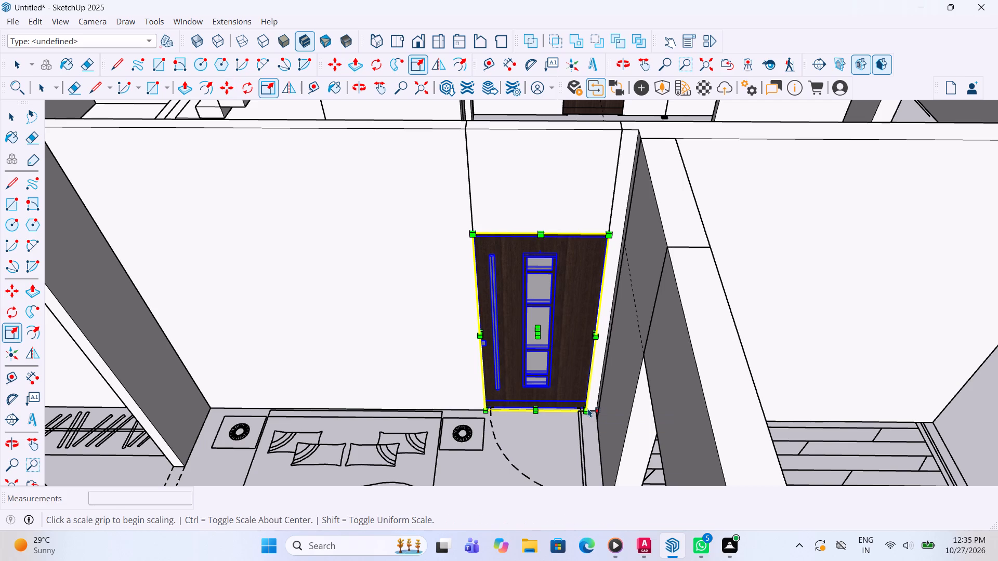
key(space)
click(548, 450)
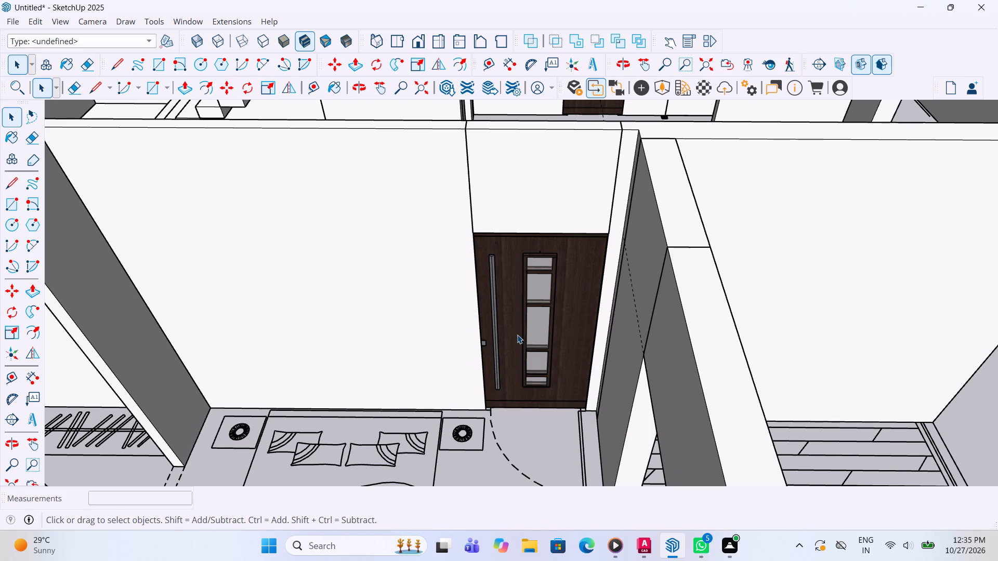
Flip the bedroom door copy front to back within its doorway.
middle_drag(441, 275, 997, 277)
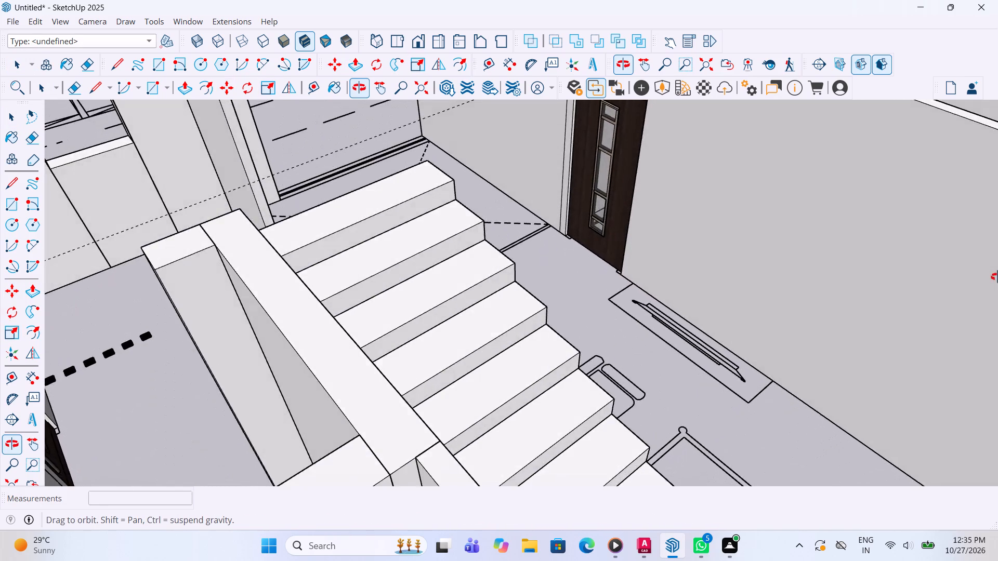
middle_drag(997, 277, 481, 271)
double_click(525, 292)
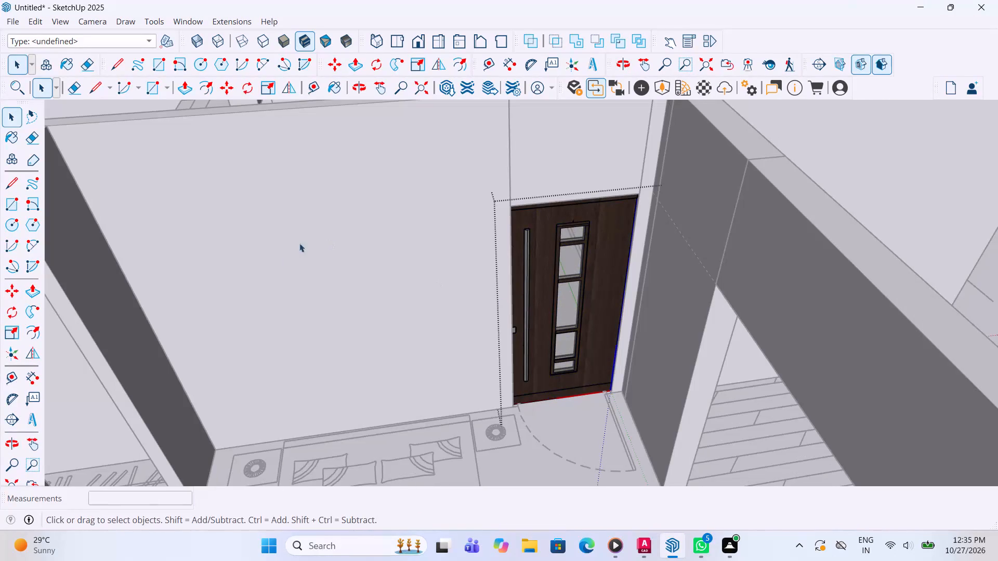
click(546, 253)
scroll(546, 279, down, 5)
click(491, 173)
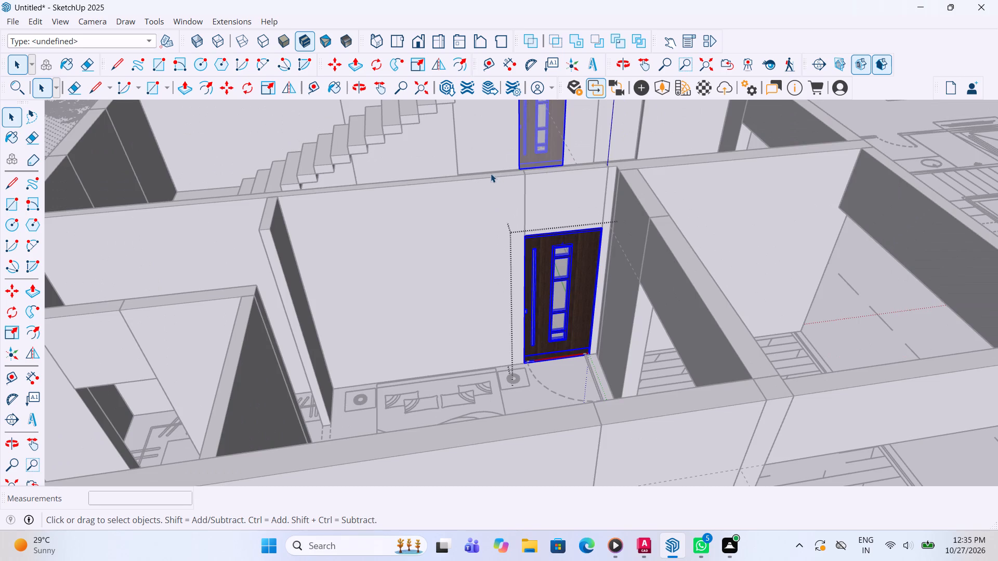
click(569, 272)
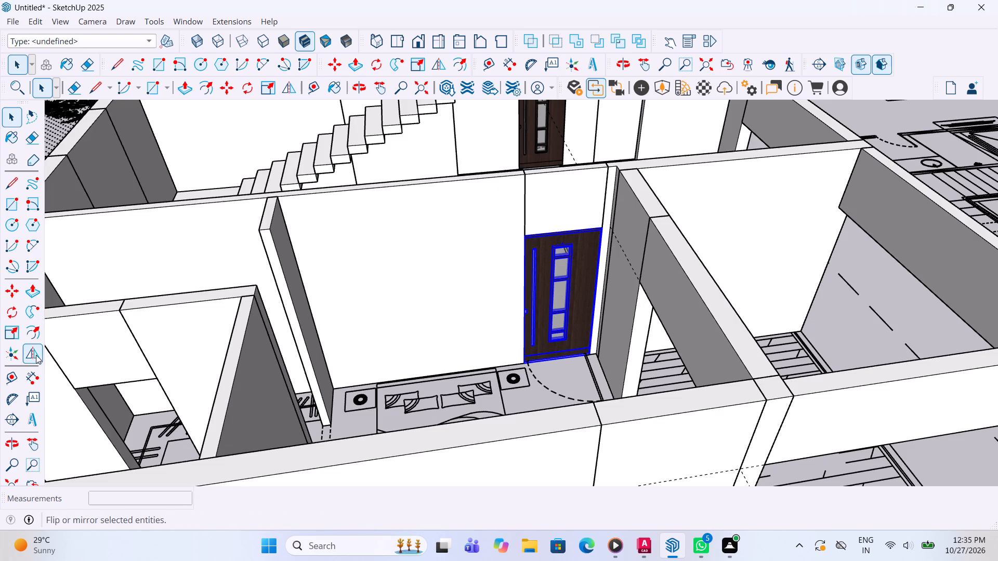
click(35, 354)
double_click(544, 265)
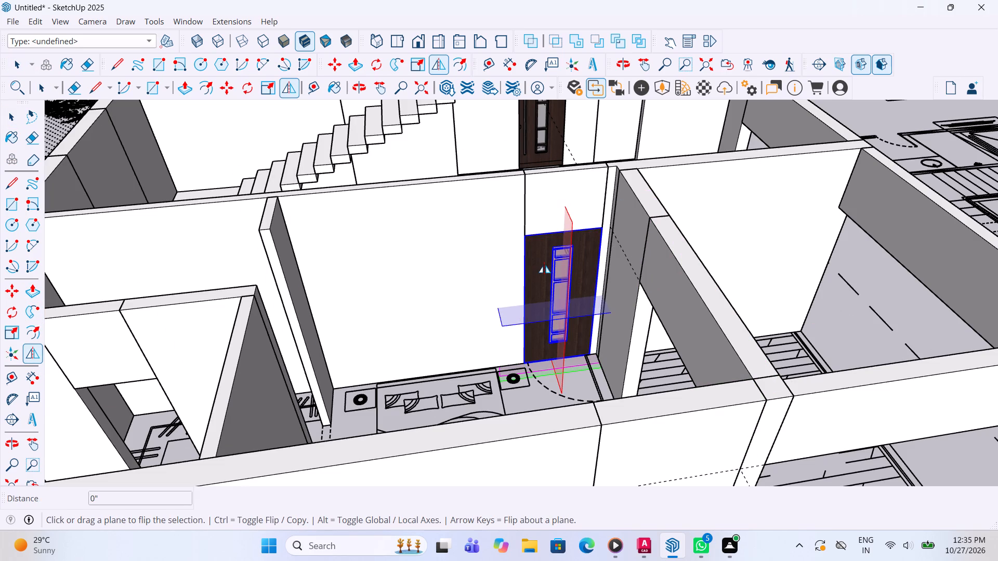
Group the flipped bedroom door together with the wall panel directly above it, and clear the selection.
key(space)
key(space)
click(852, 281)
middle_drag(423, 241, 997, 264)
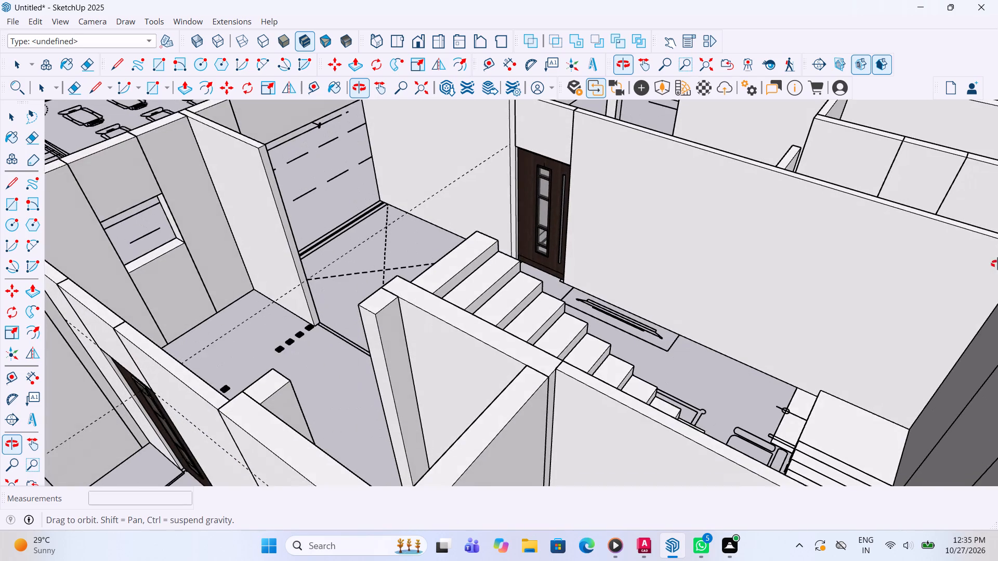
middle_drag(997, 264, 996, 262)
scroll(477, 261, up, 1)
middle_drag(653, 223, 221, 236)
scroll(260, 263, down, 8)
scroll(476, 262, up, 4)
click(516, 248)
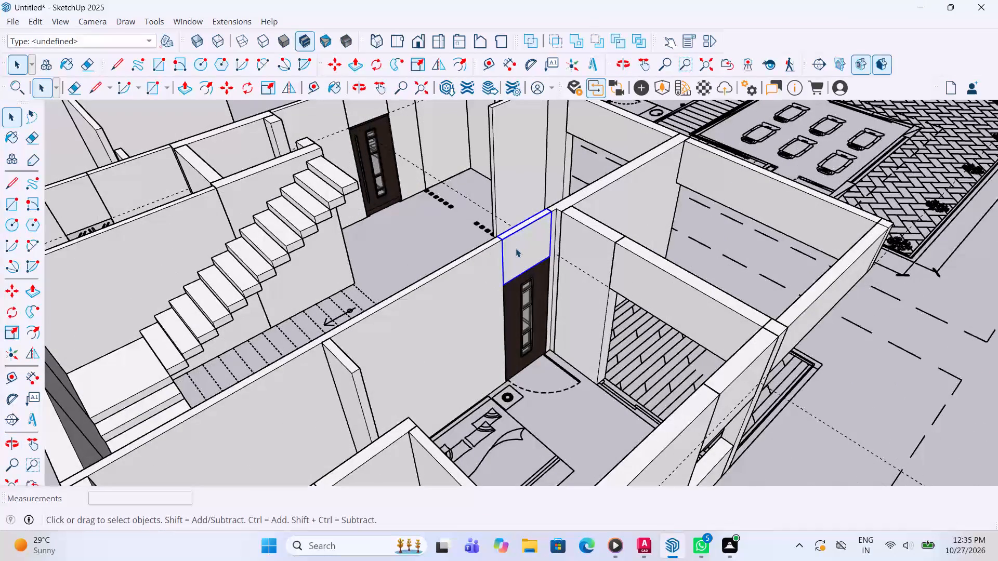
ctrl+click(530, 289)
right_click(530, 289)
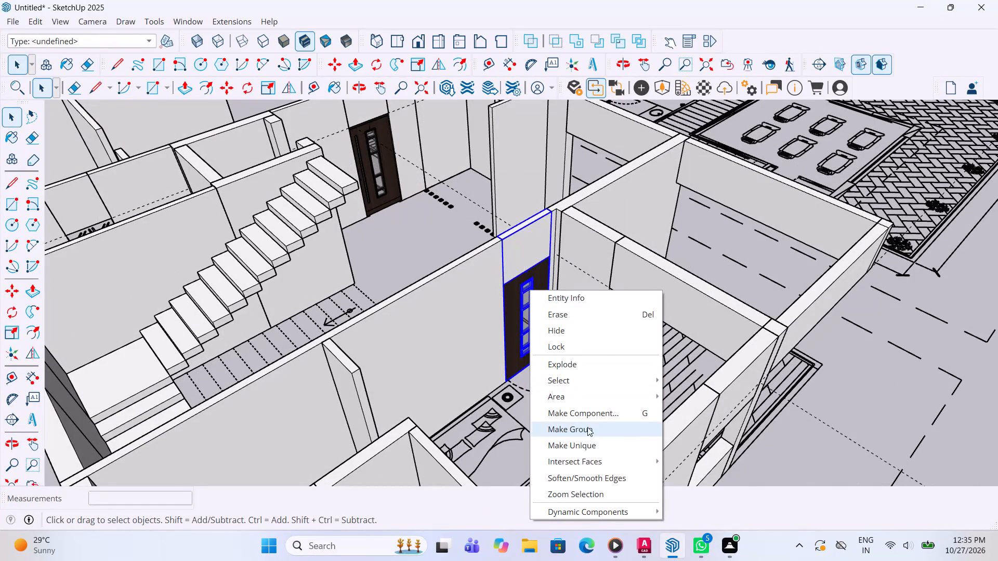
click(589, 432)
scroll(558, 349, down, 4)
key(space)
click(834, 370)
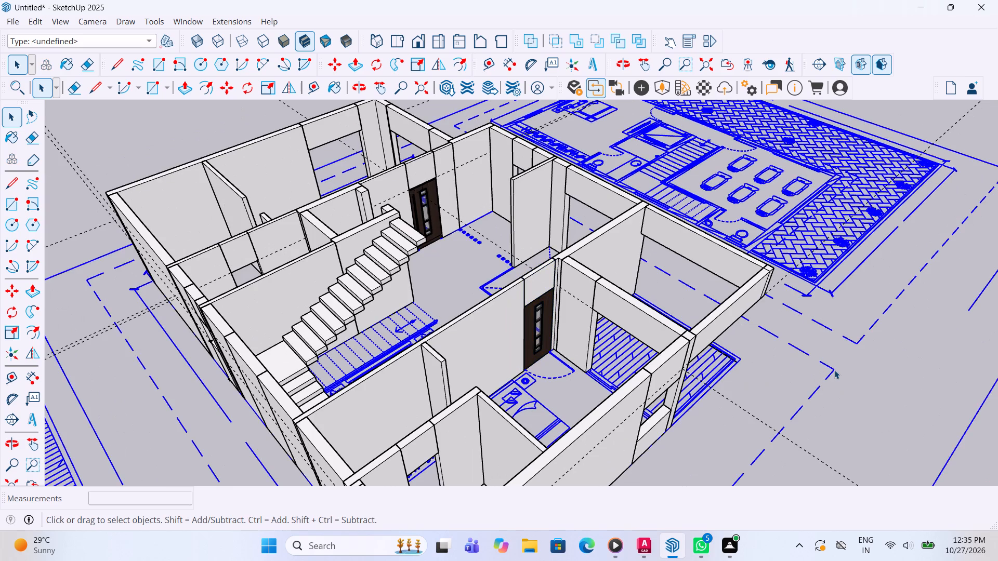
click(961, 452)
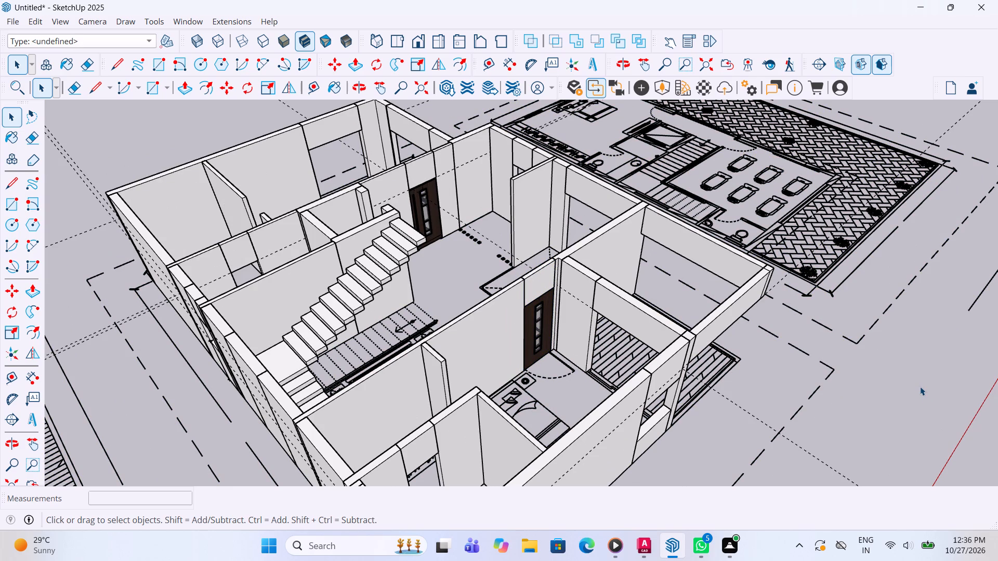
Examine the row of imported doors, windows and ventilators lying in front of the house.
scroll(915, 380, down, 6)
scroll(875, 301, down, 6)
scroll(884, 473, up, 1)
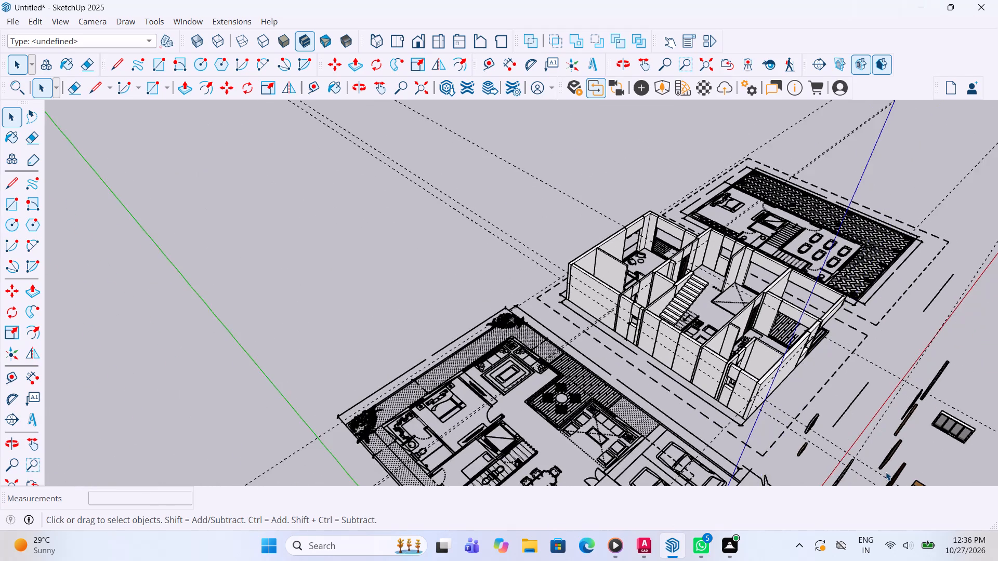
middle_drag(855, 461, 648, 358)
scroll(740, 301, down, 7)
scroll(733, 493, up, 3)
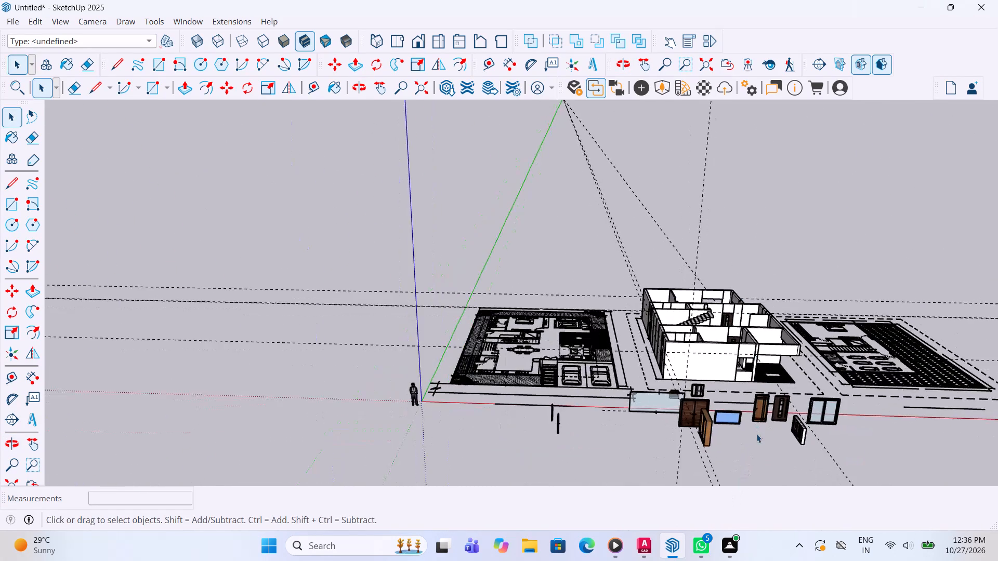
scroll(758, 416, up, 10)
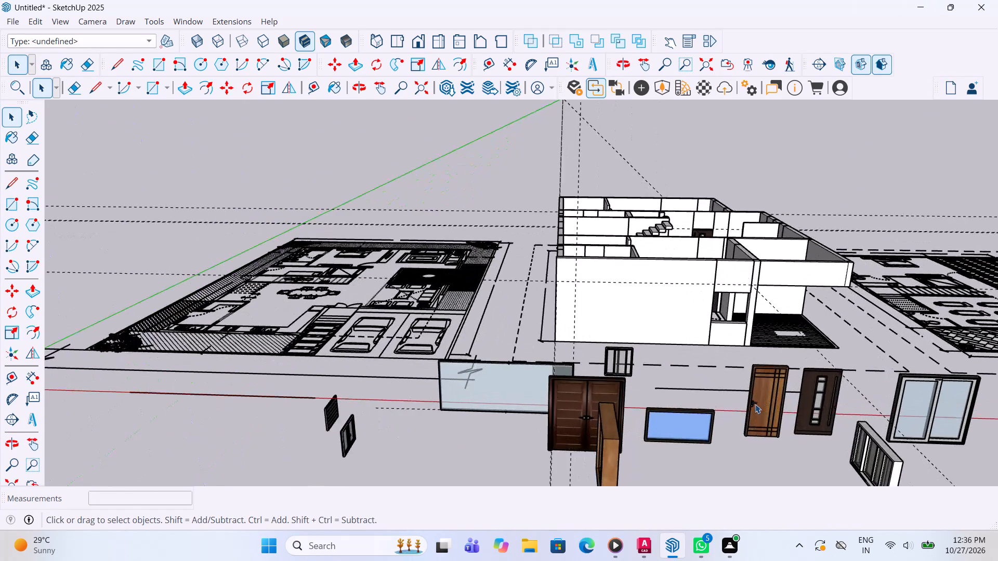
scroll(759, 413, up, 3)
scroll(426, 388, down, 3)
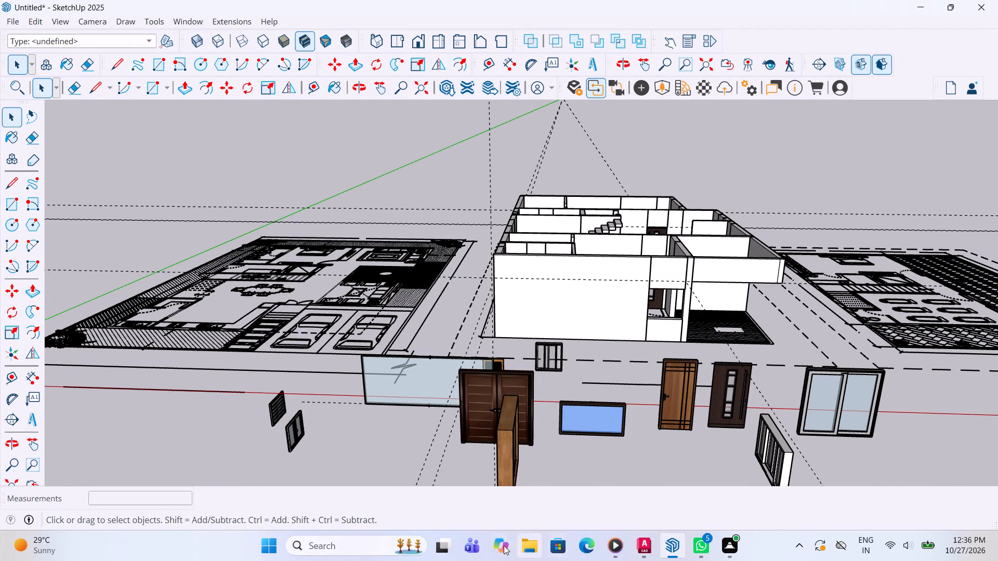
Switch to Google Chrome, search for 3d warehouse for sketchup, and open the 3D Warehouse site in a maximized window.
click(366, 551)
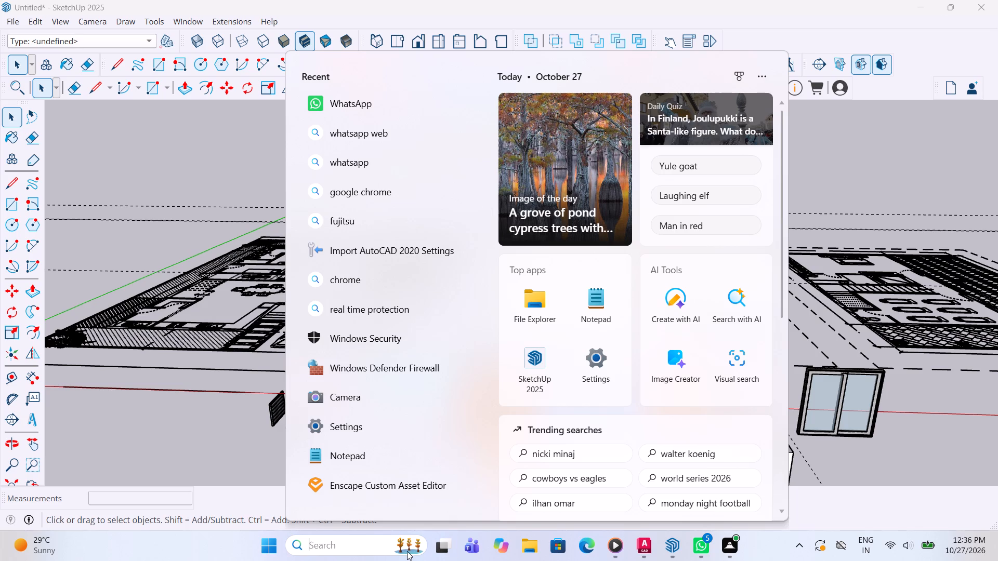
text(ch)
click(425, 157)
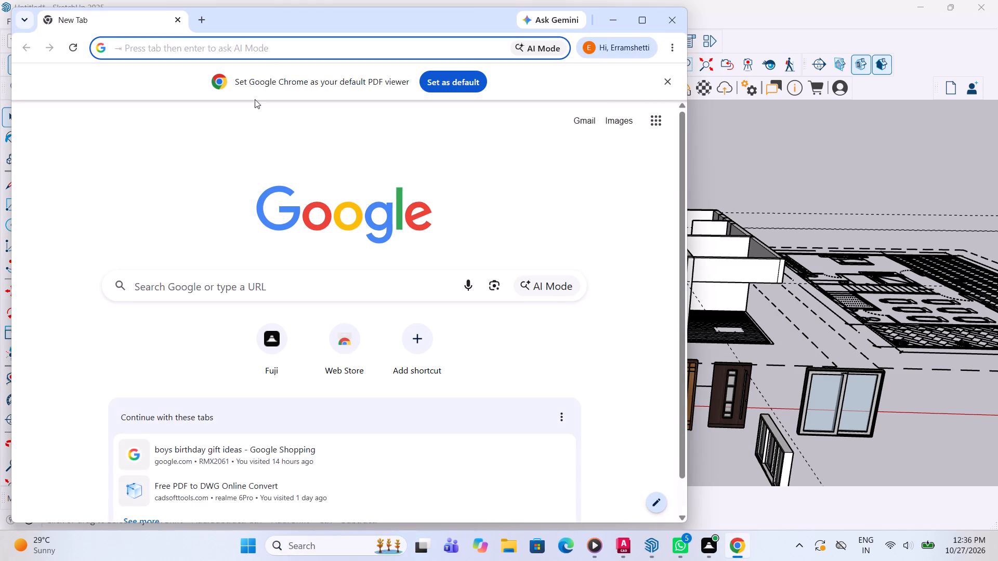
click(202, 292)
click(180, 324)
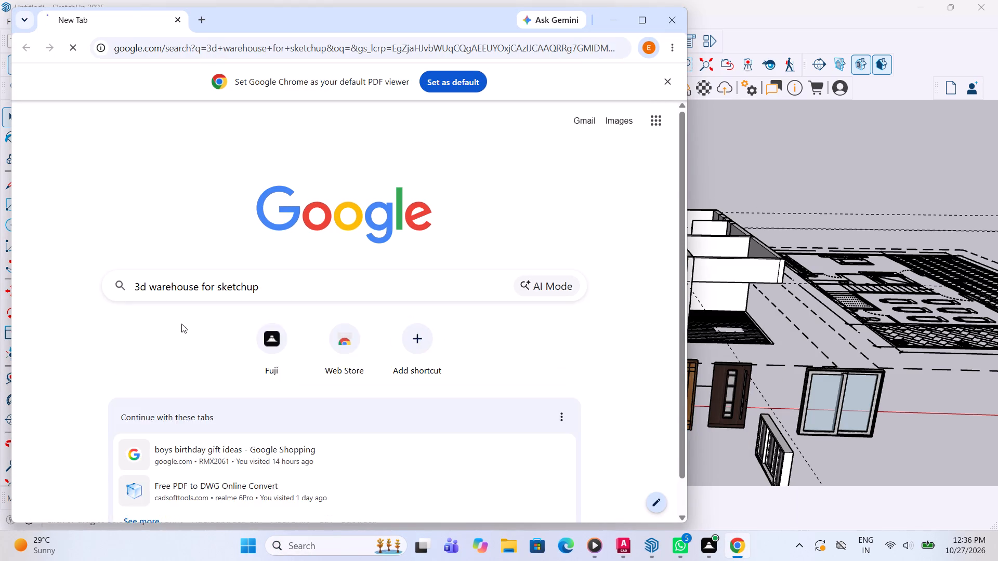
click(172, 207)
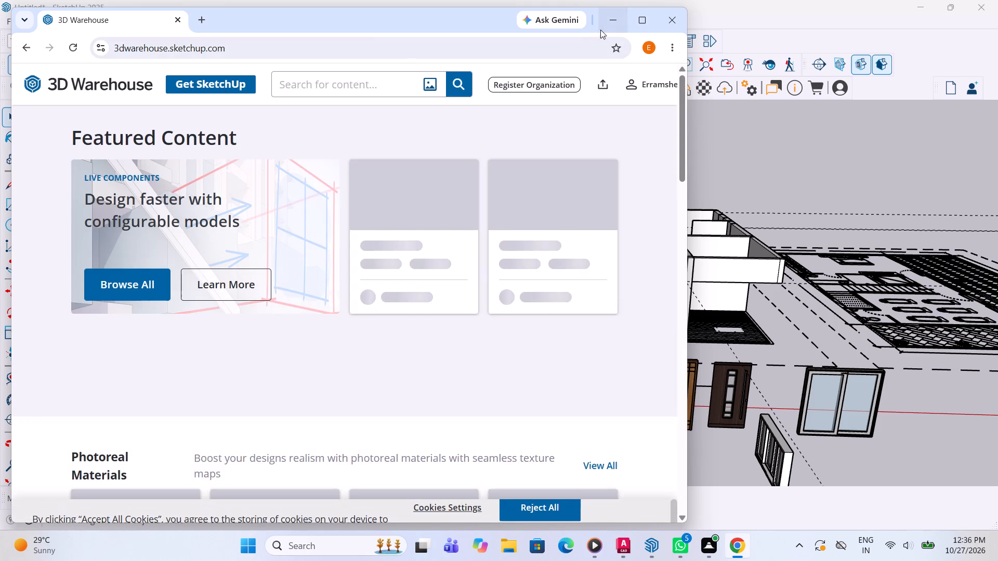
click(642, 22)
scroll(616, 272, up, 2)
Search 3D Warehouse for "toilet door".
click(327, 82)
text(toilet door)
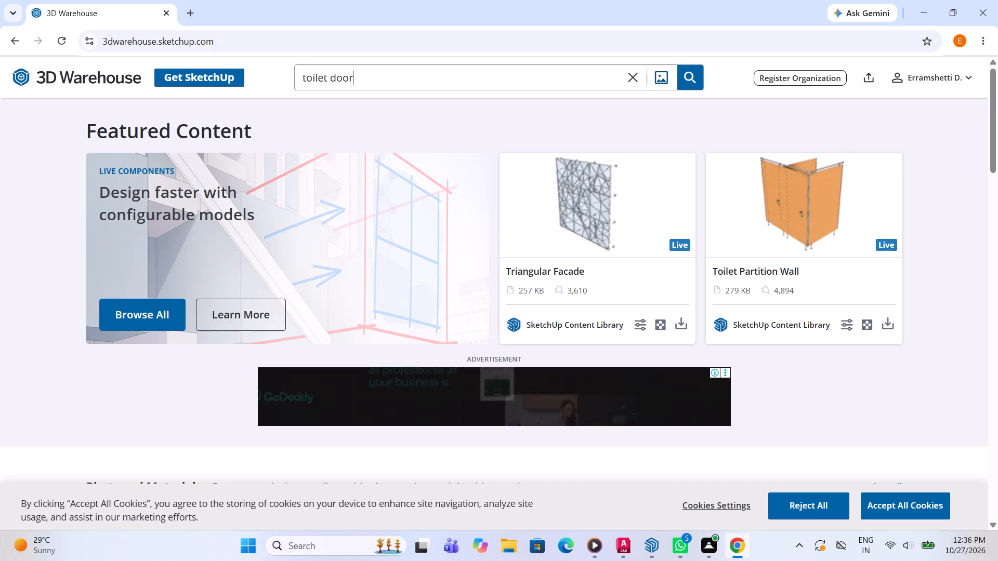
key(Return)
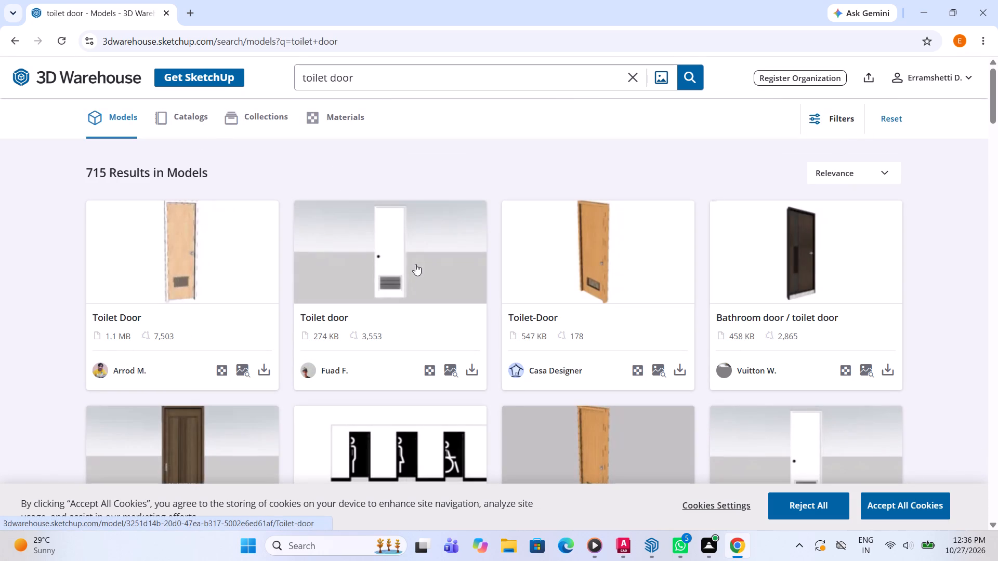
Browse the toilet door models, download Simple Toilet Door as a SketchUp file, and switch back to SketchUp.
scroll(435, 279, down, 2)
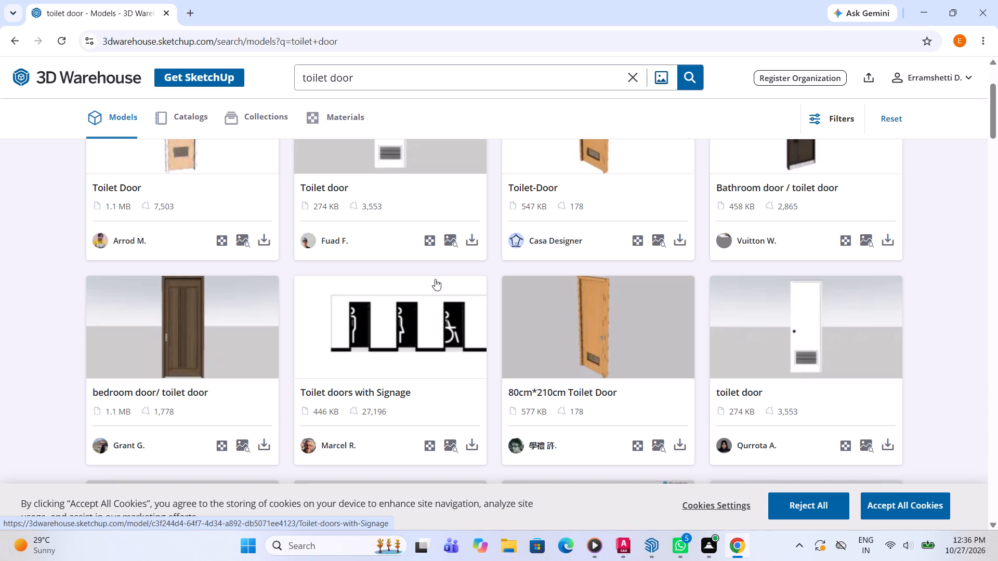
scroll(435, 279, down, 3)
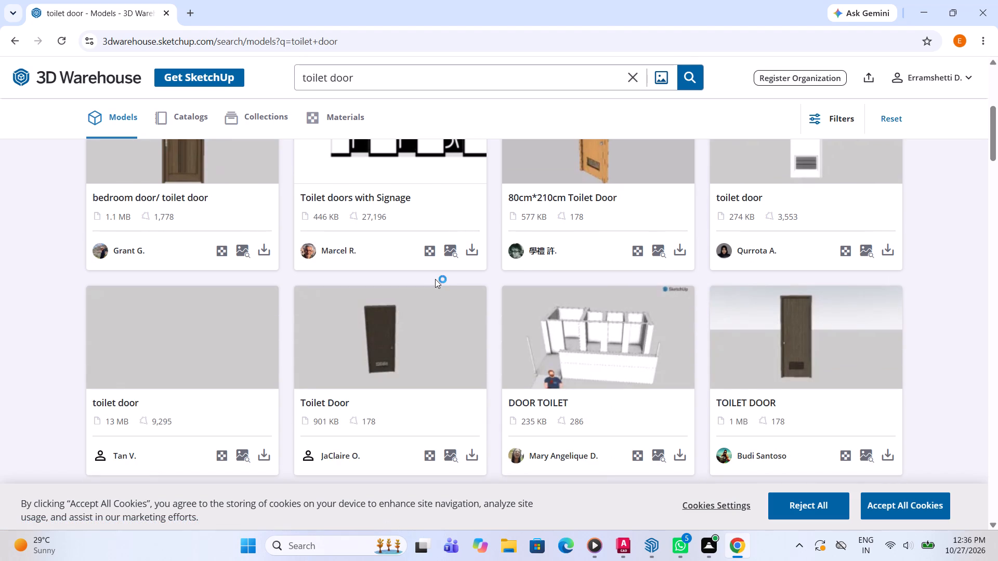
scroll(443, 278, down, 2)
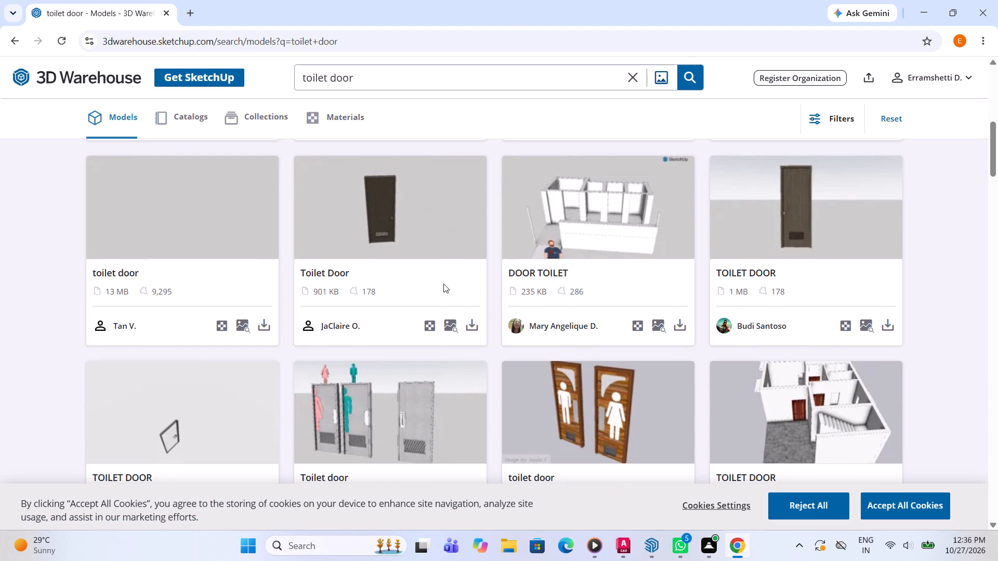
scroll(443, 282, down, 3)
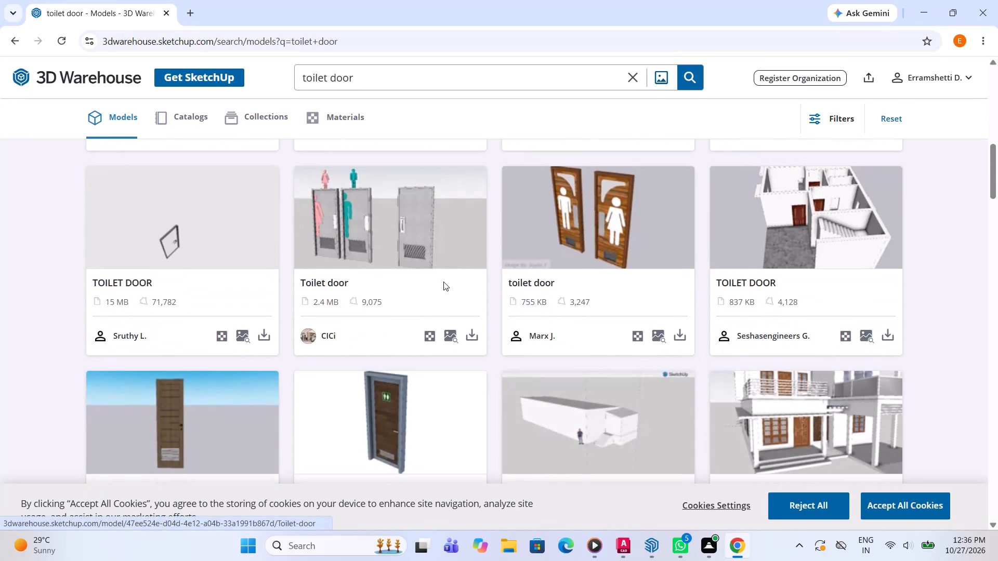
scroll(443, 282, down, 5)
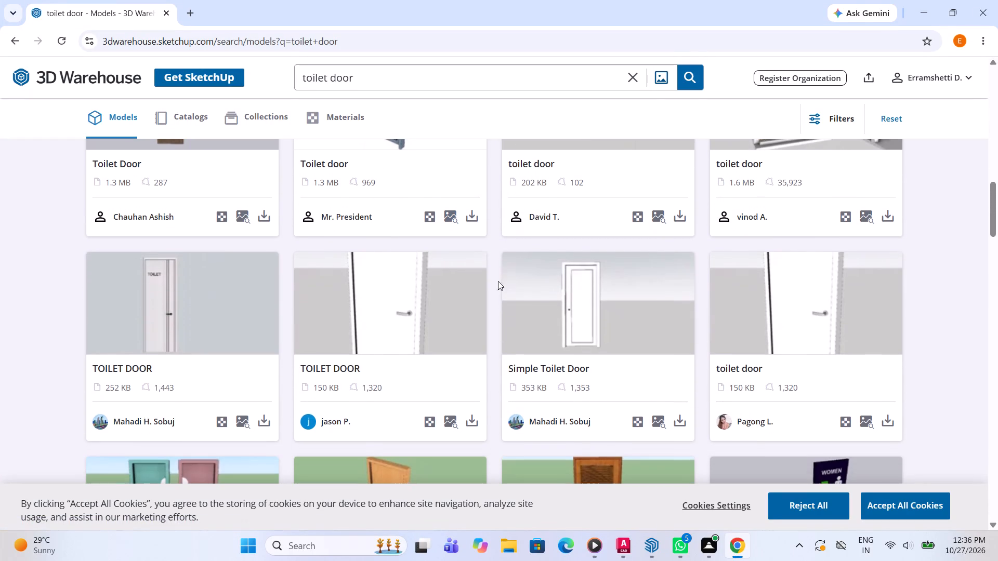
double_click(672, 418)
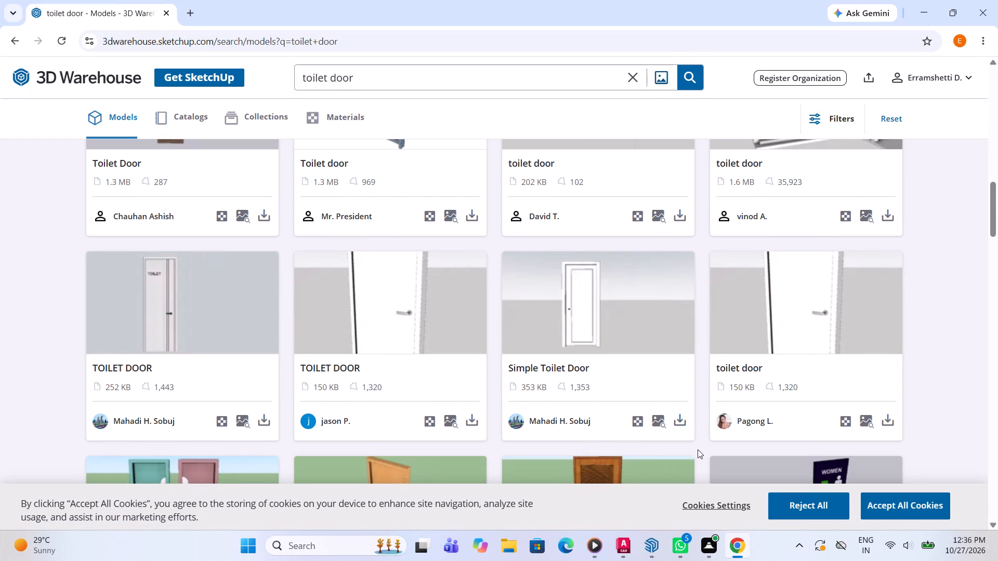
click(675, 422)
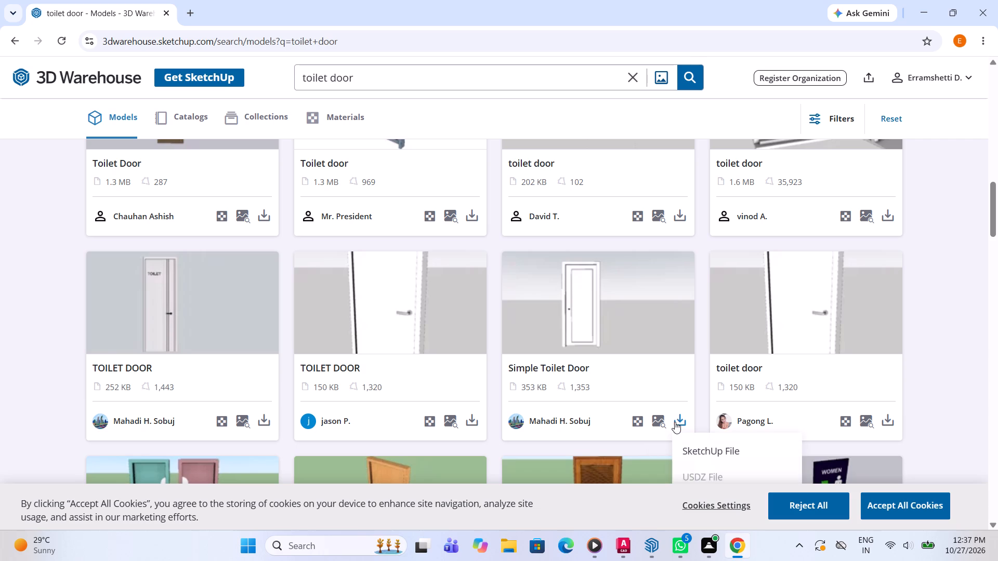
click(692, 446)
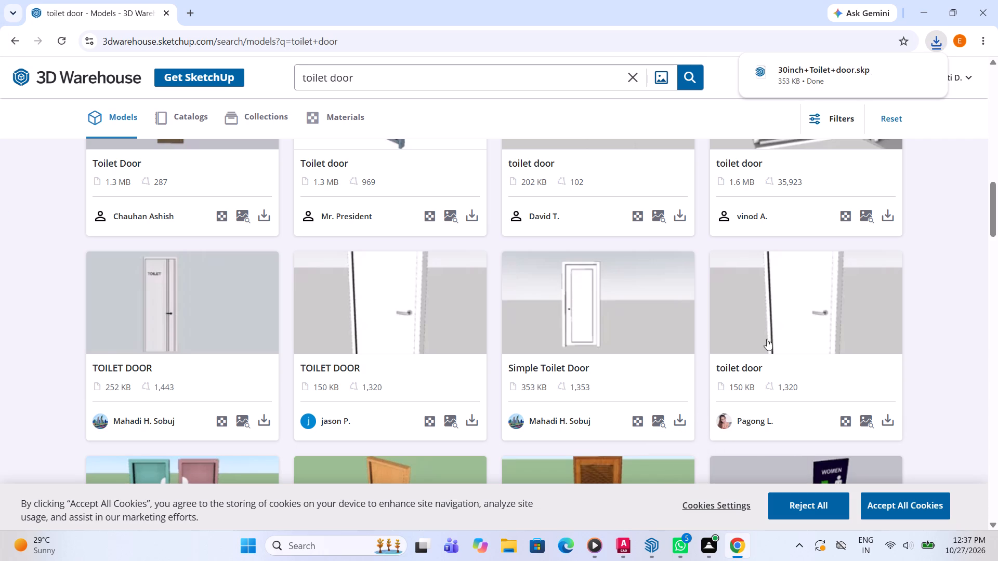
click(922, 6)
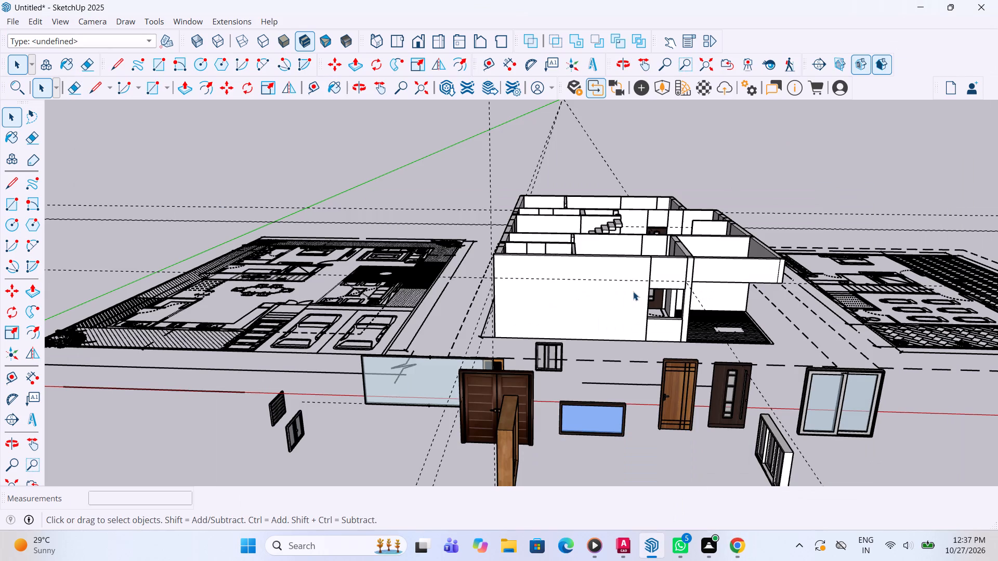
scroll(633, 291, up, 1)
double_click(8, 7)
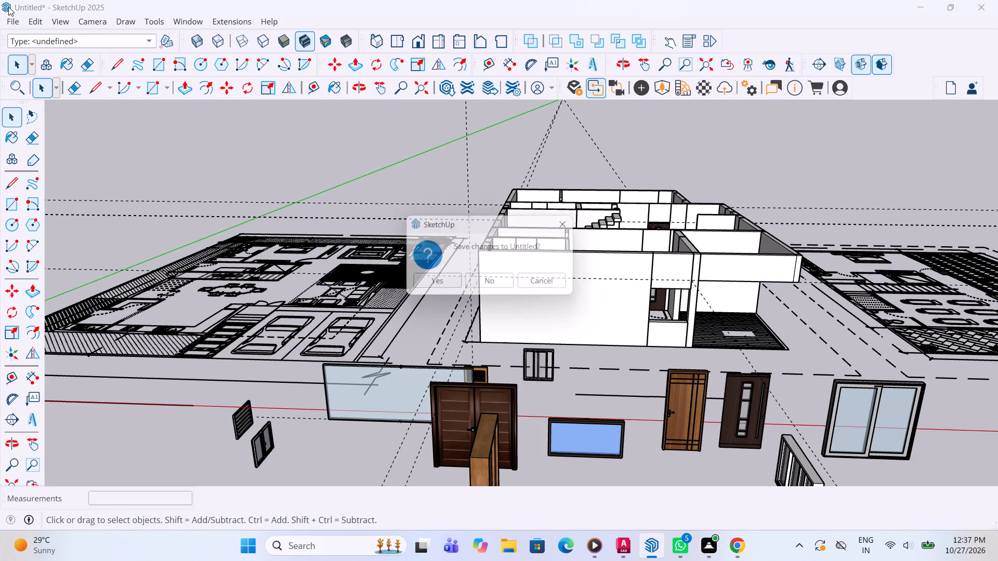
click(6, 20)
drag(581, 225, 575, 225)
Import the 30inch+Toilet+door file from Downloads and place the door on the ground in front of the house's outer wall.
click(14, 16)
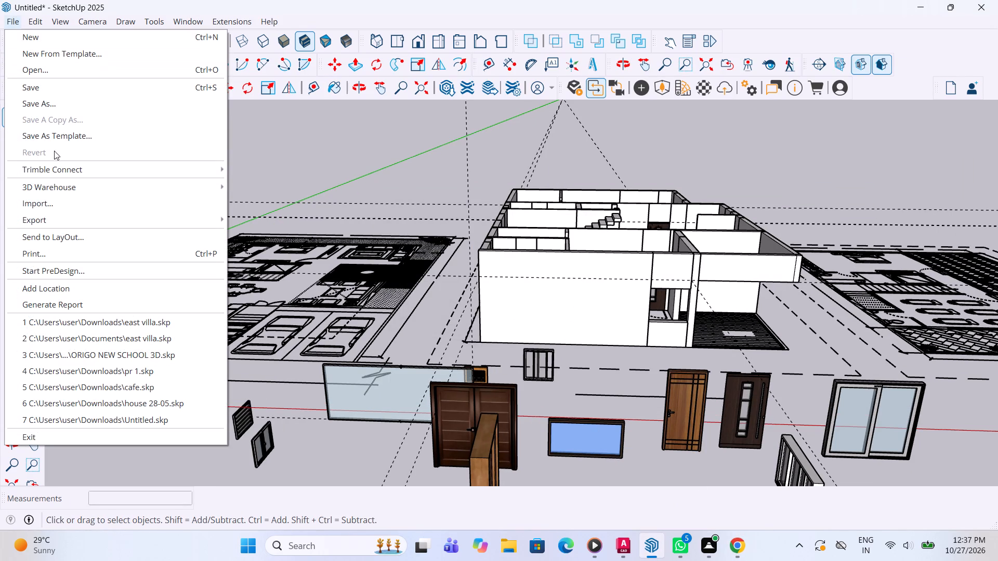
click(70, 197)
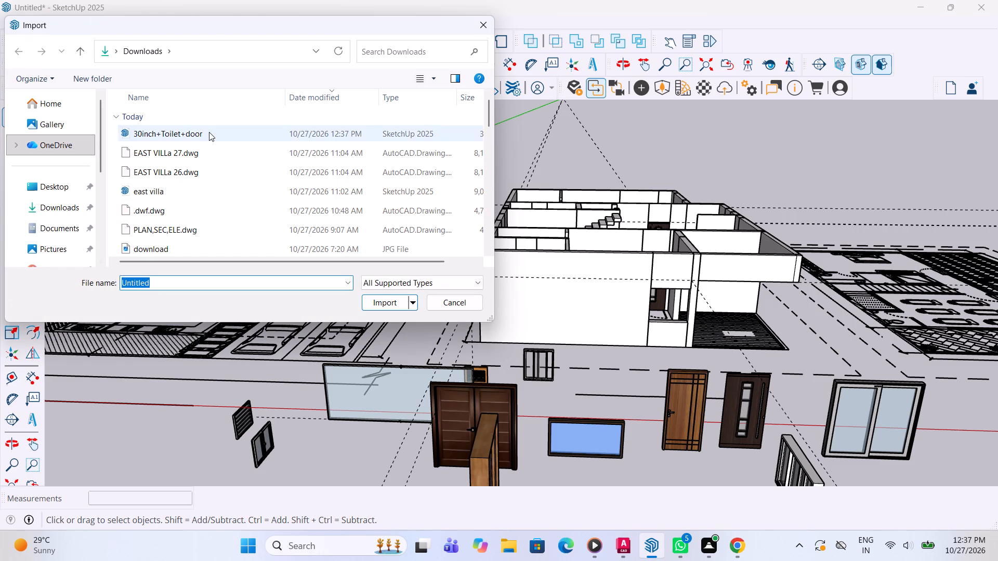
click(209, 132)
click(408, 310)
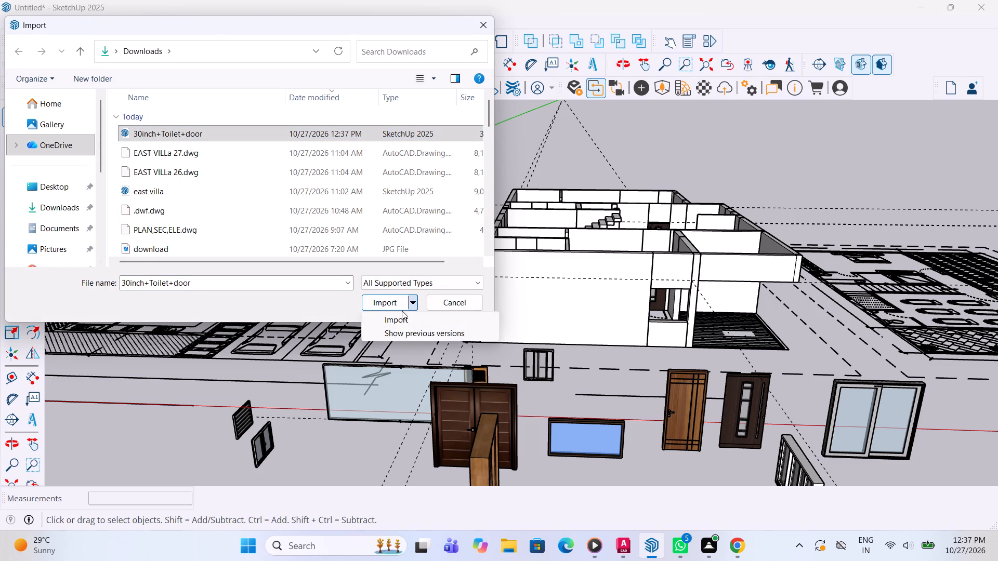
click(390, 306)
click(391, 300)
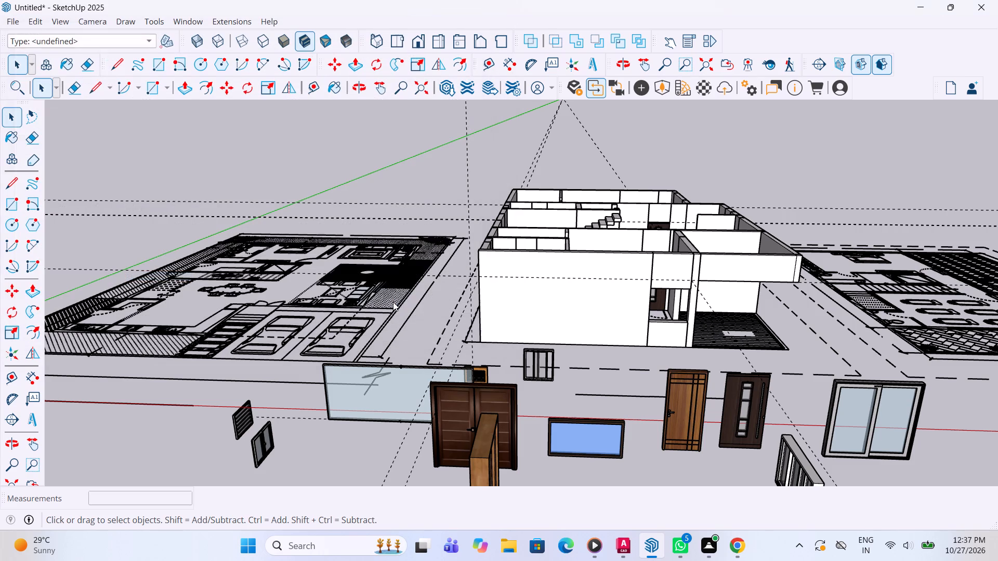
scroll(669, 294, up, 4)
middle_drag(669, 294, 673, 375)
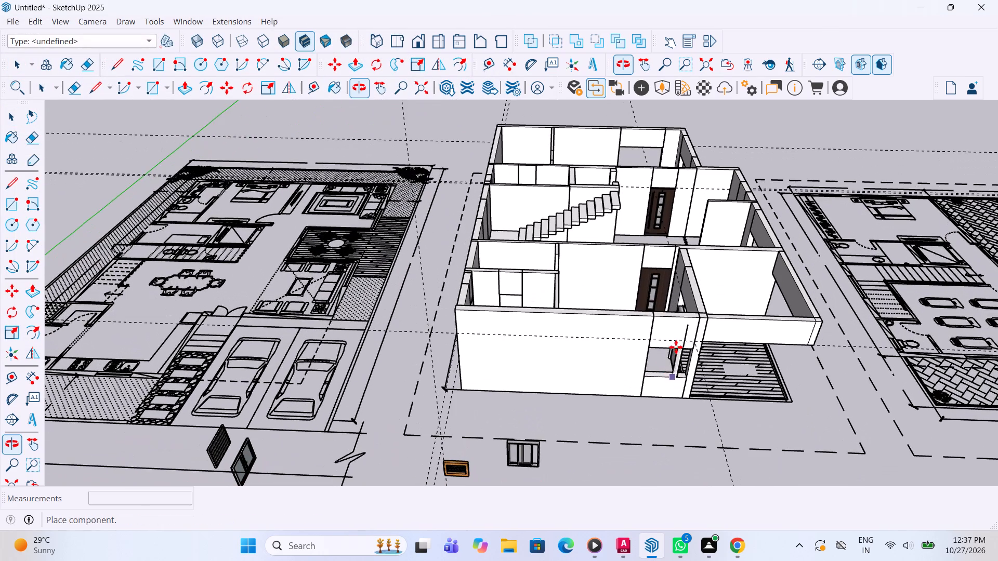
scroll(567, 284, up, 4)
middle_drag(602, 262, 611, 275)
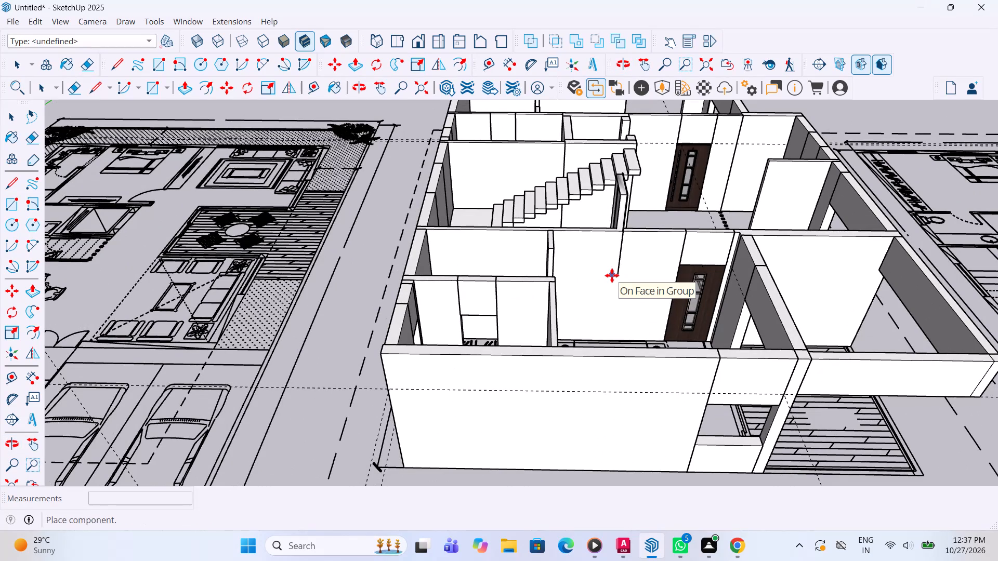
scroll(614, 283, down, 6)
scroll(601, 385, up, 5)
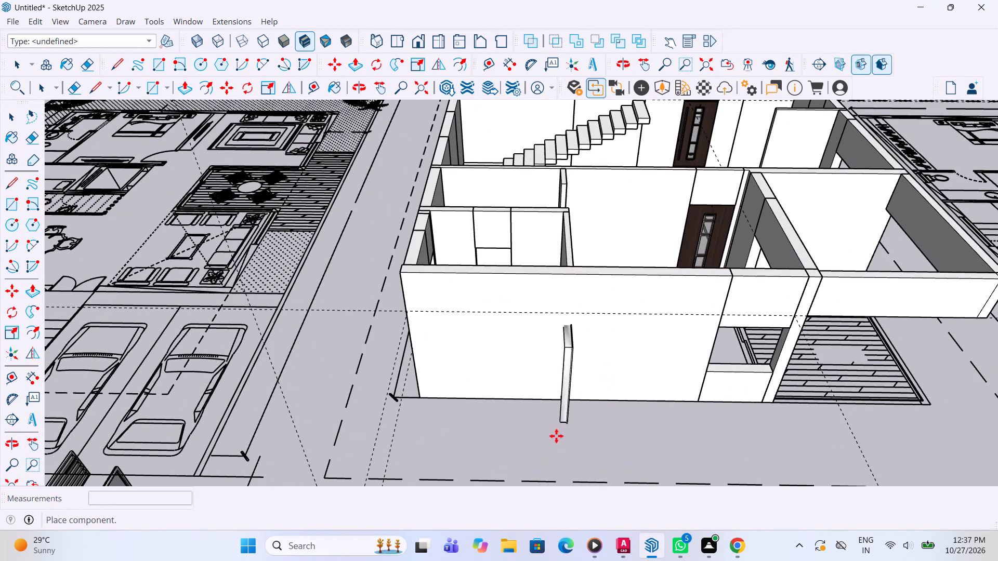
click(528, 460)
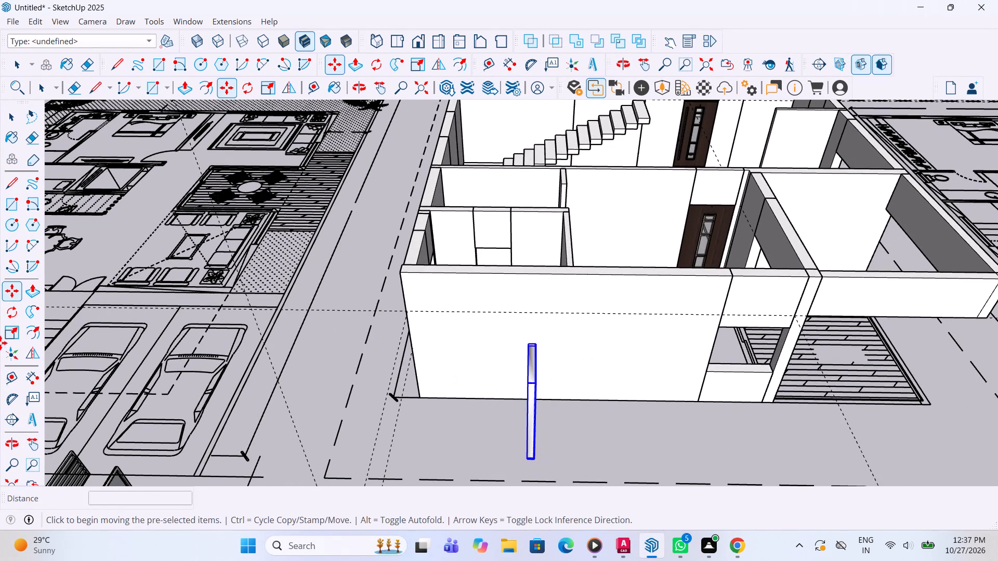
Rotate the imported toilet door on the ground so it stands parallel to the house's outer wall.
click(19, 310)
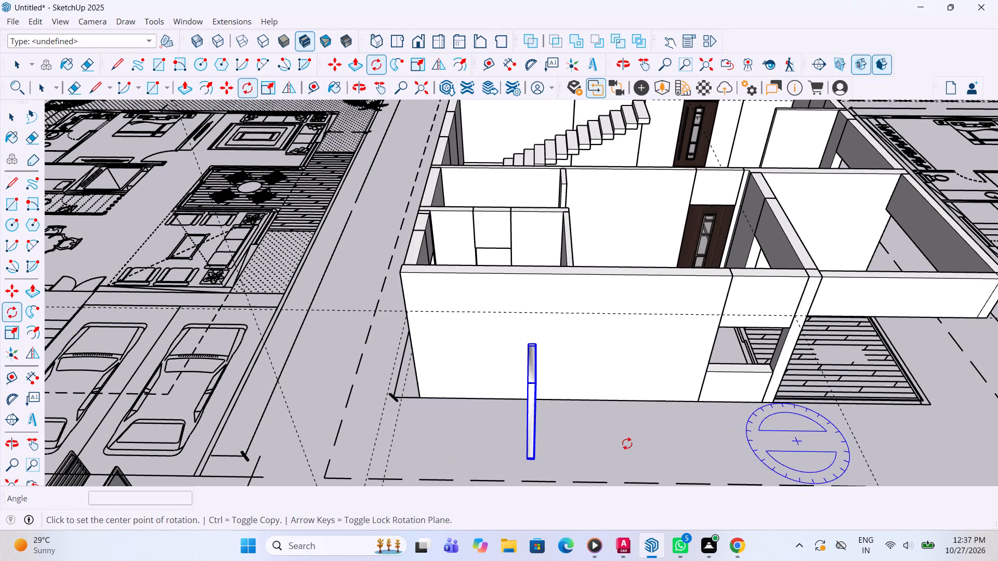
click(589, 439)
click(631, 441)
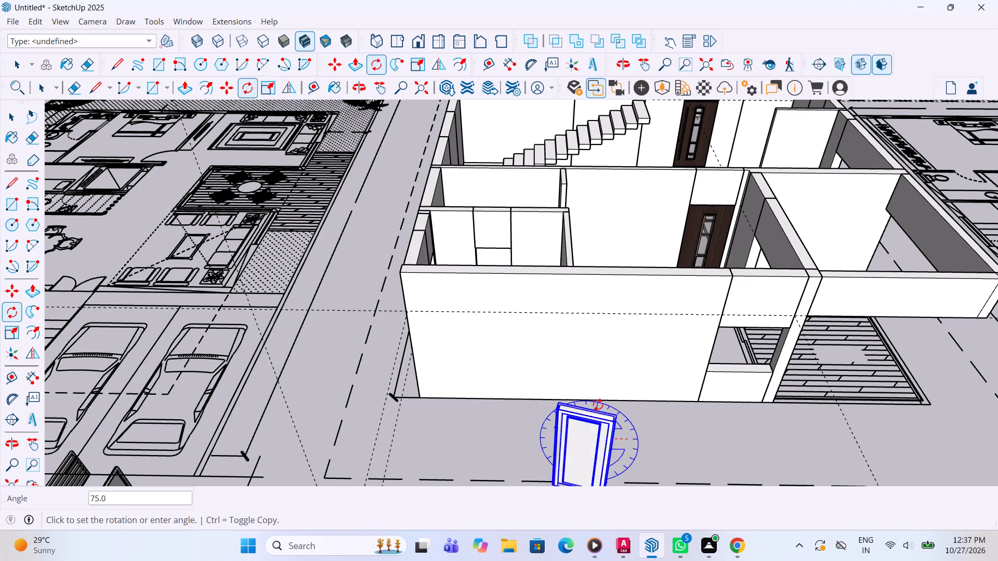
click(590, 403)
scroll(595, 392, down, 4)
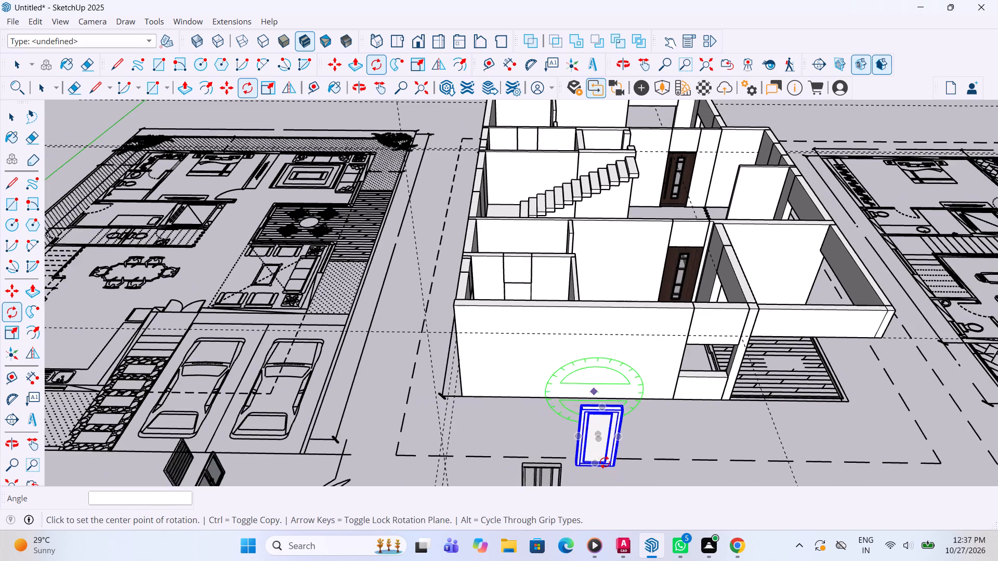
Move the toilet door by its bottom corner into the bedroom toilet's doorway, snapping it to the opening's base corner.
scroll(605, 462, up, 3)
key(m)
drag(616, 470, 616, 458)
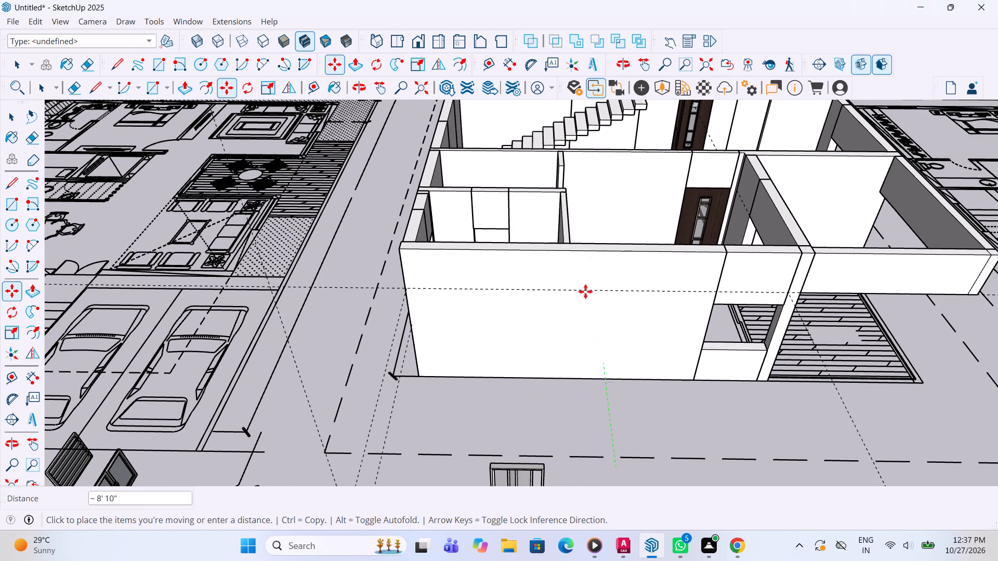
scroll(502, 186, up, 3)
middle_drag(492, 178, 475, 304)
scroll(485, 331, down, 1)
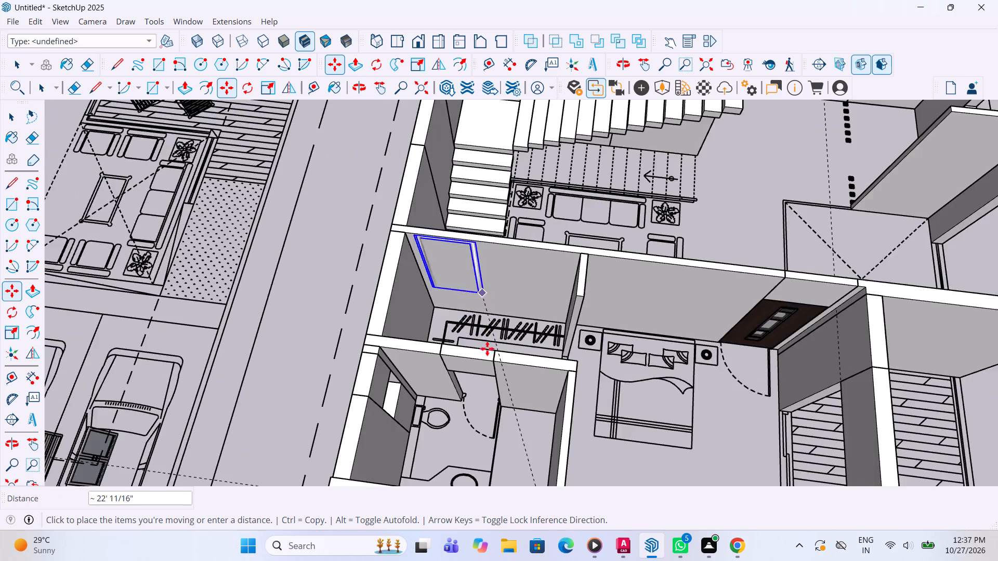
scroll(487, 349, down, 4)
scroll(508, 418, down, 1)
scroll(499, 418, up, 15)
middle_drag(492, 399, 521, 368)
scroll(521, 368, up, 10)
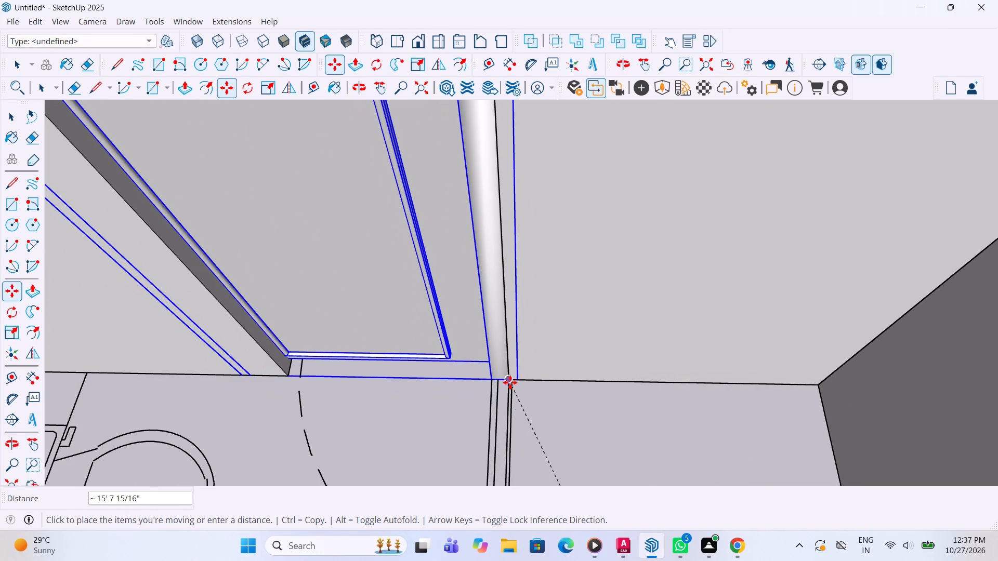
click(510, 380)
Scale the toilet door to fill its opening, with width factors of about 0.83 and 0.96 and a height factor of about 1.13.
scroll(544, 368, down, 12)
key(s)
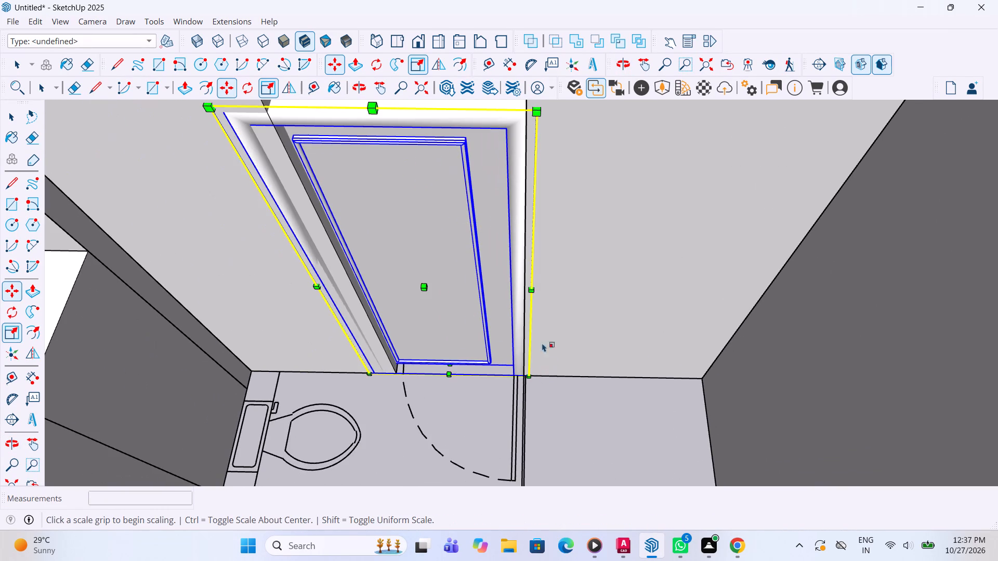
scroll(457, 358, down, 2)
middle_drag(441, 229, 447, 205)
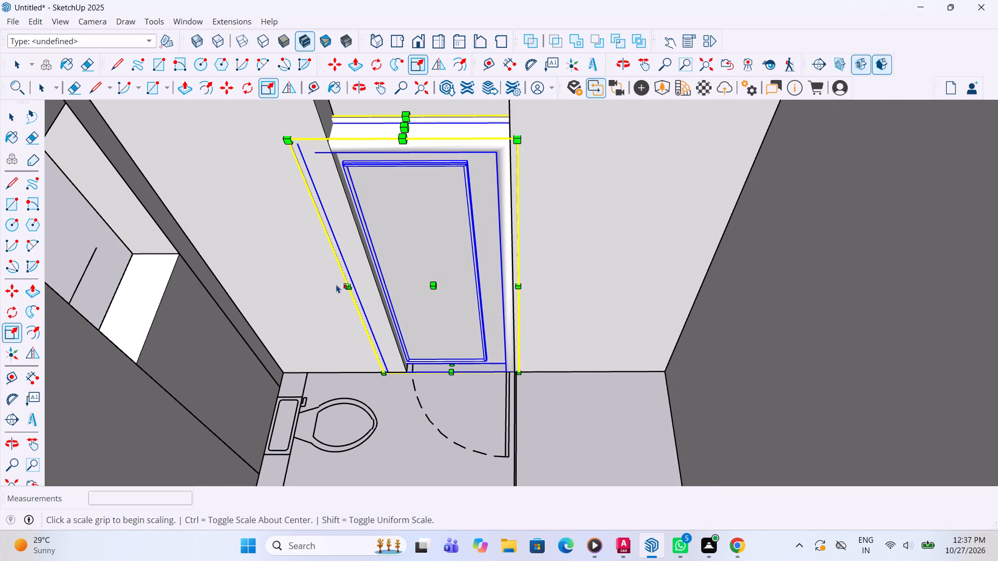
drag(349, 275, 376, 276)
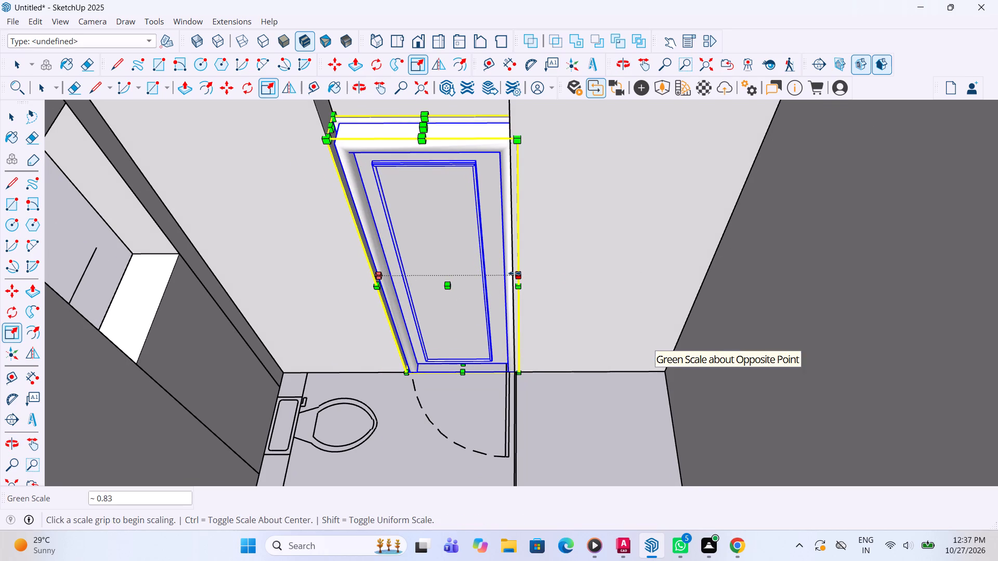
drag(516, 273, 510, 273)
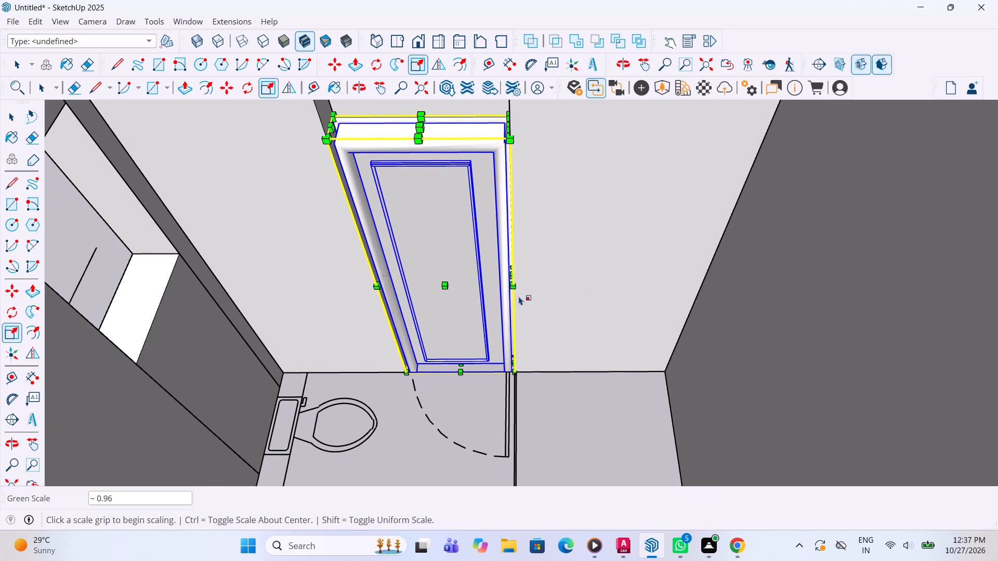
scroll(523, 315, down, 4)
scroll(447, 210, up, 3)
drag(470, 201, 471, 175)
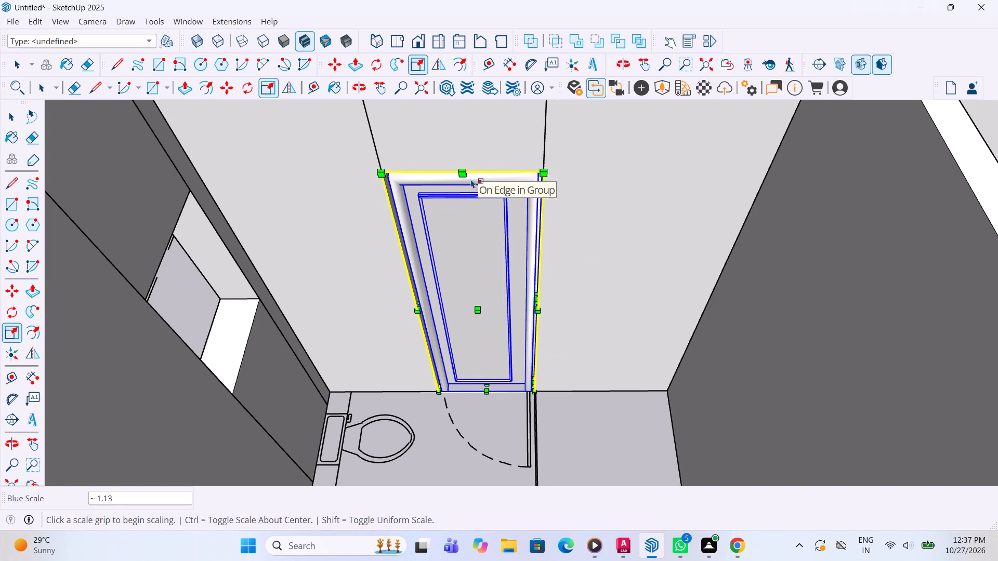
scroll(471, 181, down, 3)
key(space)
click(596, 329)
Flip the fitted toilet door about its green plane so the knob switches to the opposite side of the leaf.
scroll(597, 316, down, 11)
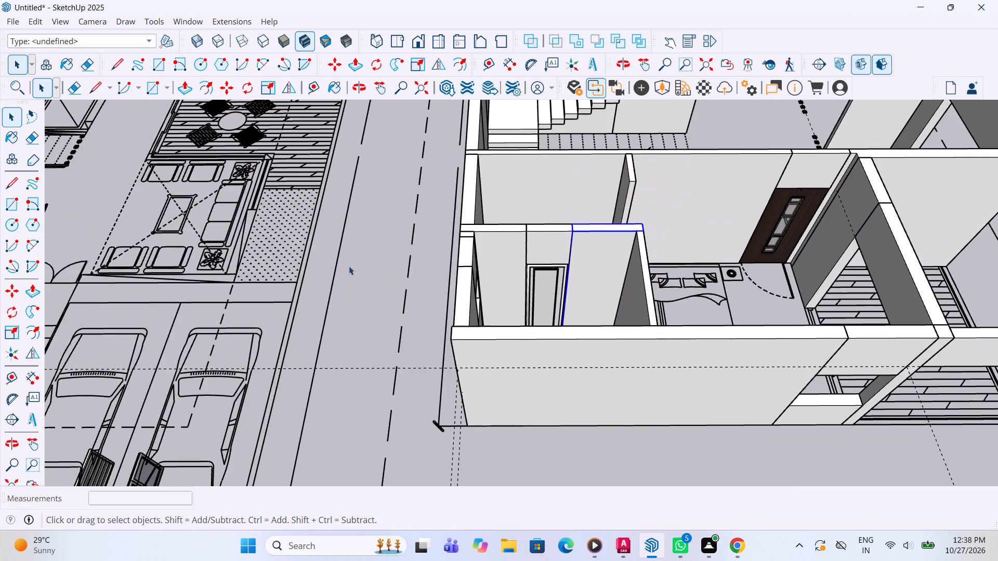
middle_drag(476, 278, 916, 310)
click(830, 310)
scroll(486, 210, up, 4)
middle_drag(485, 210, 666, 212)
scroll(635, 240, down, 4)
scroll(612, 150, up, 3)
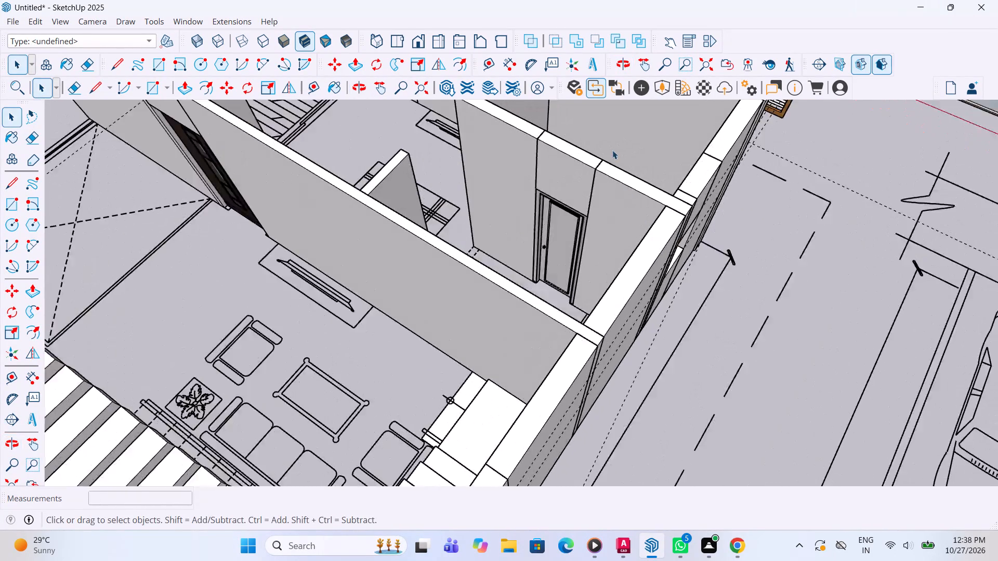
middle_drag(612, 150, 423, 257)
scroll(682, 258, up, 3)
middle_drag(675, 255, 654, 191)
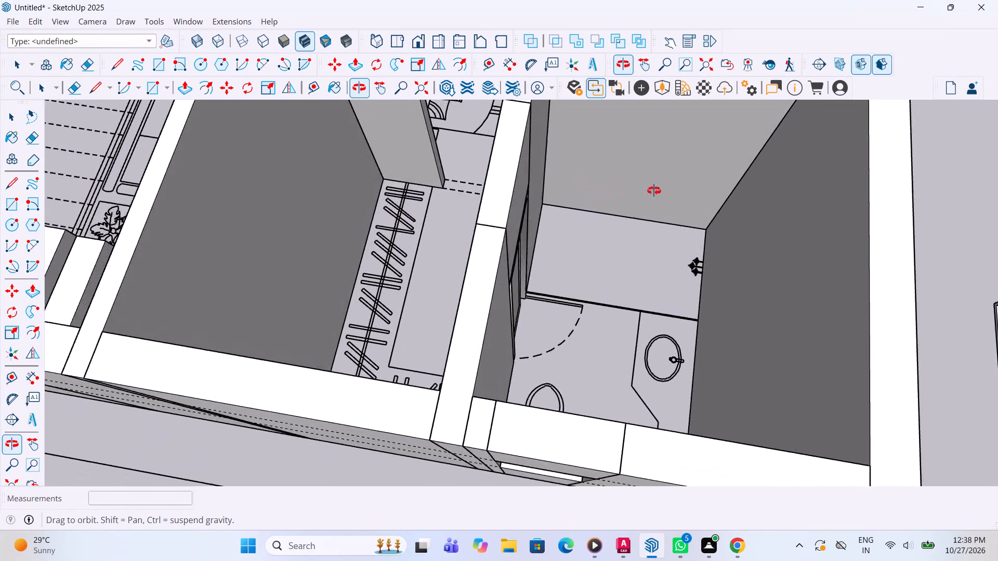
middle_drag(654, 191, 890, 109)
scroll(404, 288, up, 2)
click(571, 237)
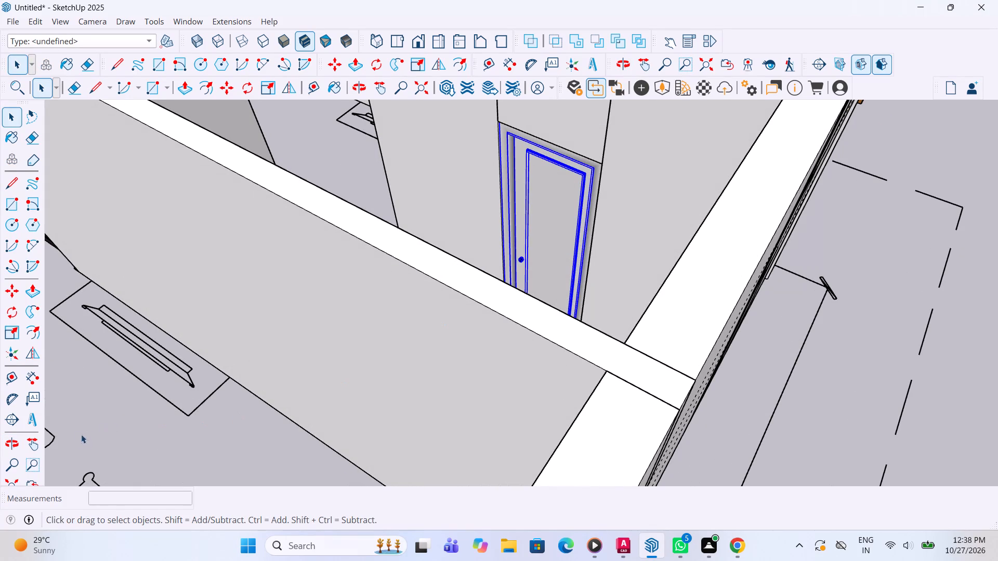
click(25, 351)
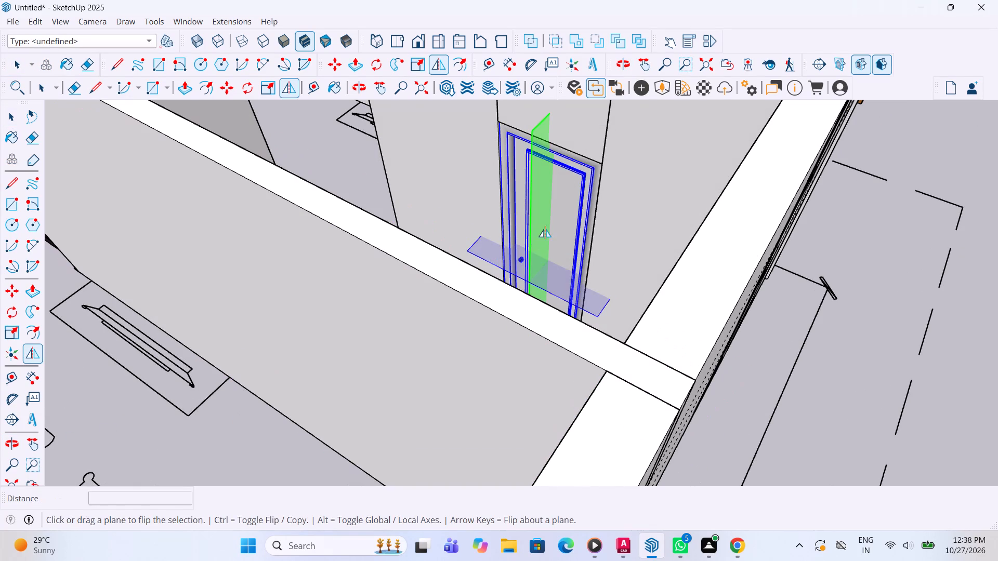
click(547, 218)
scroll(480, 253, down, 5)
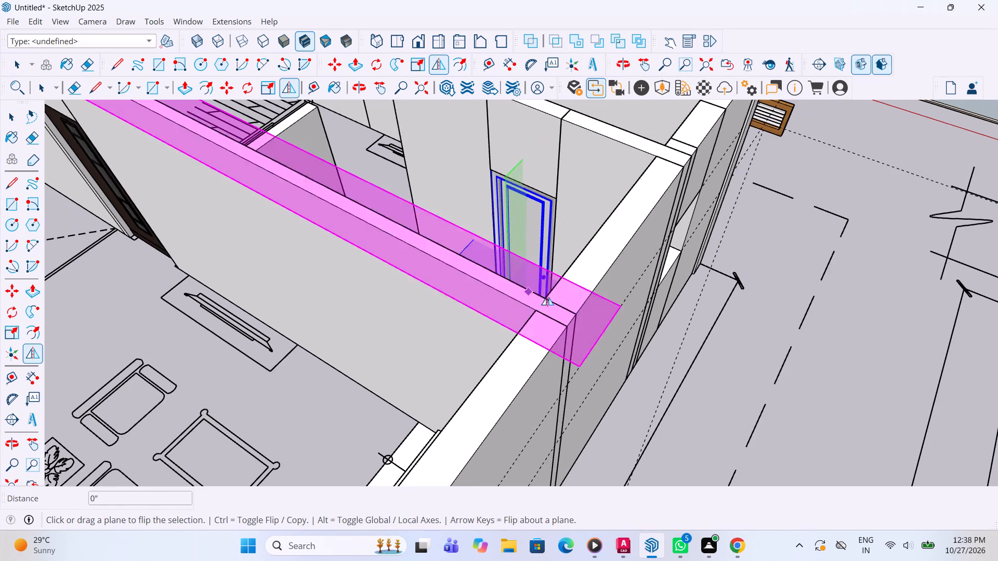
key(space)
click(794, 287)
Copy the toilet door about 26' 7 1/2" into the toilet opening of the other bedroom, snapping to the opening's top corner.
middle_drag(634, 224, 242, 299)
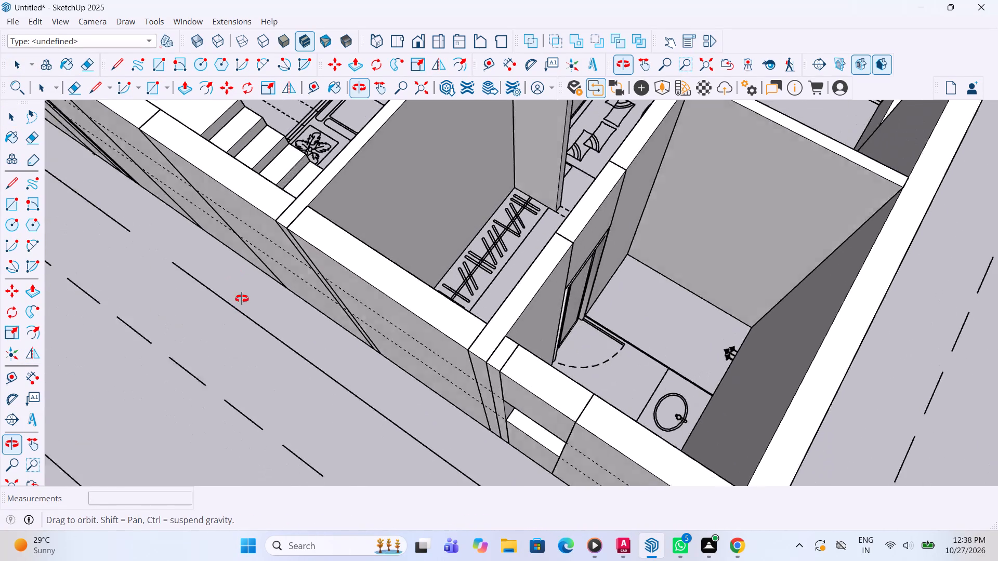
middle_drag(242, 299, 705, 243)
scroll(540, 261, down, 6)
scroll(522, 250, up, 4)
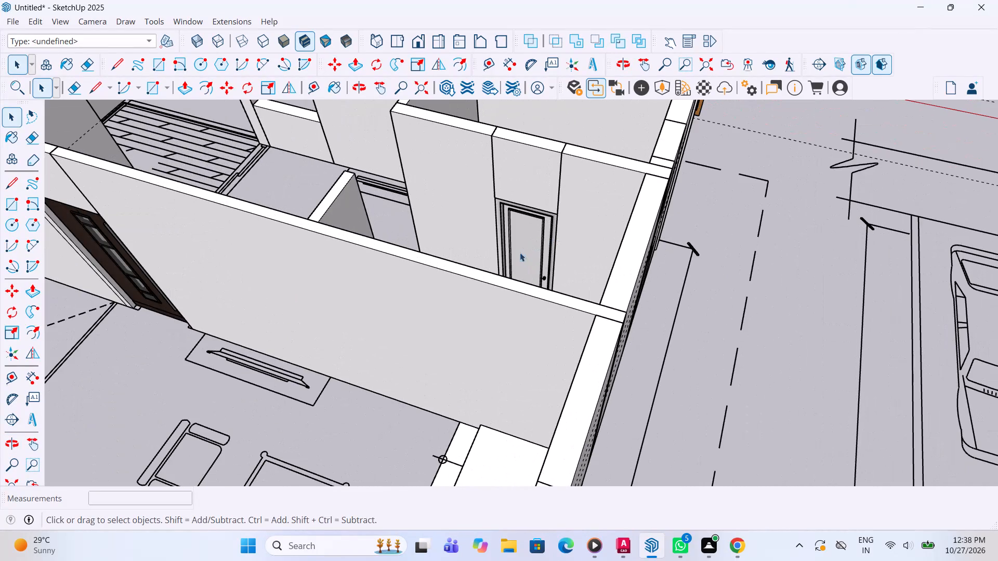
click(520, 252)
key(m)
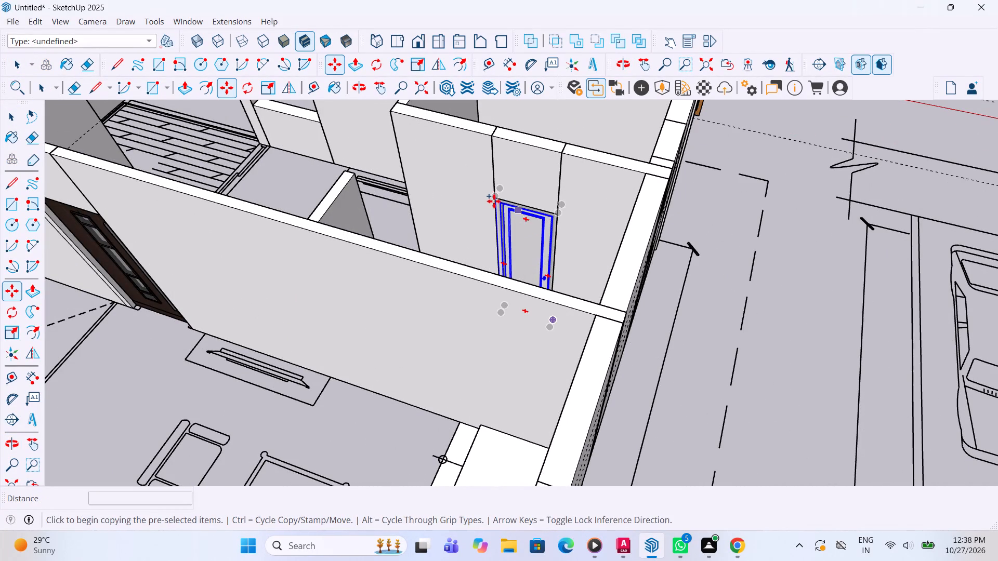
click(492, 201)
scroll(679, 165, down, 14)
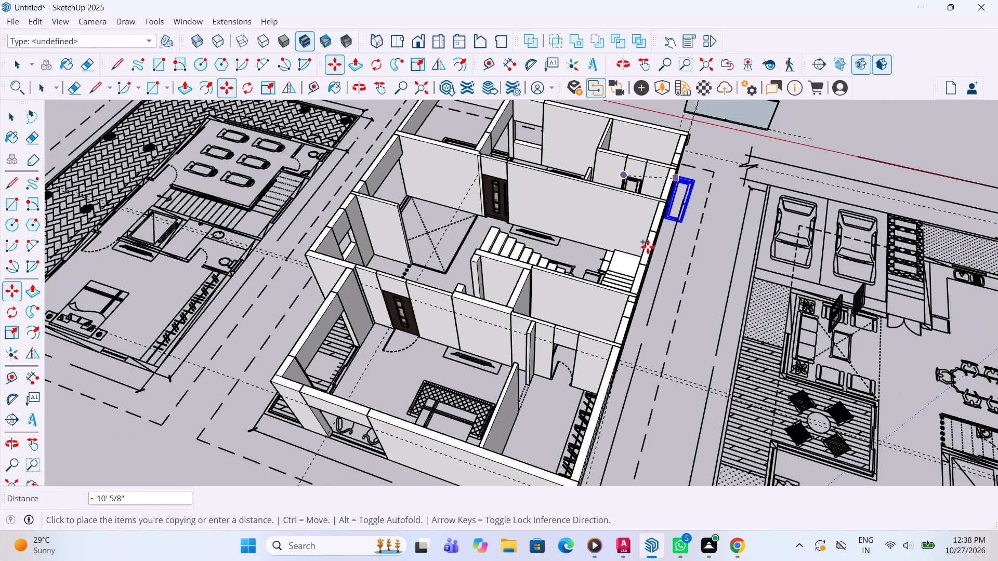
scroll(575, 307, up, 4)
scroll(574, 386, up, 11)
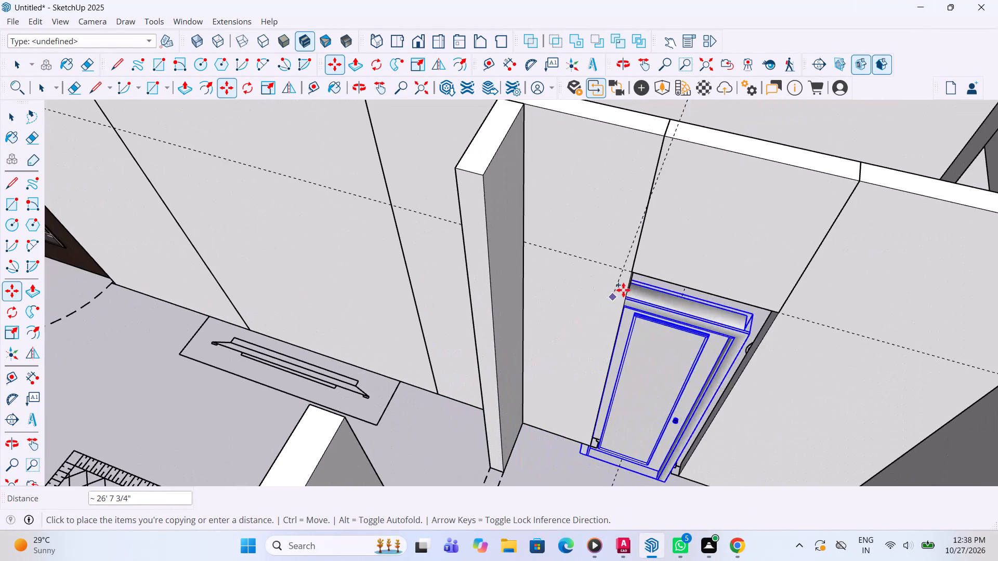
click(632, 273)
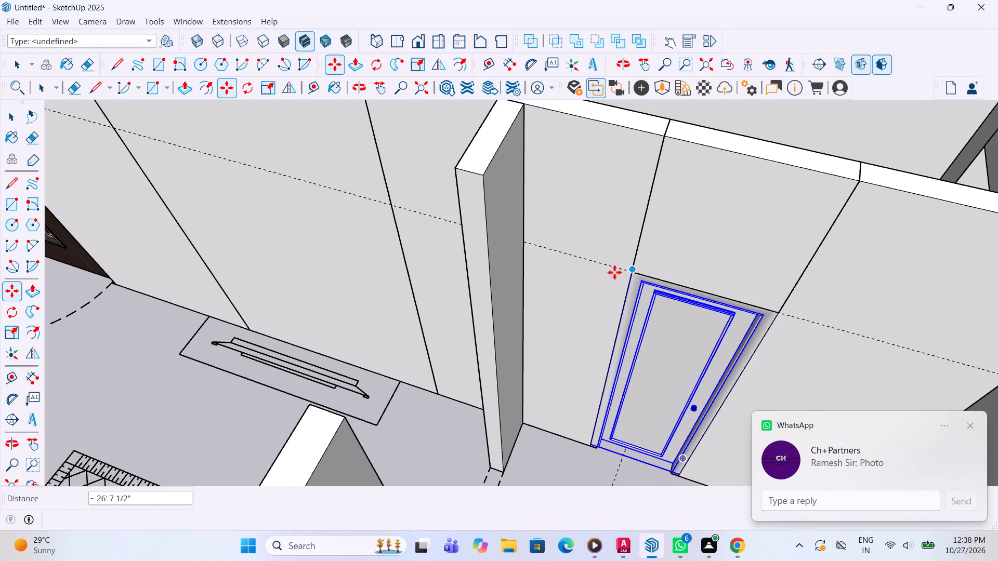
scroll(563, 249, down, 3)
key(space)
key(s)
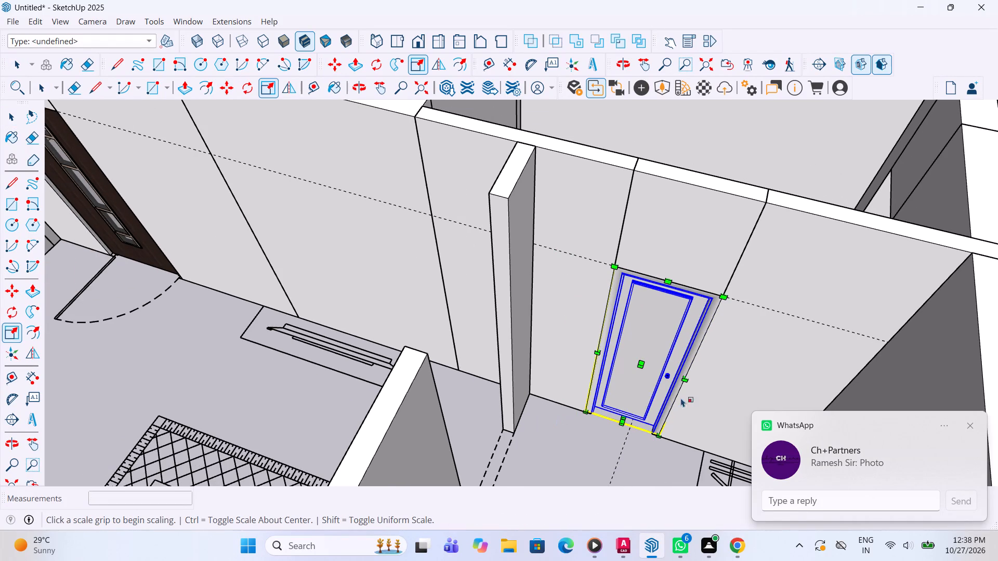
key(space)
click(563, 450)
Examine the copied toilet door, then the whole house from several sides together with the imported windows and doors beside it.
scroll(474, 282, down, 7)
middle_drag(566, 250, 514, 409)
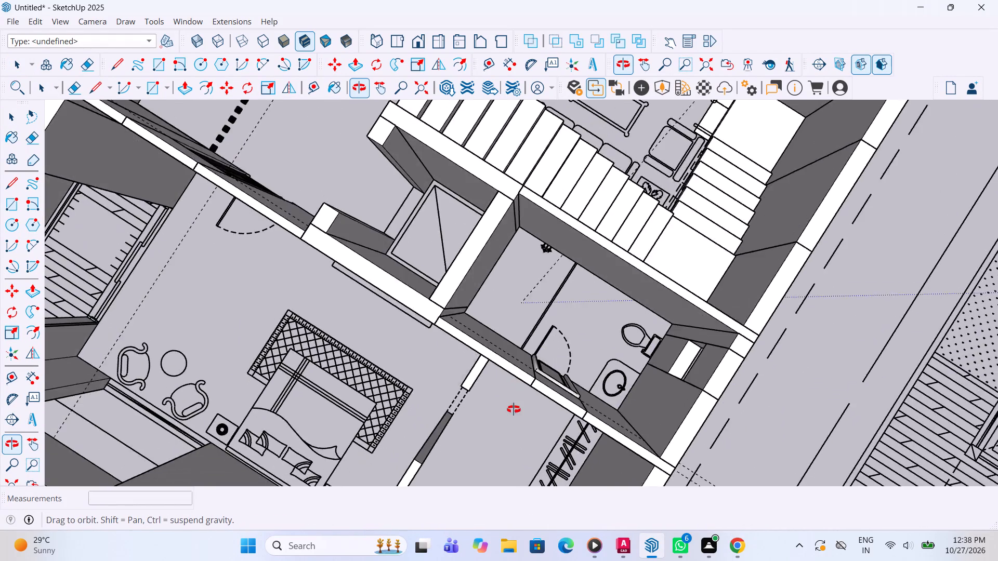
middle_drag(514, 409, 701, 222)
click(859, 286)
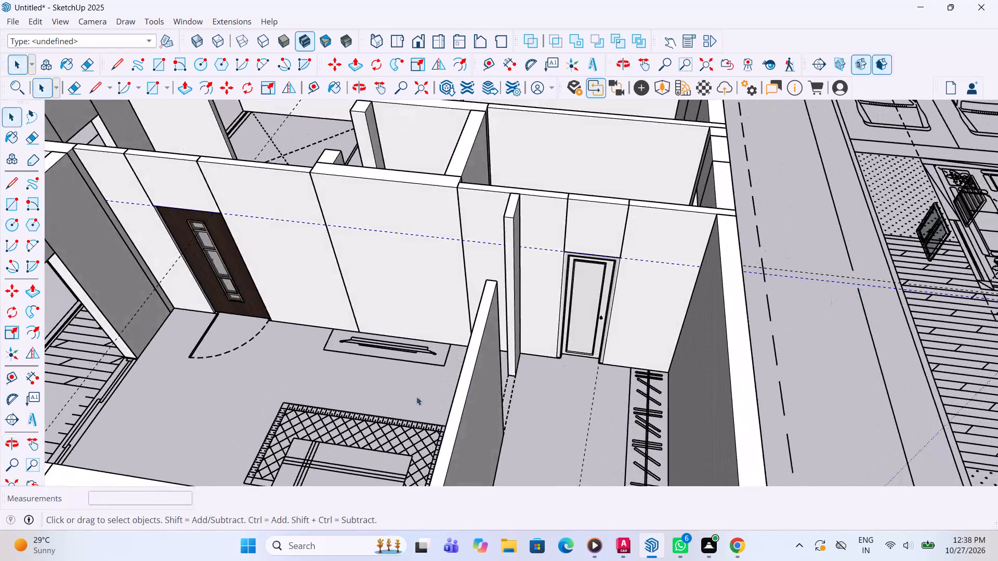
scroll(379, 429, down, 5)
scroll(330, 377, down, 4)
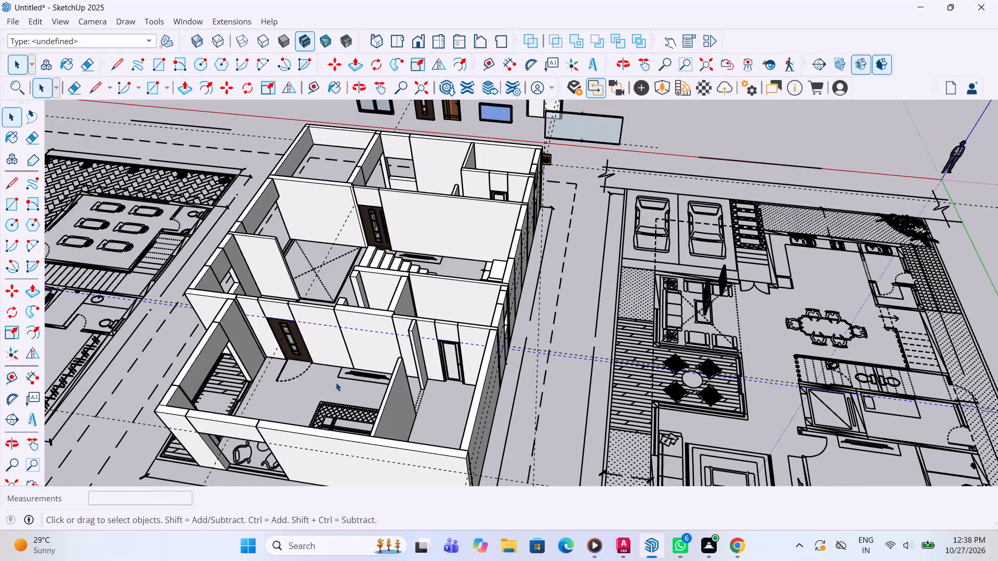
scroll(317, 351, down, 4)
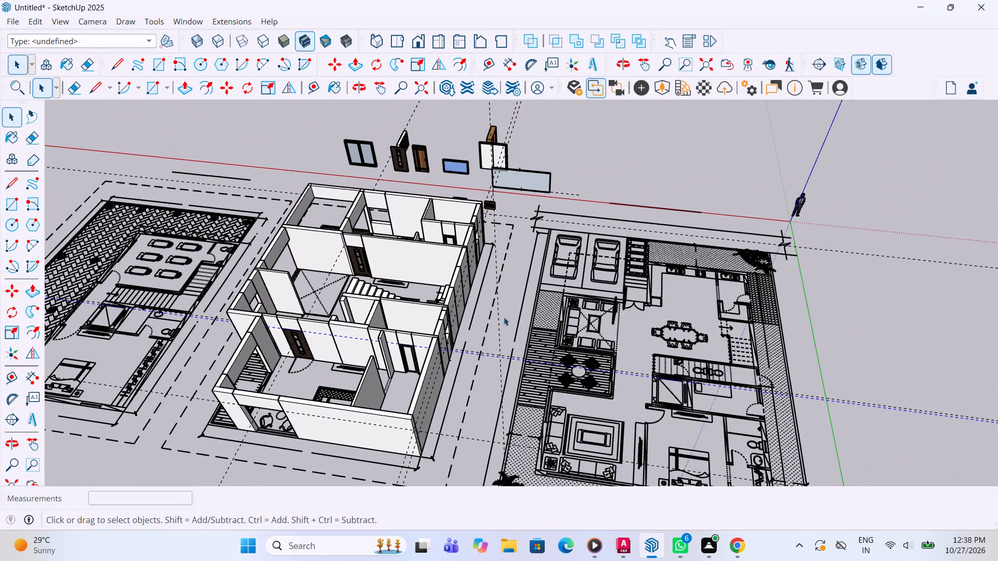
middle_drag(274, 309, 783, 201)
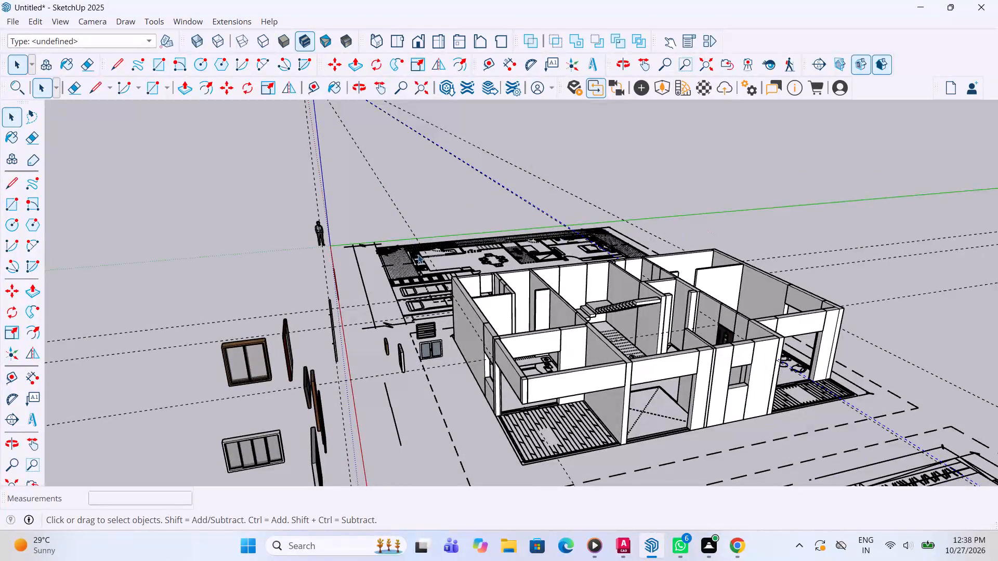
scroll(418, 255, down, 3)
scroll(463, 311, up, 3)
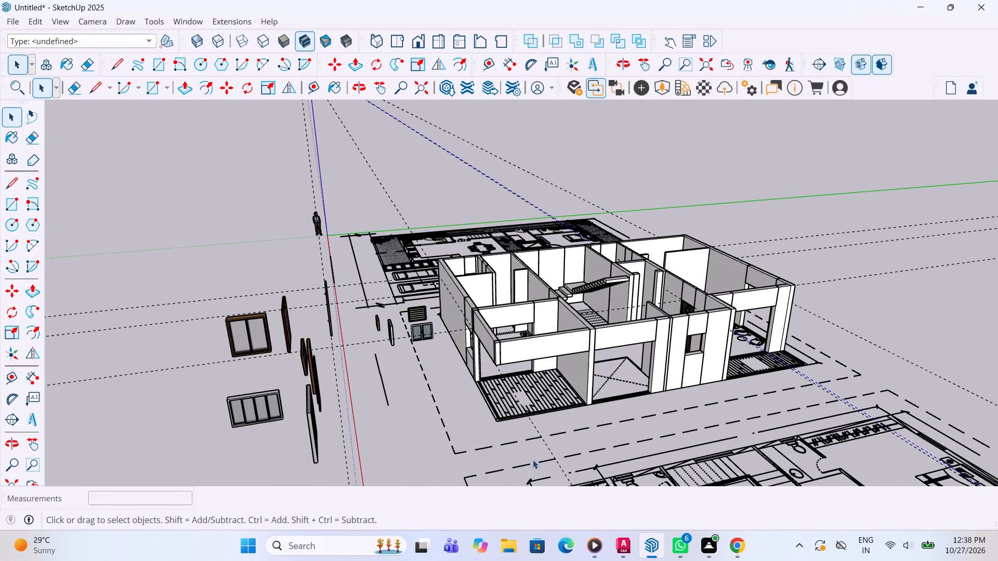
scroll(544, 447, up, 4)
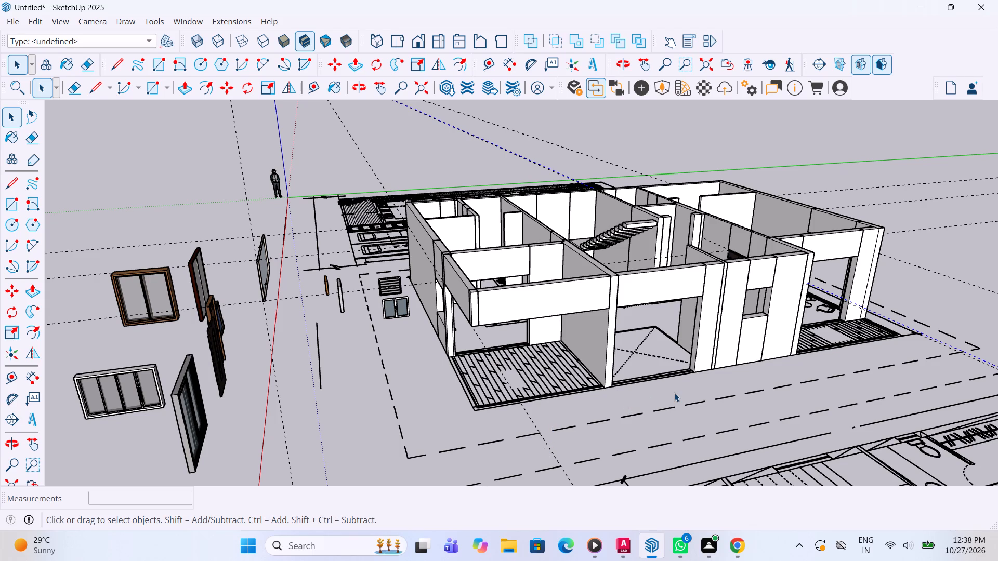
scroll(672, 393, down, 3)
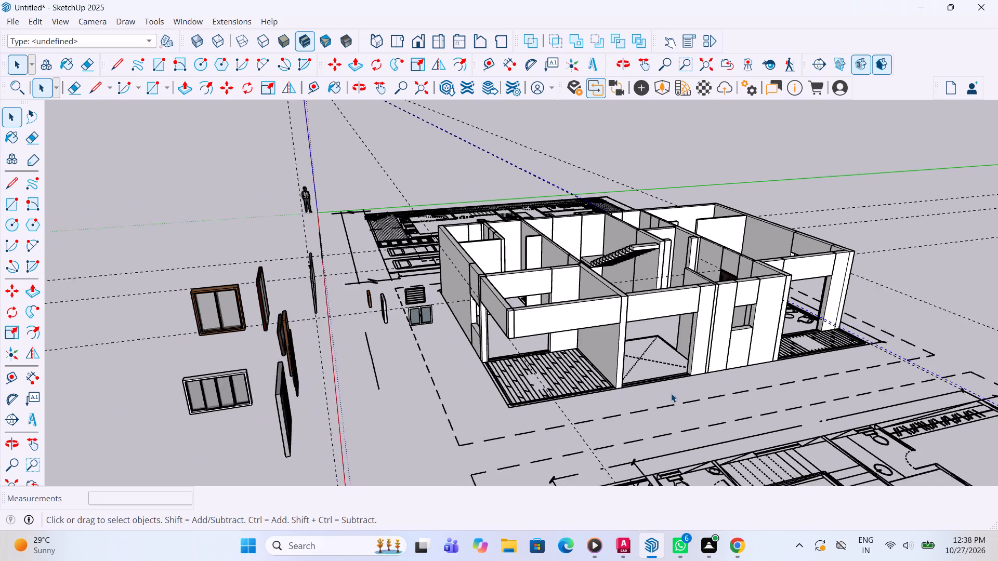
scroll(671, 393, down, 1)
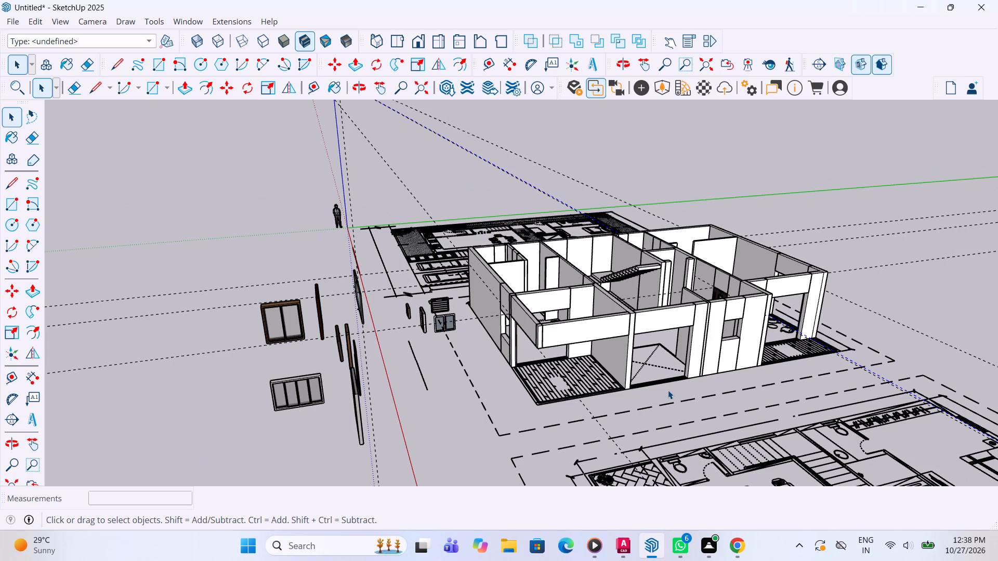
scroll(676, 383, up, 1)
middle_drag(675, 391, 684, 419)
middle_click(687, 446)
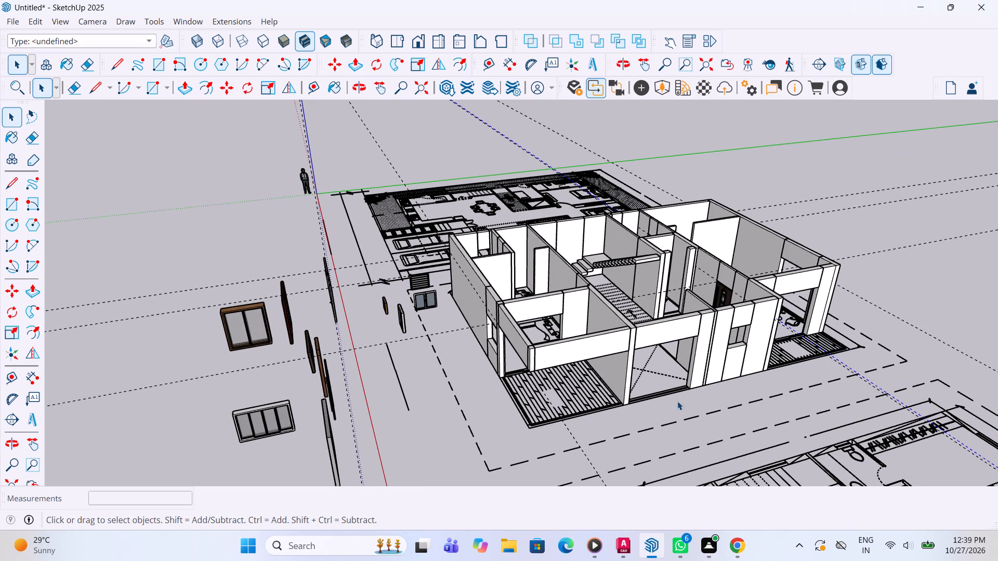
Examine the wood-floored balcony at the house's corner and its surrounding openings from several angles.
scroll(634, 395, up, 2)
middle_drag(635, 396, 682, 425)
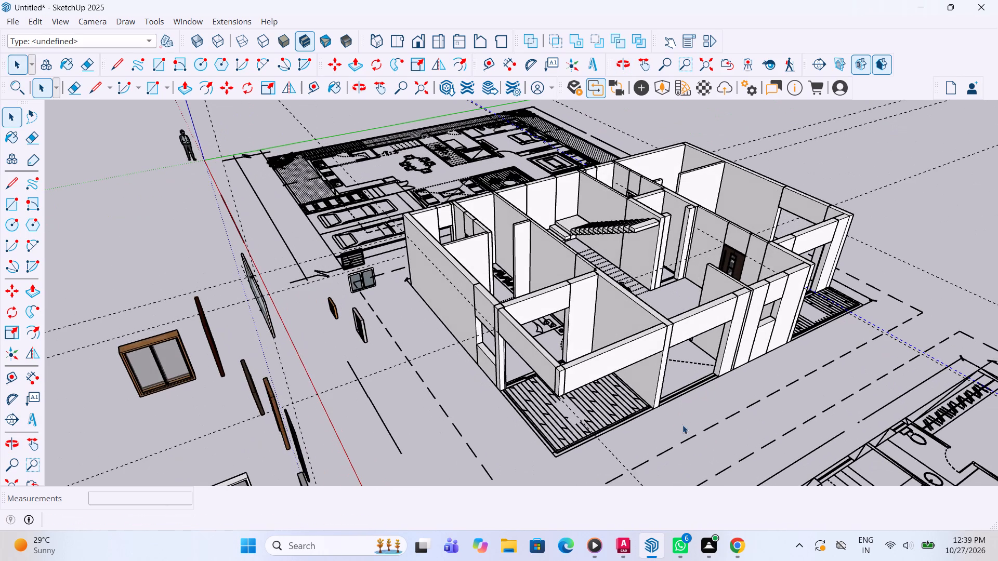
scroll(592, 422, up, 5)
middle_drag(596, 417, 558, 369)
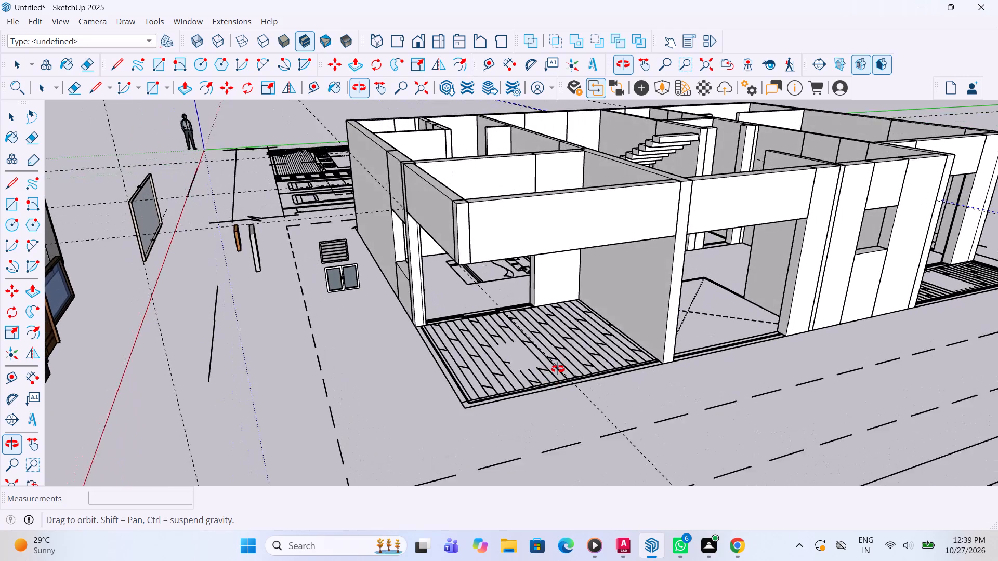
middle_drag(558, 369, 534, 435)
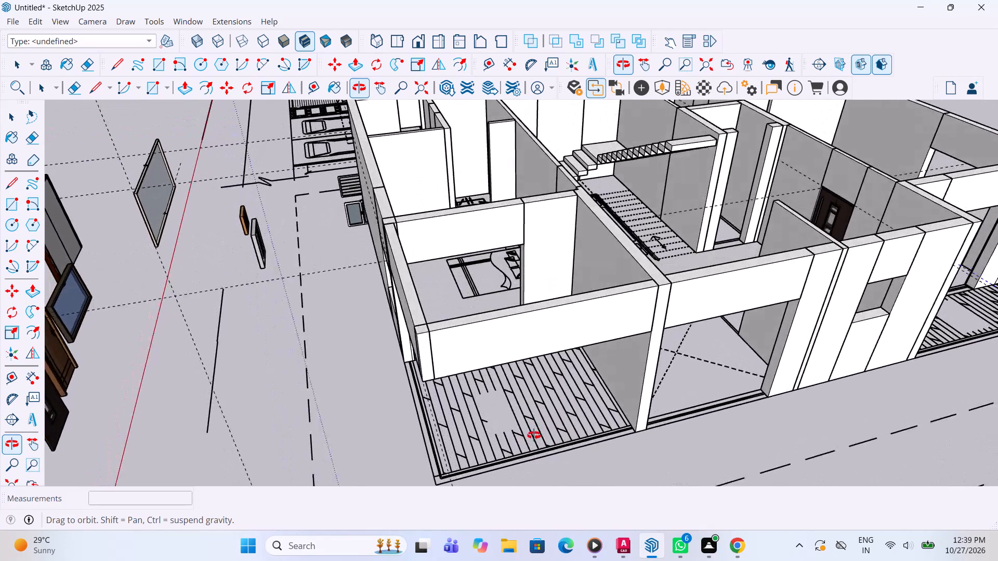
middle_drag(534, 435, 501, 490)
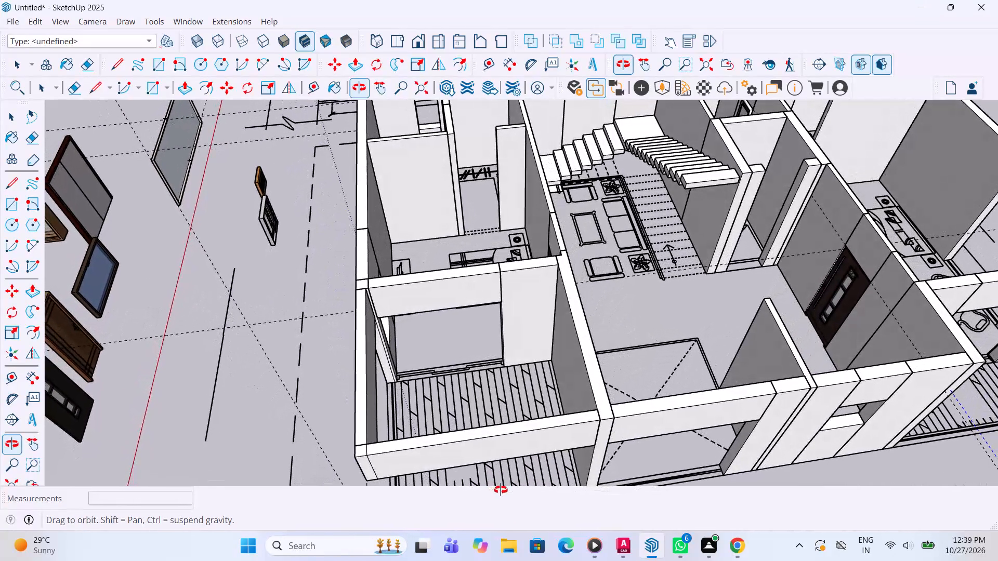
middle_drag(501, 490, 482, 471)
scroll(545, 366, down, 4)
scroll(485, 458, up, 3)
middle_drag(497, 446, 500, 443)
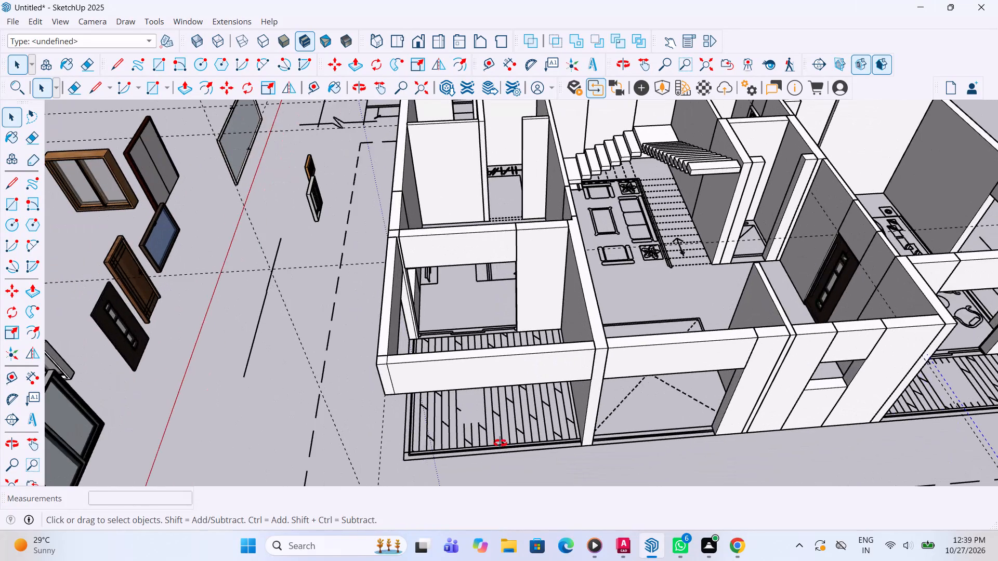
middle_drag(500, 443, 540, 403)
scroll(621, 340, down, 3)
scroll(504, 434, up, 3)
middle_drag(516, 431, 619, 417)
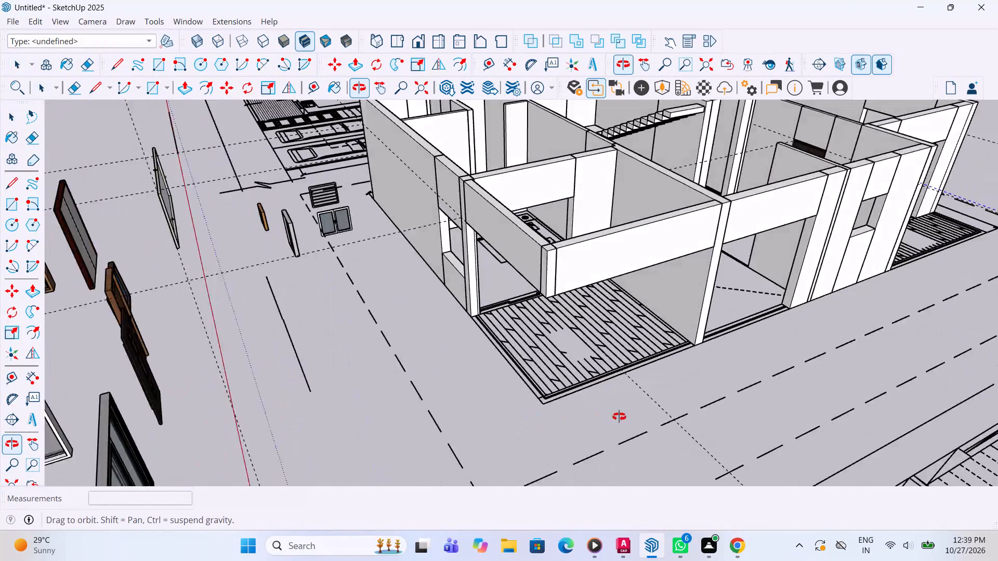
middle_drag(619, 417, 472, 442)
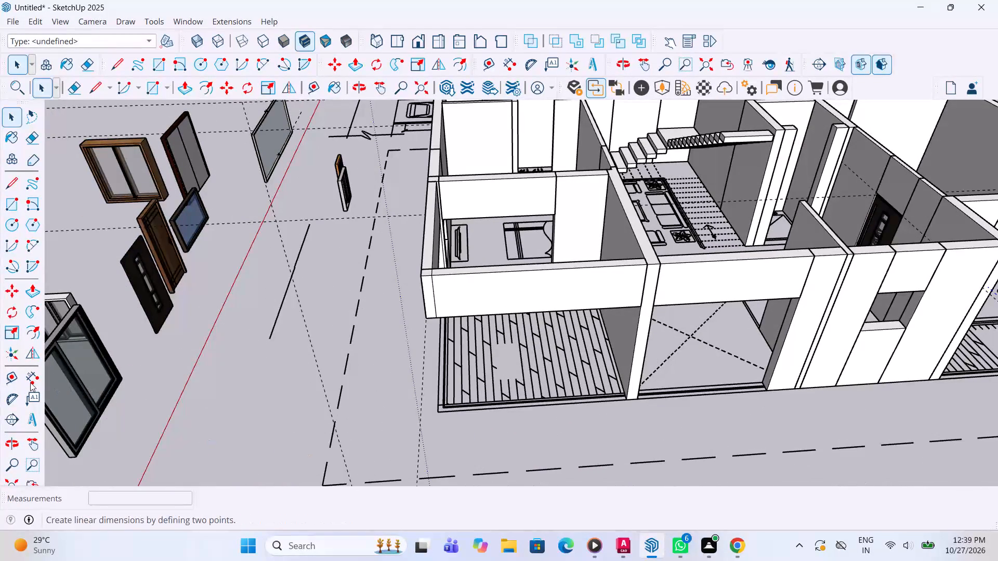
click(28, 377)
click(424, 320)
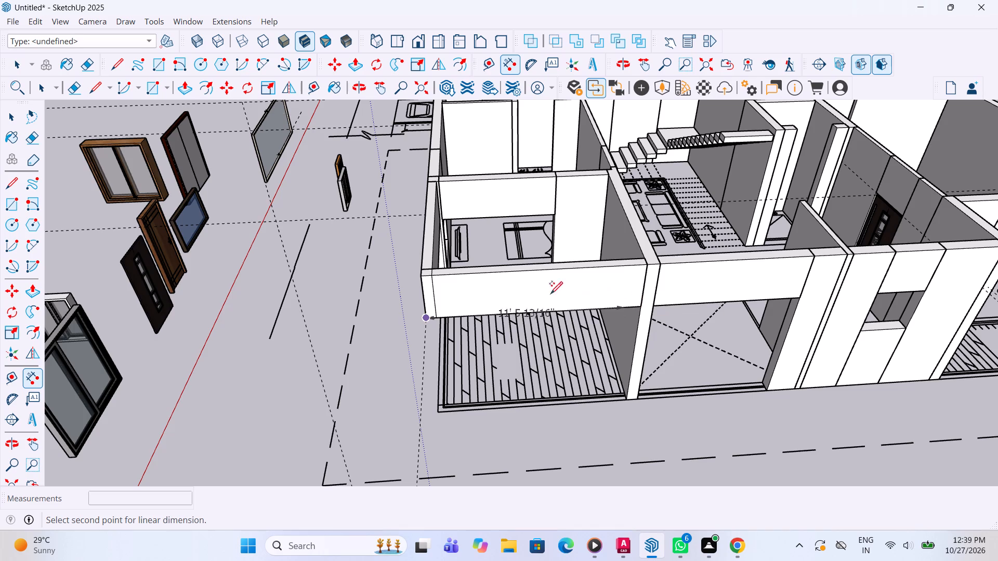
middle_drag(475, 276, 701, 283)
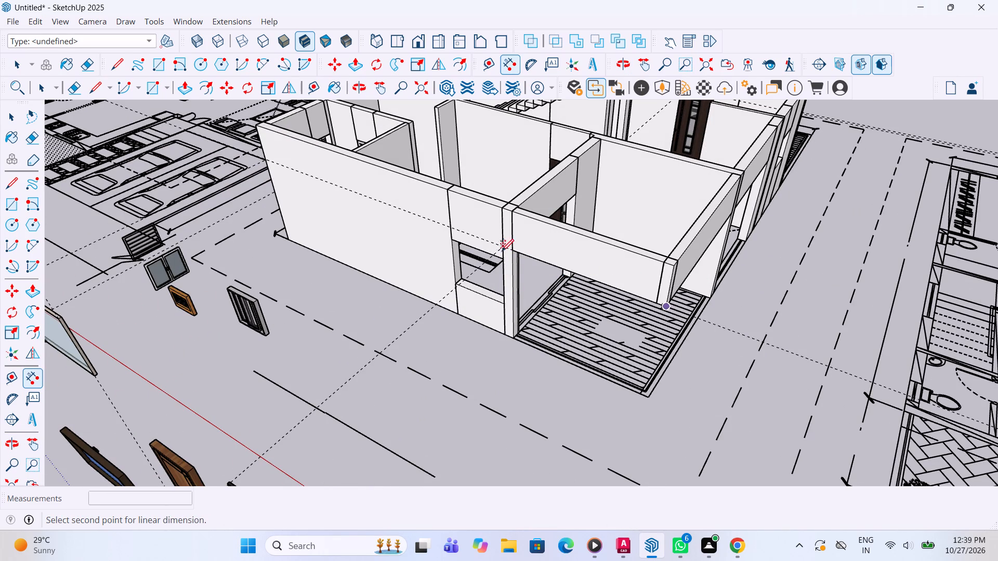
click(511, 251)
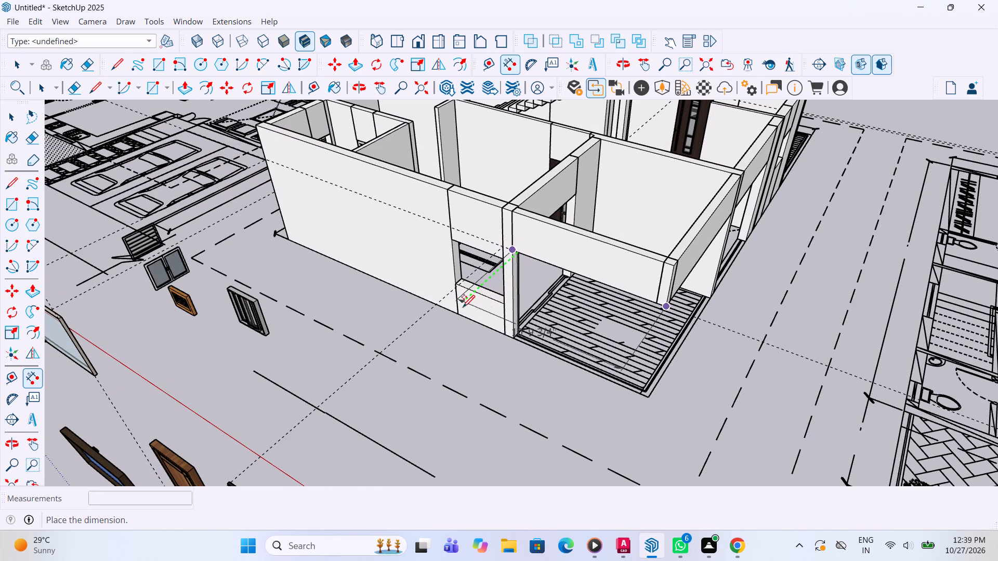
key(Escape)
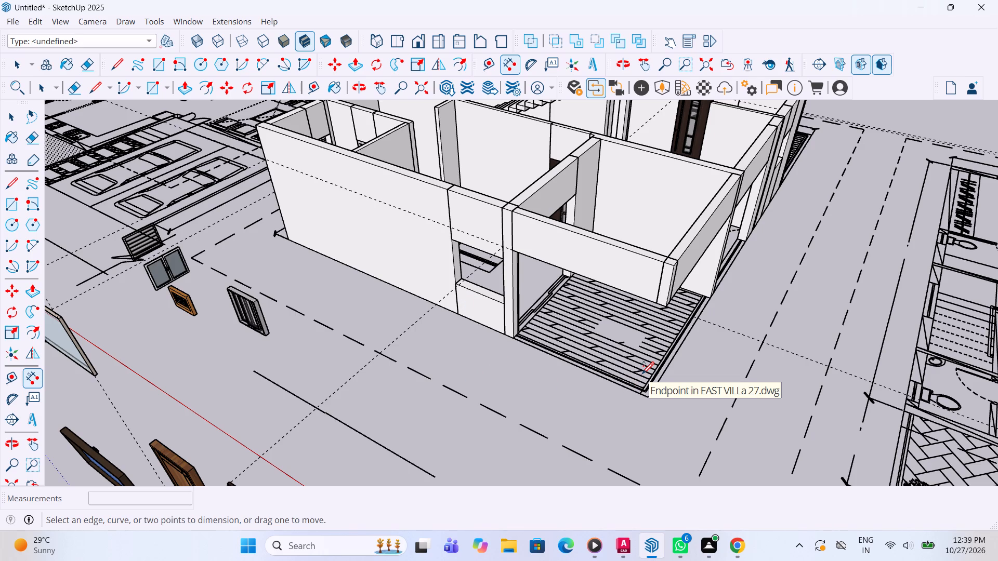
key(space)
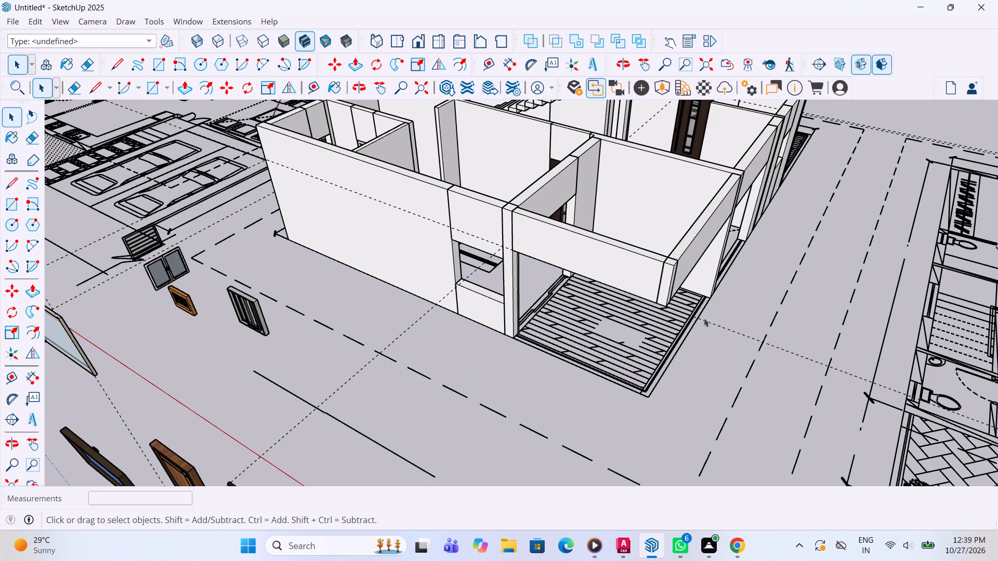
Draw a rectangle about 10' 3" by 8" along the balcony floor's outer side edge, starting at the wall's bottom corner.
scroll(791, 262, up, 1)
middle_drag(791, 262, 652, 308)
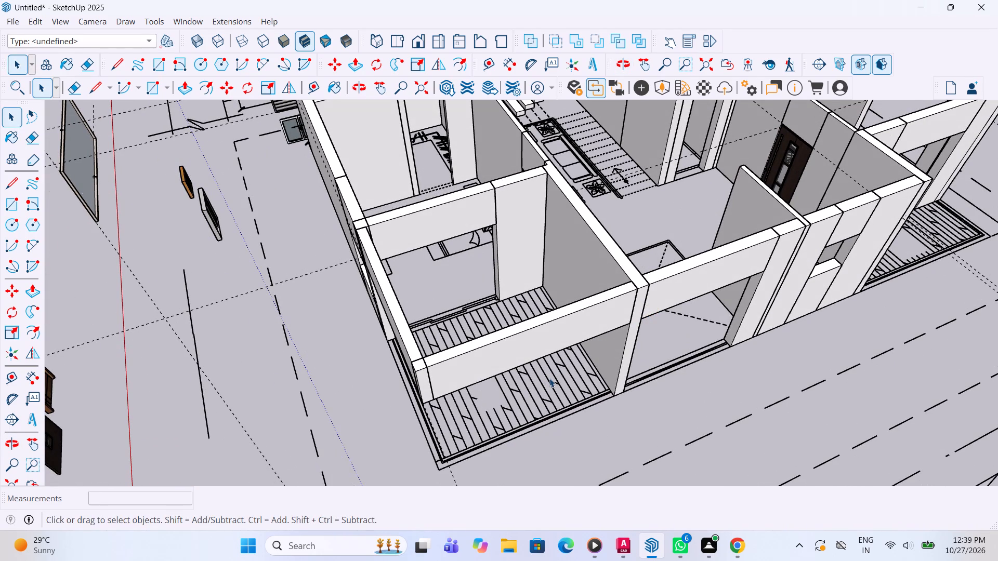
middle_drag(501, 371, 720, 378)
middle_click(744, 379)
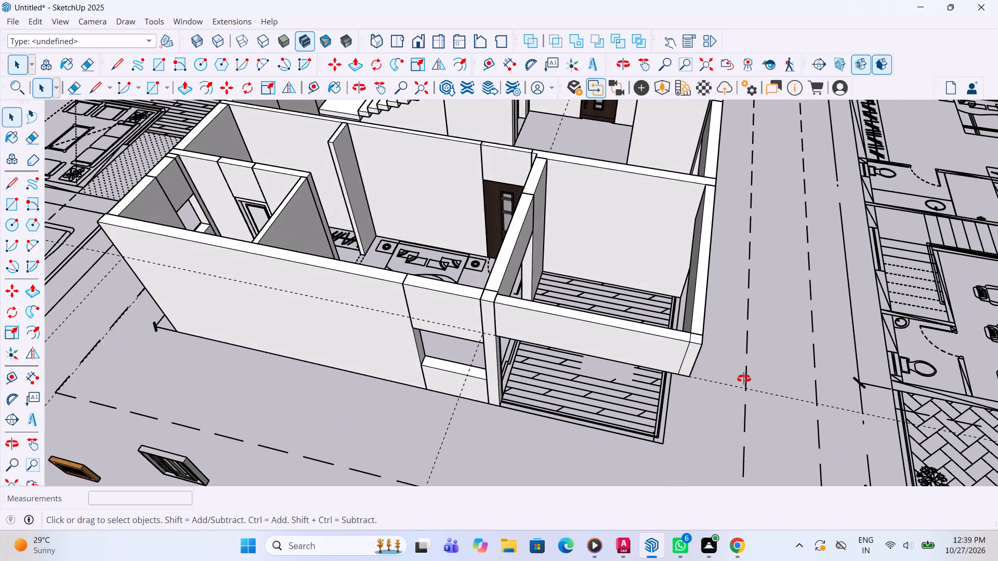
middle_drag(654, 400, 667, 353)
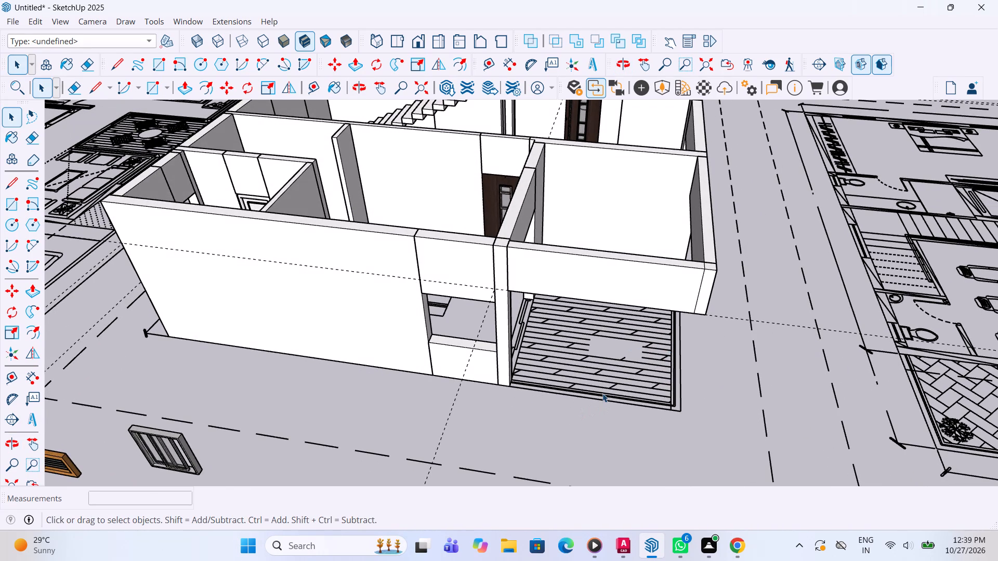
scroll(557, 429, up, 2)
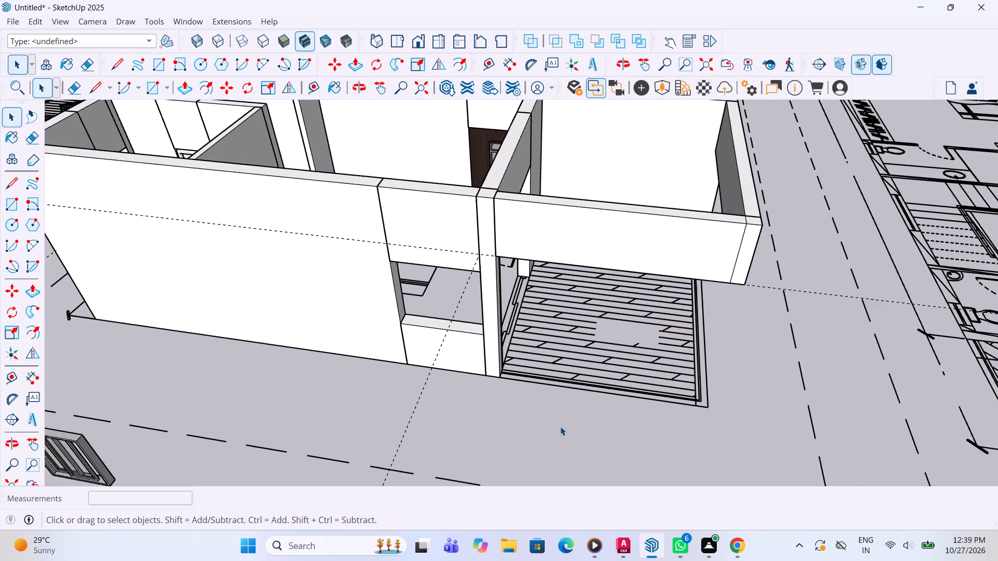
scroll(554, 392, up, 5)
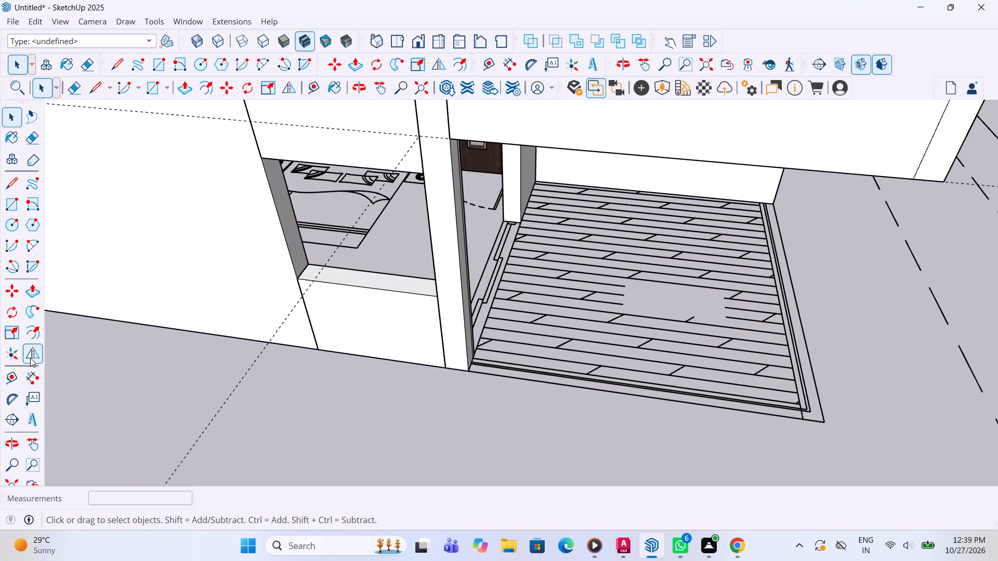
click(10, 198)
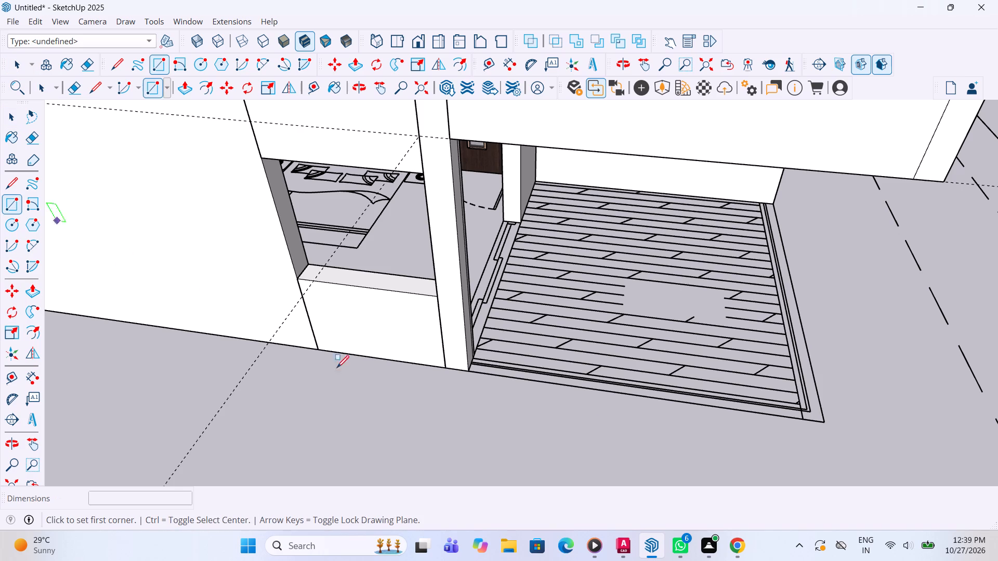
click(468, 365)
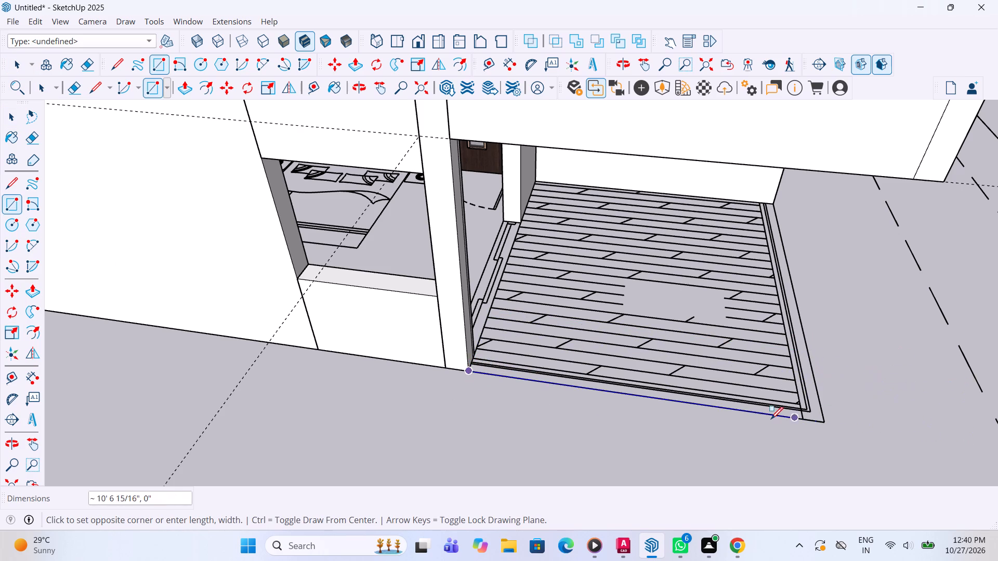
scroll(771, 420, up, 7)
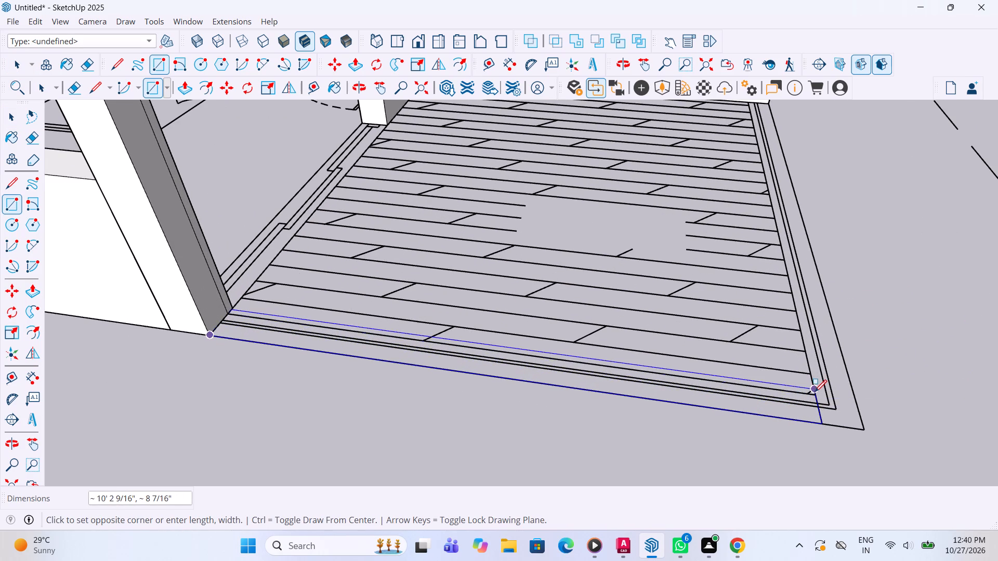
click(815, 393)
scroll(807, 397, down, 2)
key(space)
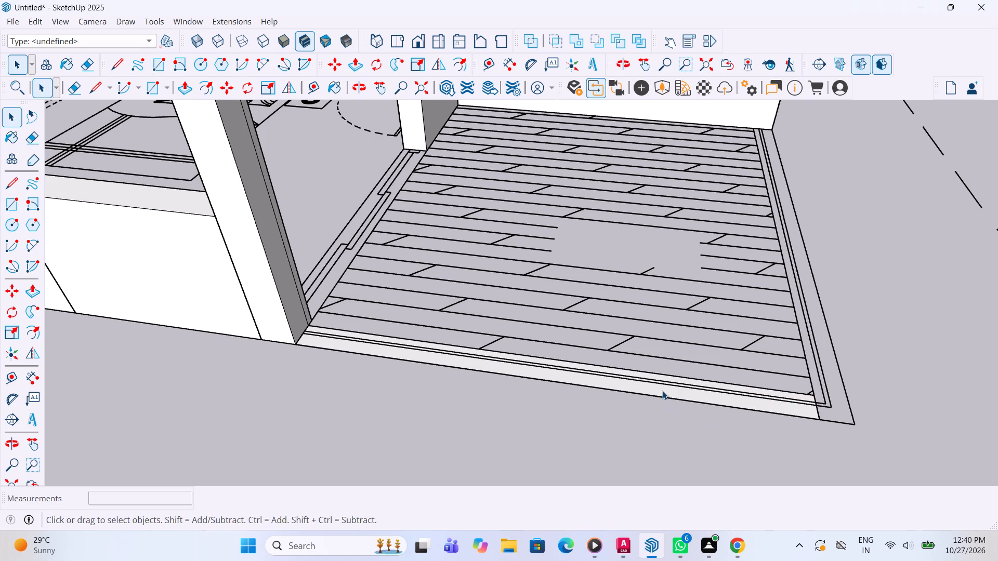
Group the rectangular strip and extrude it 1' upward into a low wall along the balcony edge.
click(662, 391)
right_click(664, 388)
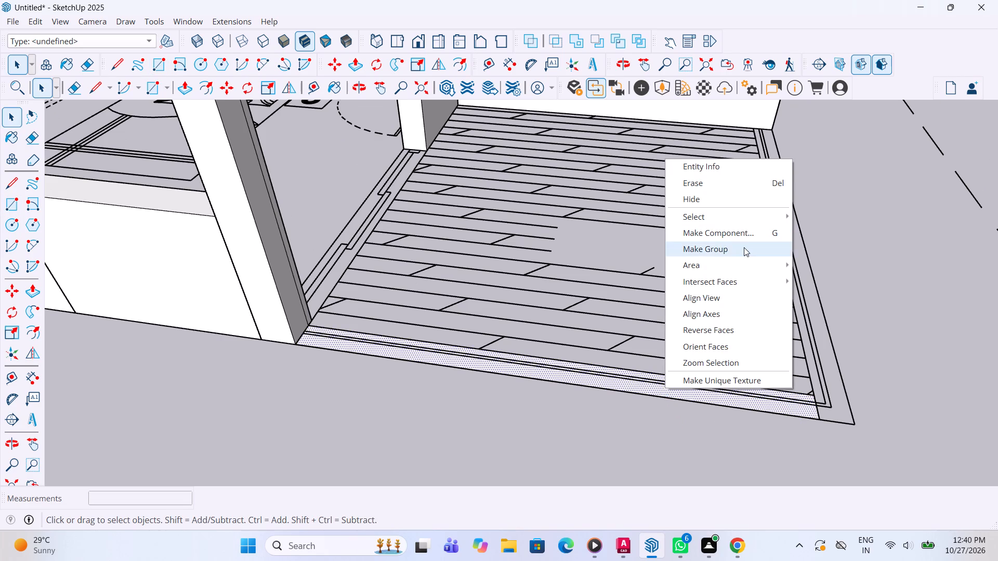
click(744, 247)
double_click(662, 380)
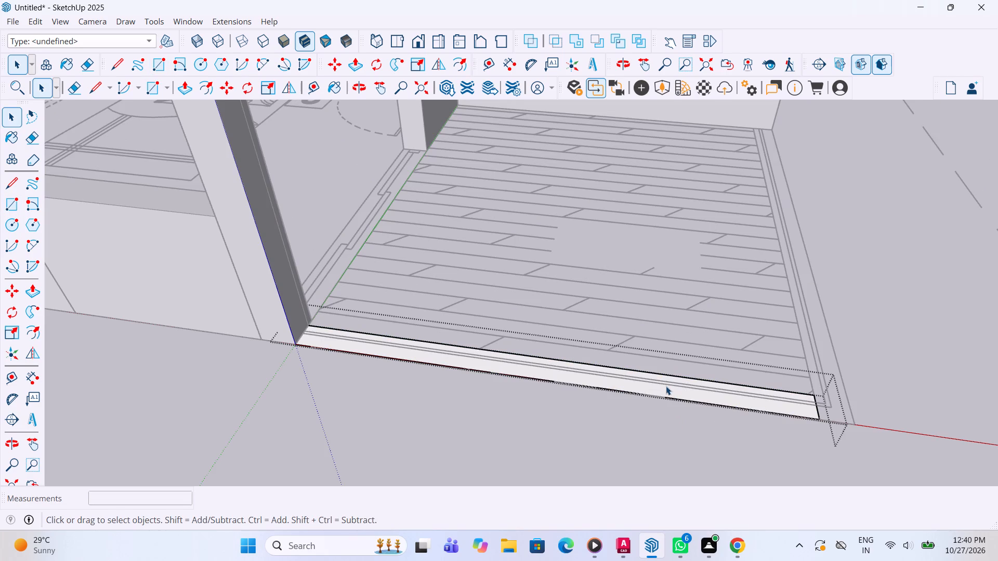
key(p)
click(663, 385)
text(1')
key(Return)
key(space)
click(903, 262)
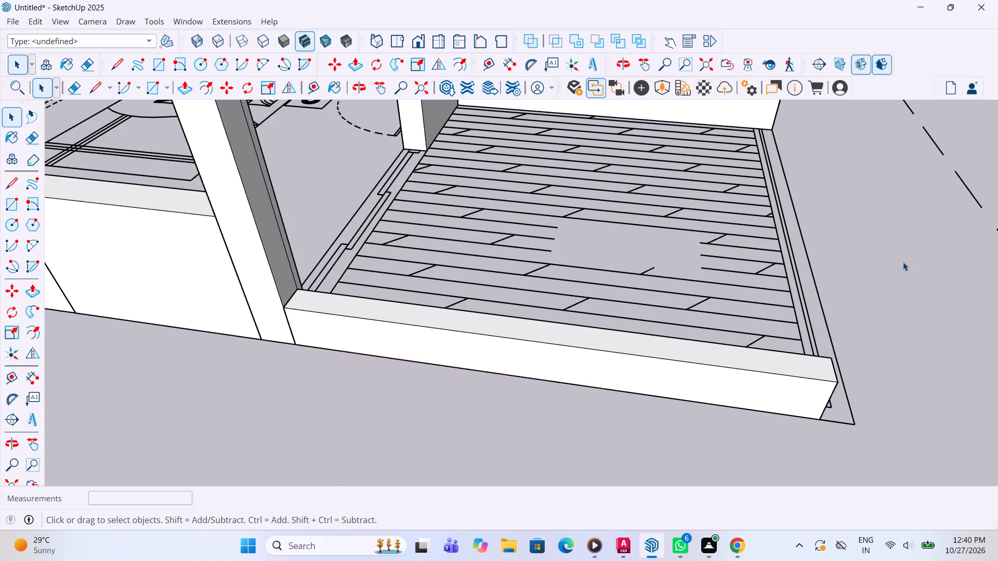
Examine the balcony side of the house and the imported windows and glass panels for a piece to fit there.
scroll(767, 309, down, 6)
scroll(366, 313, down, 4)
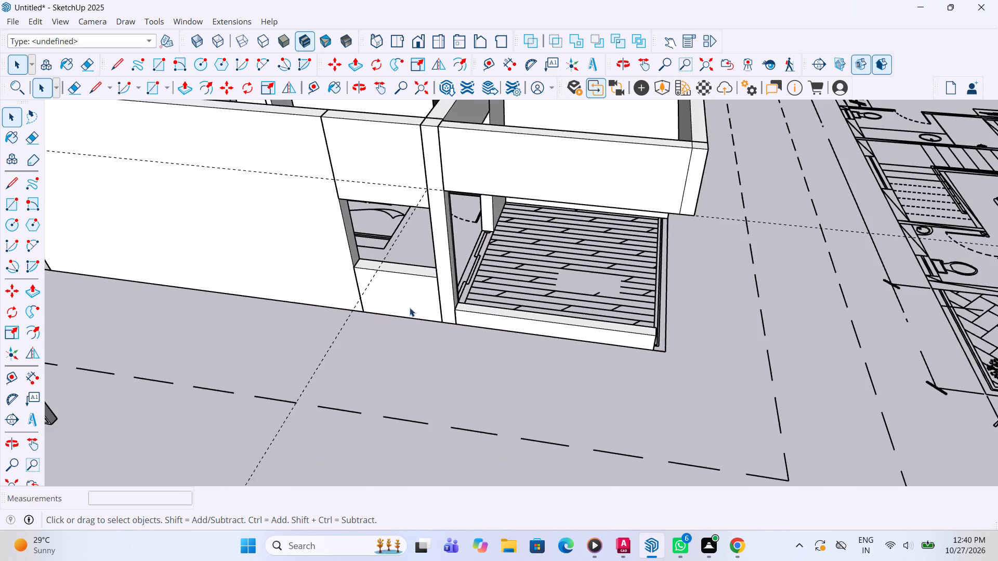
scroll(577, 275, up, 1)
scroll(428, 287, down, 10)
scroll(379, 317, down, 4)
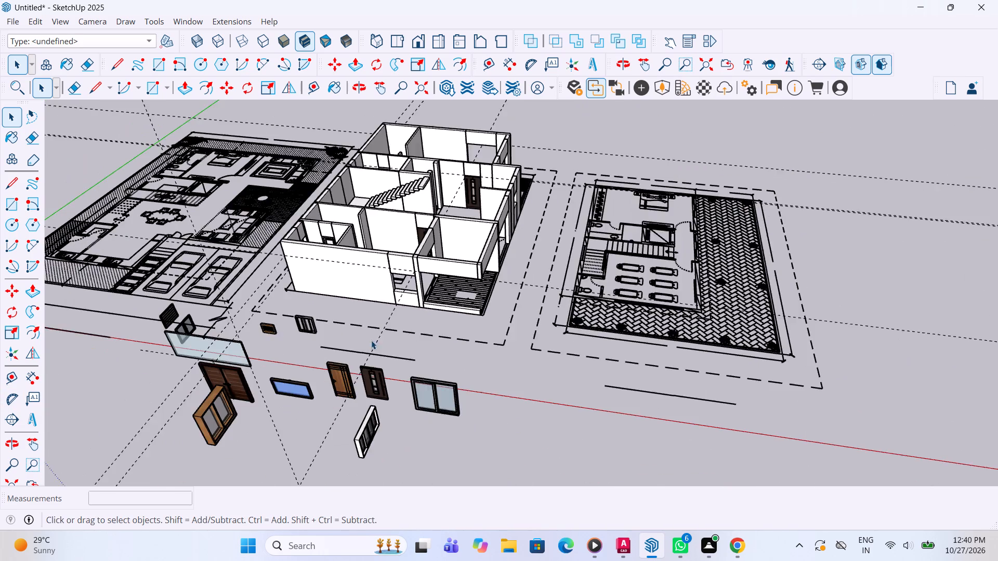
scroll(294, 394, up, 3)
middle_drag(295, 391, 319, 349)
scroll(320, 348, up, 1)
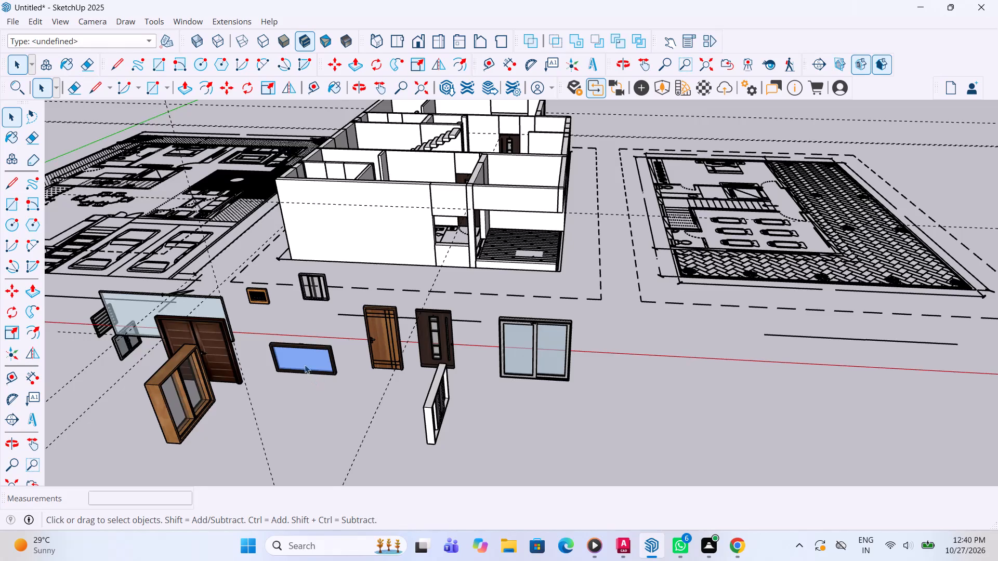
scroll(303, 363, up, 12)
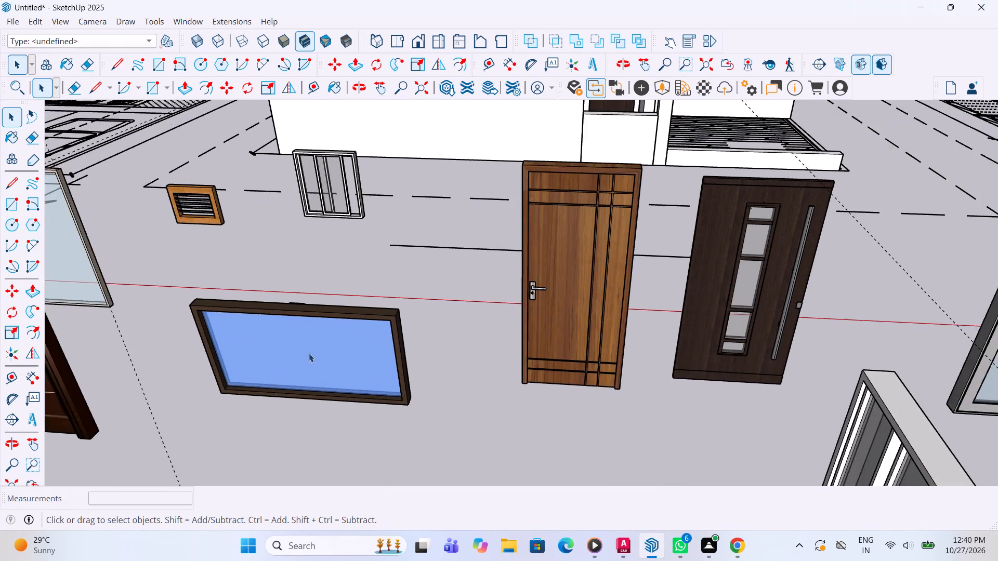
scroll(310, 352, up, 3)
middle_drag(308, 304, 323, 235)
click(299, 271)
click(336, 436)
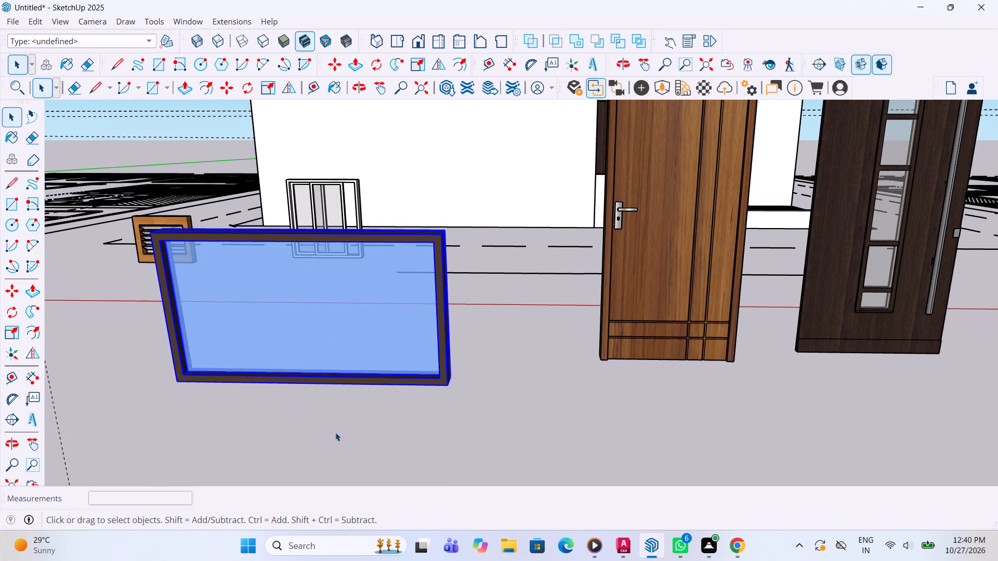
scroll(589, 337, down, 11)
scroll(542, 334, down, 5)
scroll(360, 338, up, 5)
Move the large clear glass panel about 40' 3" onto the balcony's low wall, placing its bottom corner against the house wall.
click(354, 285)
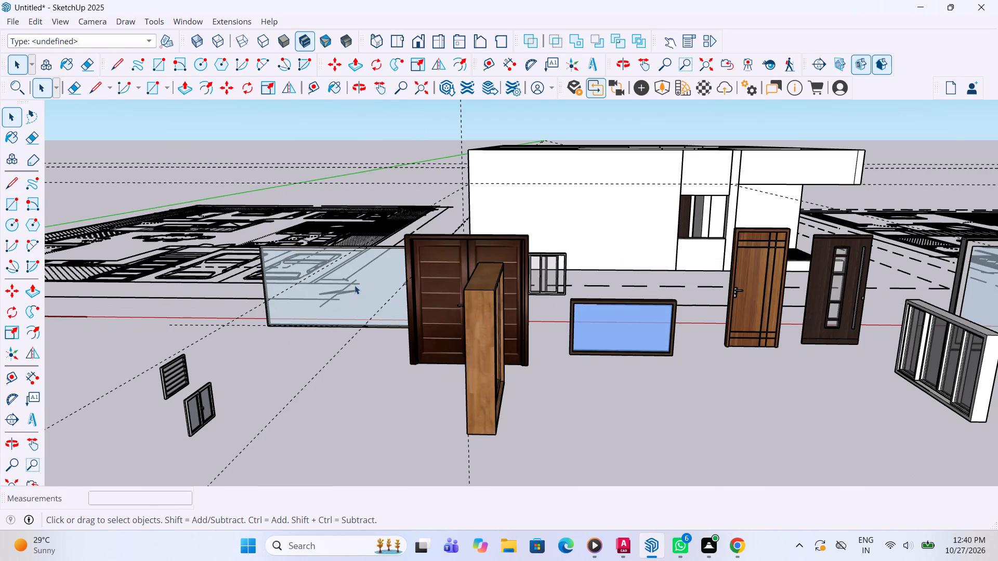
key(m)
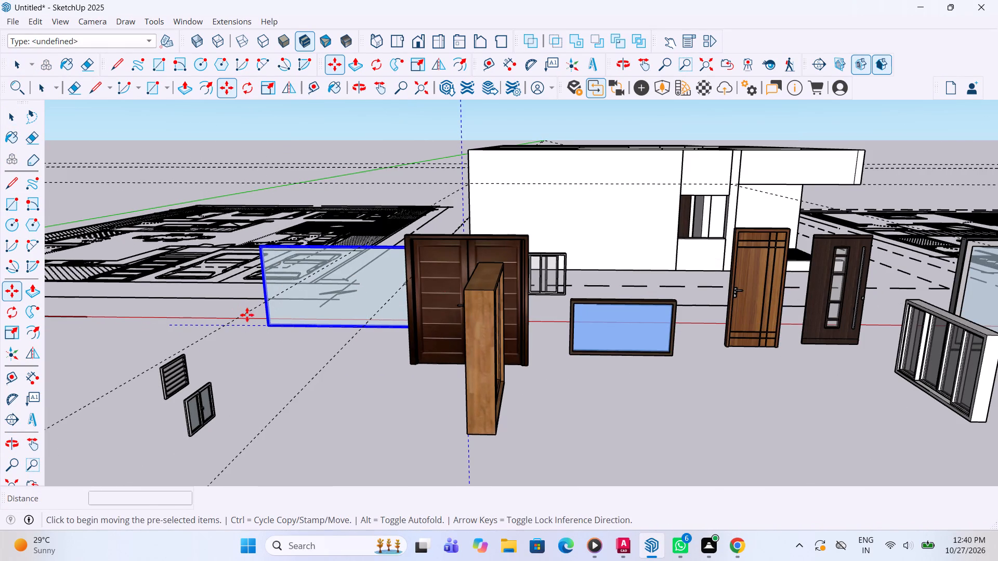
click(266, 323)
scroll(797, 182, up, 3)
middle_drag(797, 182, 741, 221)
scroll(741, 221, up, 1)
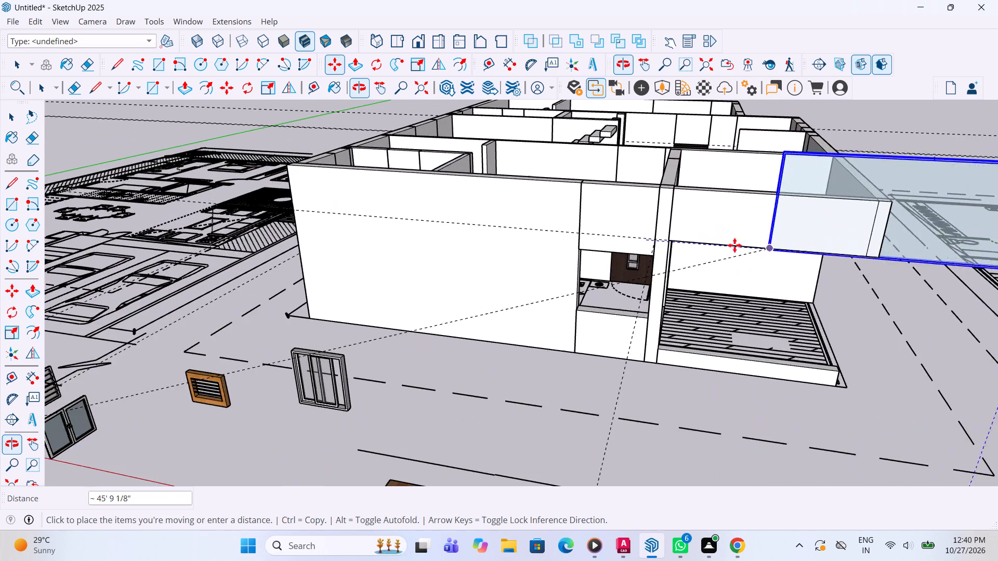
scroll(694, 298, up, 3)
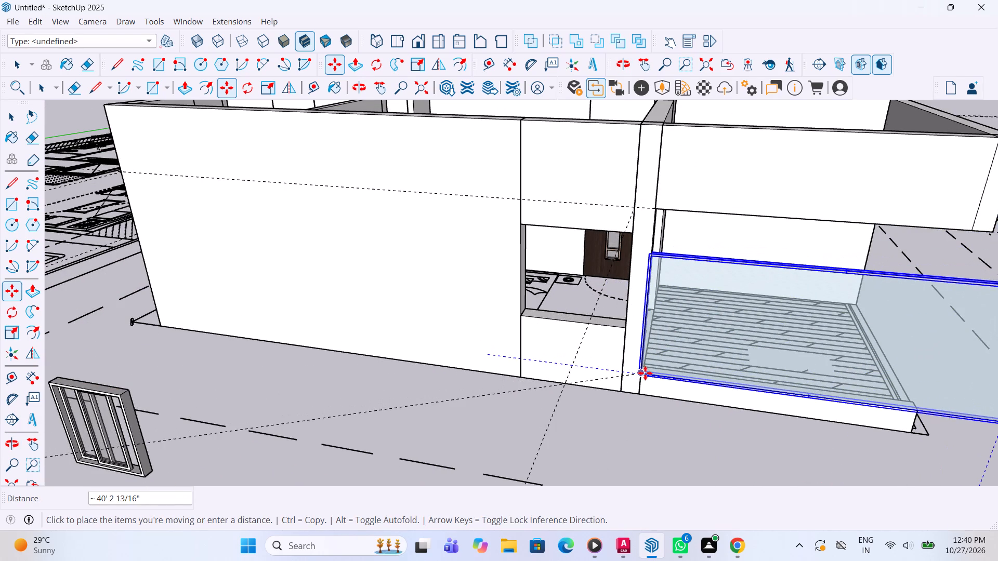
click(645, 373)
Scale the glass panel's width by about 0.79 so it ends flush with the low balcony wall's outer end.
scroll(514, 256, down, 5)
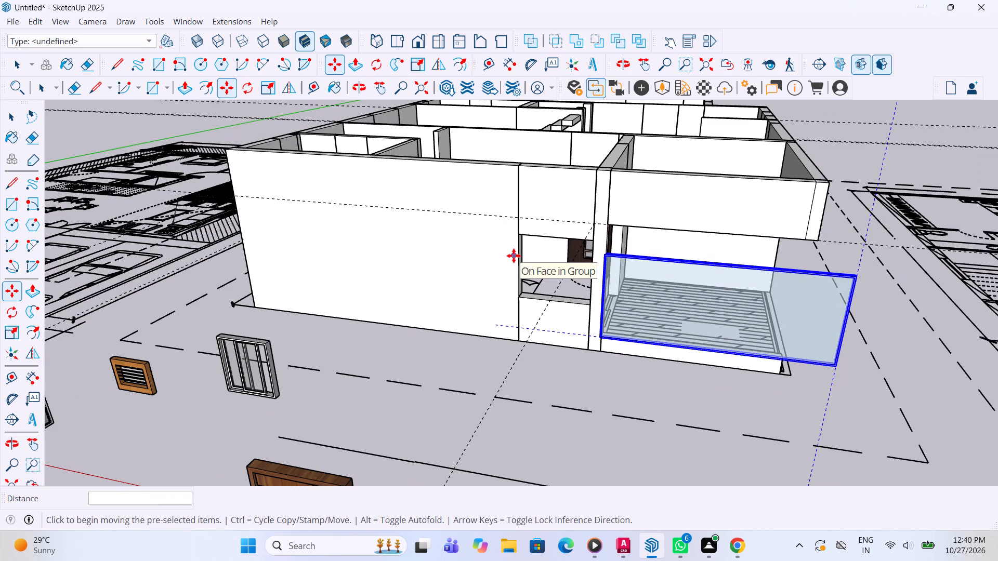
key(s)
scroll(509, 207, down, 5)
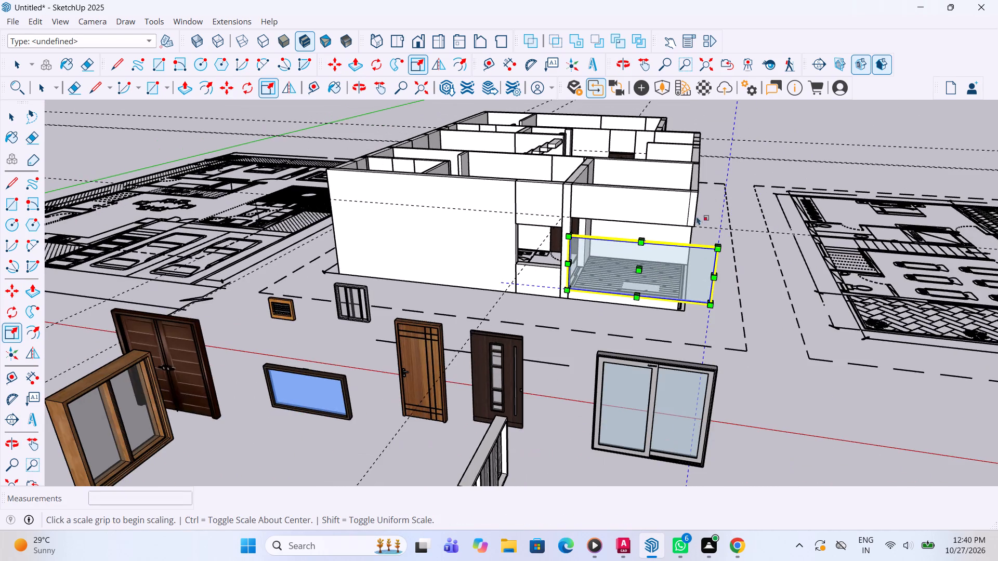
scroll(705, 241, up, 3)
scroll(714, 285, up, 10)
middle_drag(742, 289, 694, 264)
scroll(694, 264, up, 1)
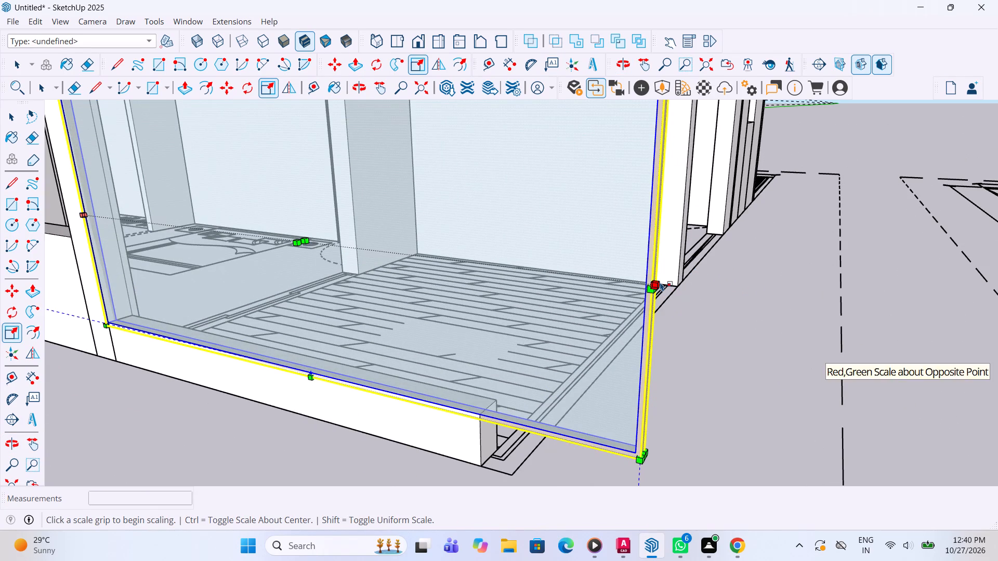
drag(658, 285, 508, 270)
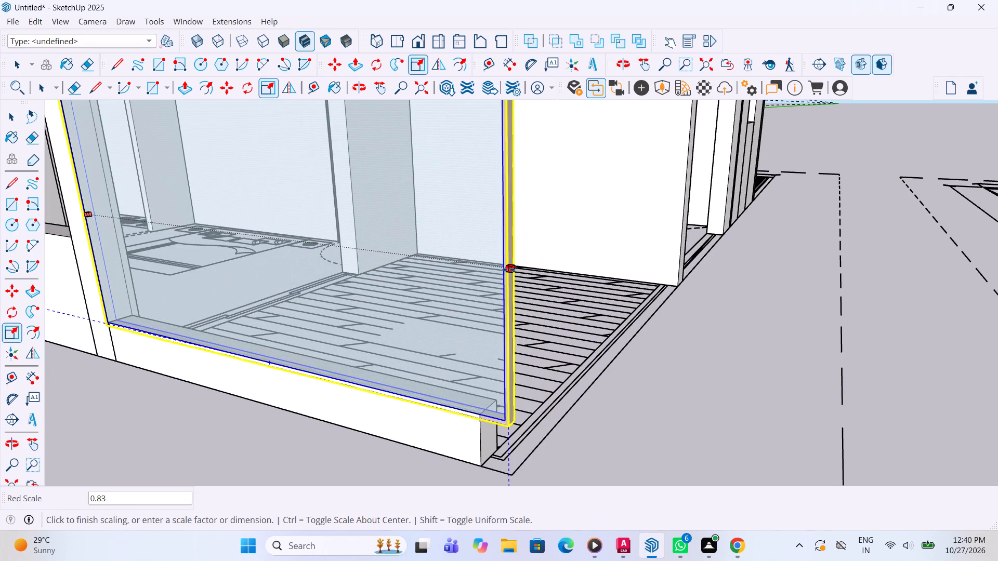
drag(508, 270, 478, 273)
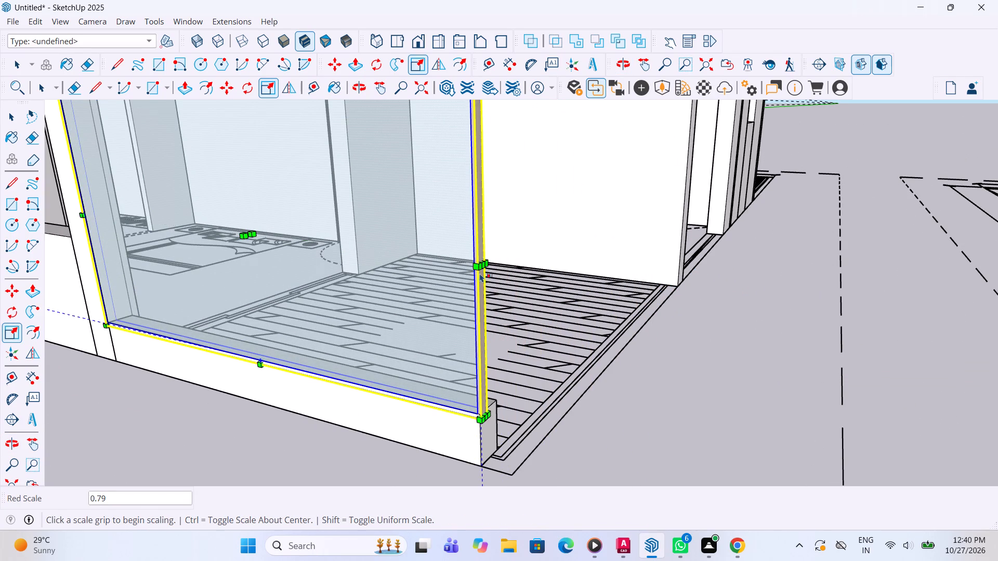
Scale the glass panel's height by about 1.33 up to the underside of the wall above, keeping its base fixed.
scroll(642, 375, down, 9)
middle_drag(320, 216, 469, 308)
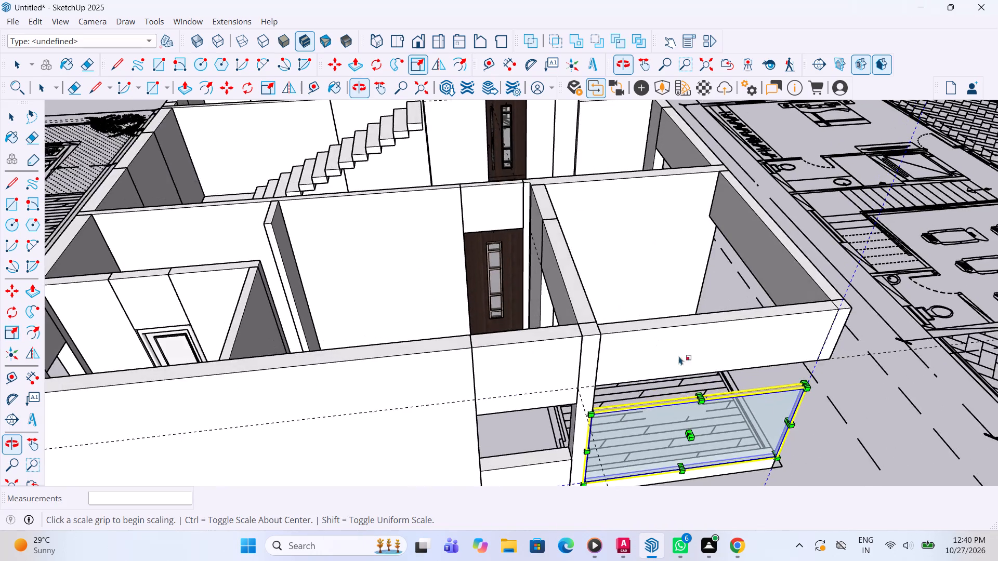
scroll(690, 356, up, 3)
scroll(706, 403, up, 4)
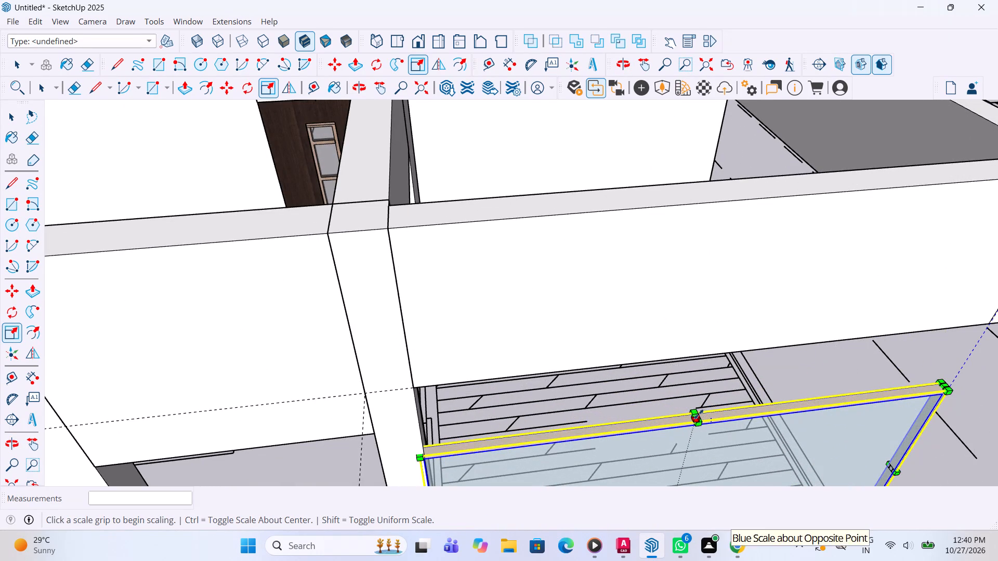
drag(699, 414, 693, 353)
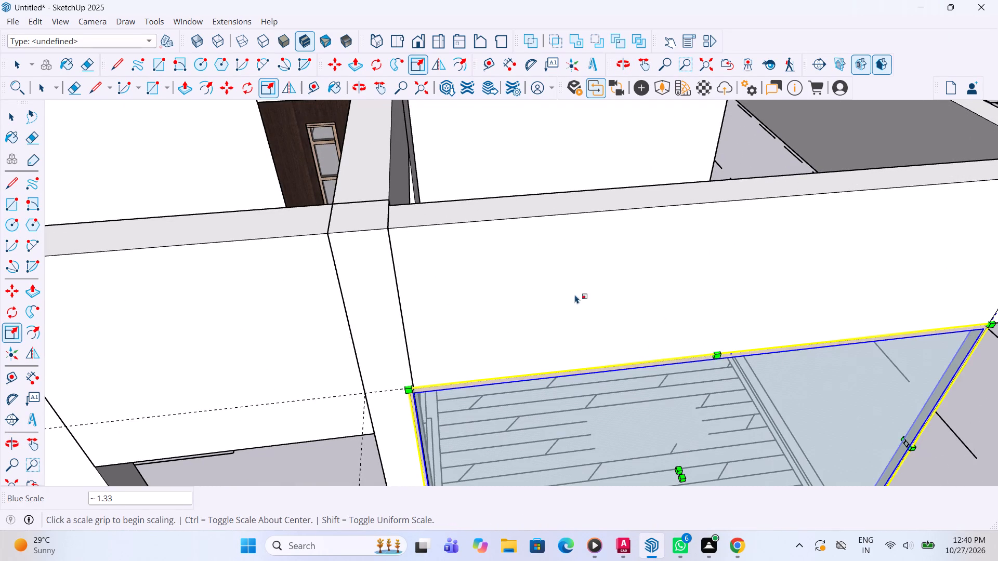
scroll(545, 291, down, 6)
scroll(390, 276, down, 5)
click(748, 392)
middle_drag(746, 380, 727, 366)
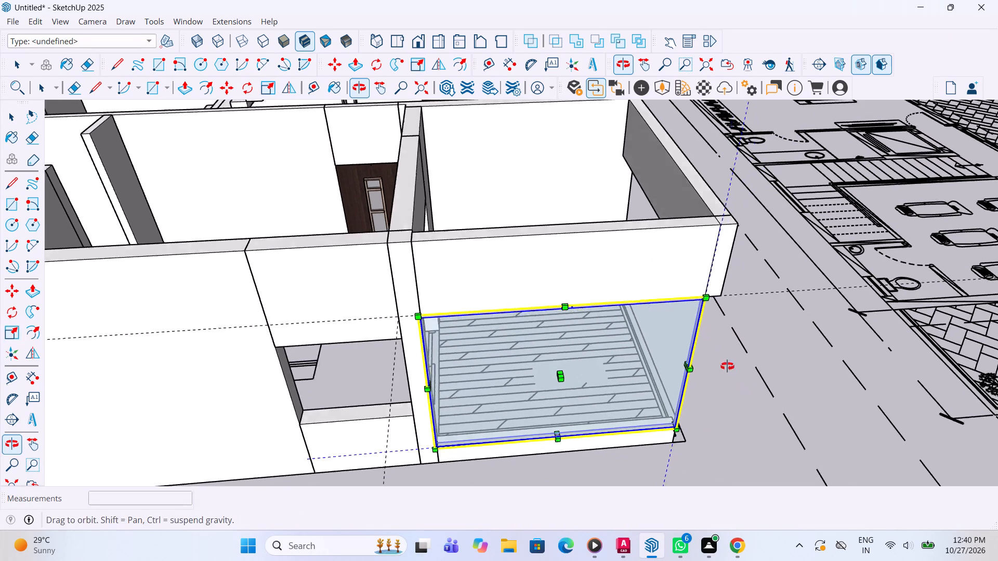
middle_drag(727, 366, 725, 365)
key(space)
click(745, 363)
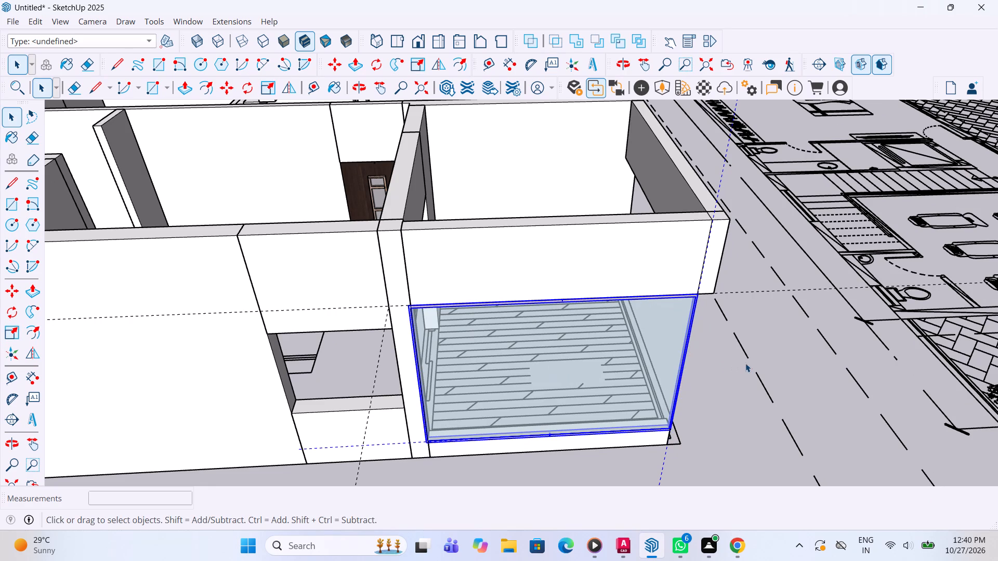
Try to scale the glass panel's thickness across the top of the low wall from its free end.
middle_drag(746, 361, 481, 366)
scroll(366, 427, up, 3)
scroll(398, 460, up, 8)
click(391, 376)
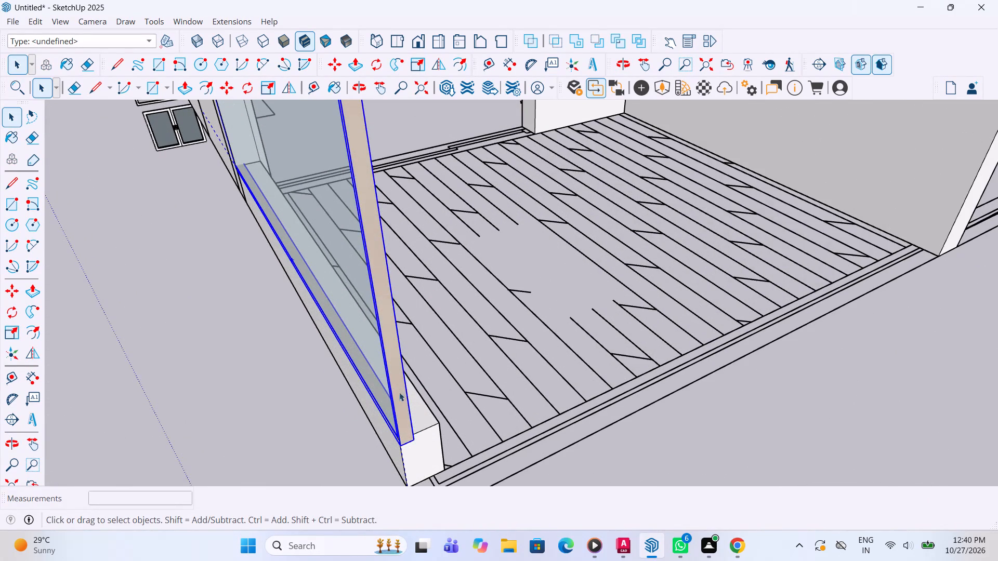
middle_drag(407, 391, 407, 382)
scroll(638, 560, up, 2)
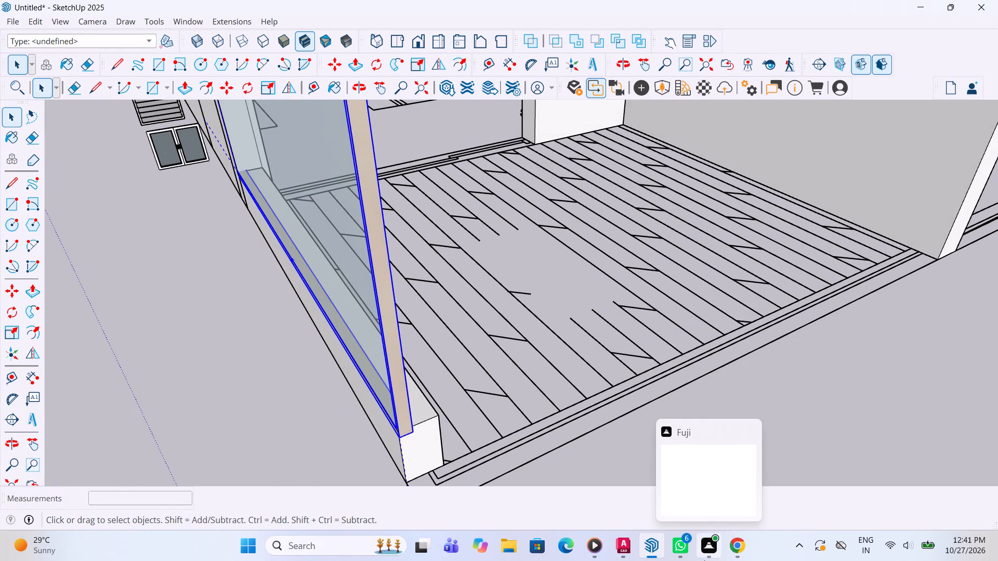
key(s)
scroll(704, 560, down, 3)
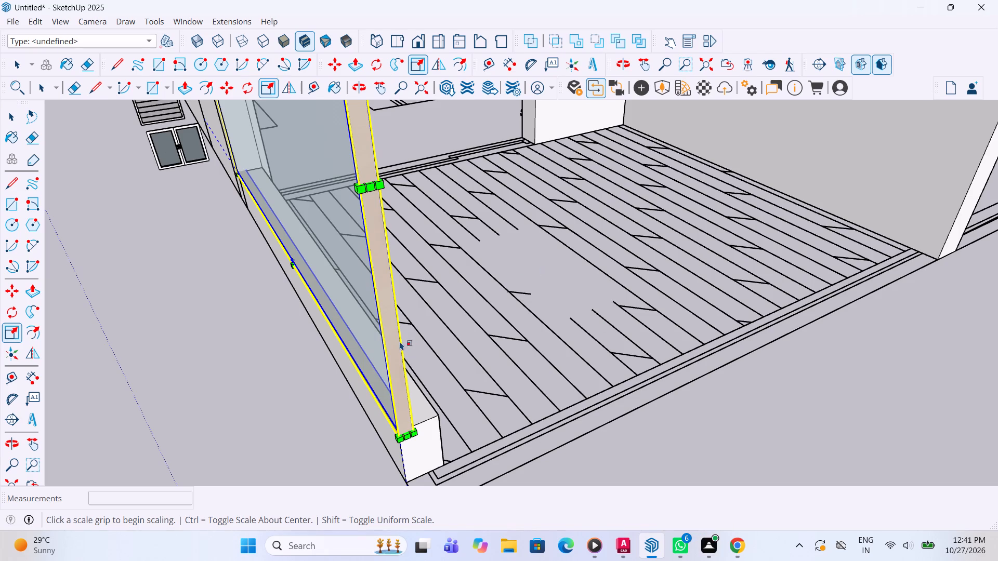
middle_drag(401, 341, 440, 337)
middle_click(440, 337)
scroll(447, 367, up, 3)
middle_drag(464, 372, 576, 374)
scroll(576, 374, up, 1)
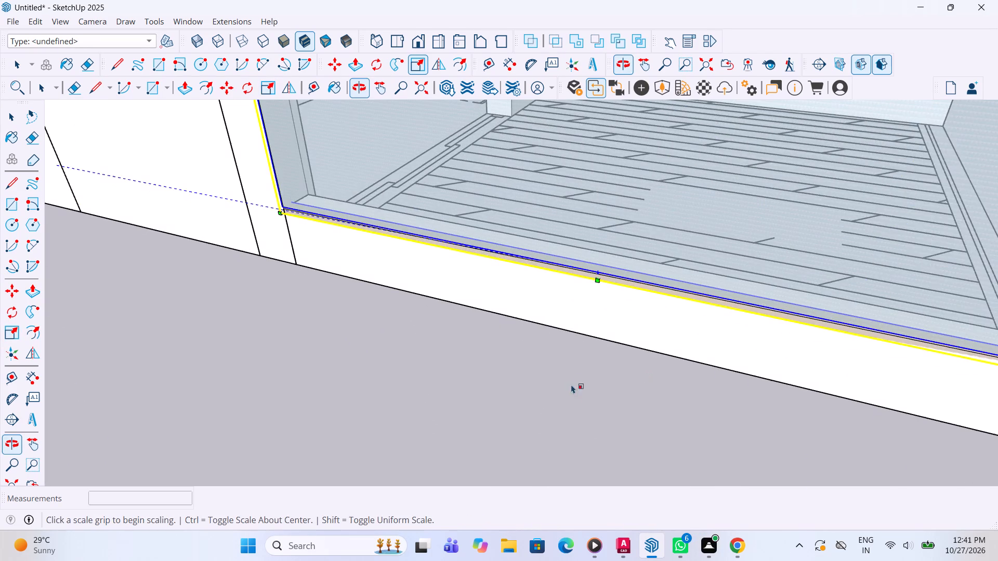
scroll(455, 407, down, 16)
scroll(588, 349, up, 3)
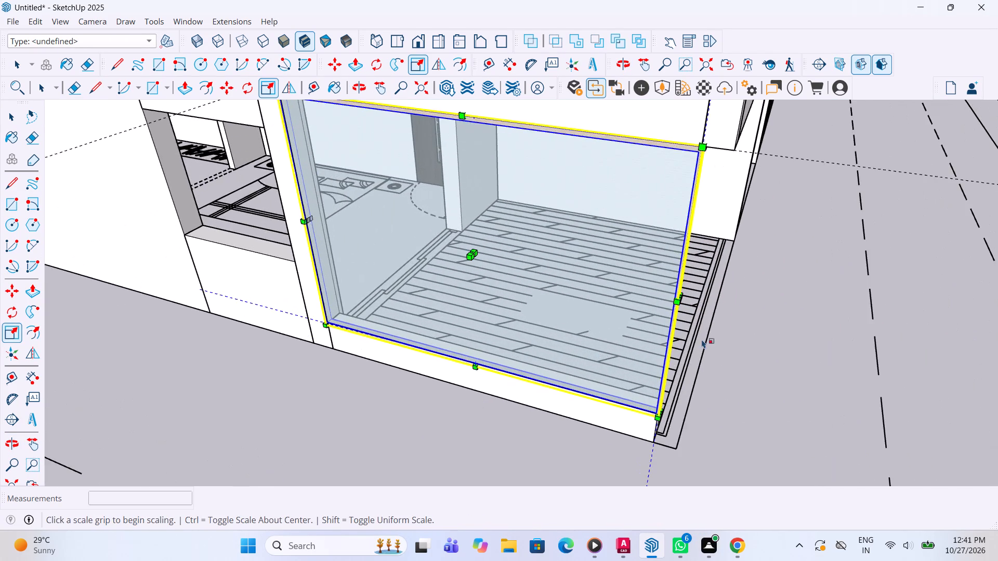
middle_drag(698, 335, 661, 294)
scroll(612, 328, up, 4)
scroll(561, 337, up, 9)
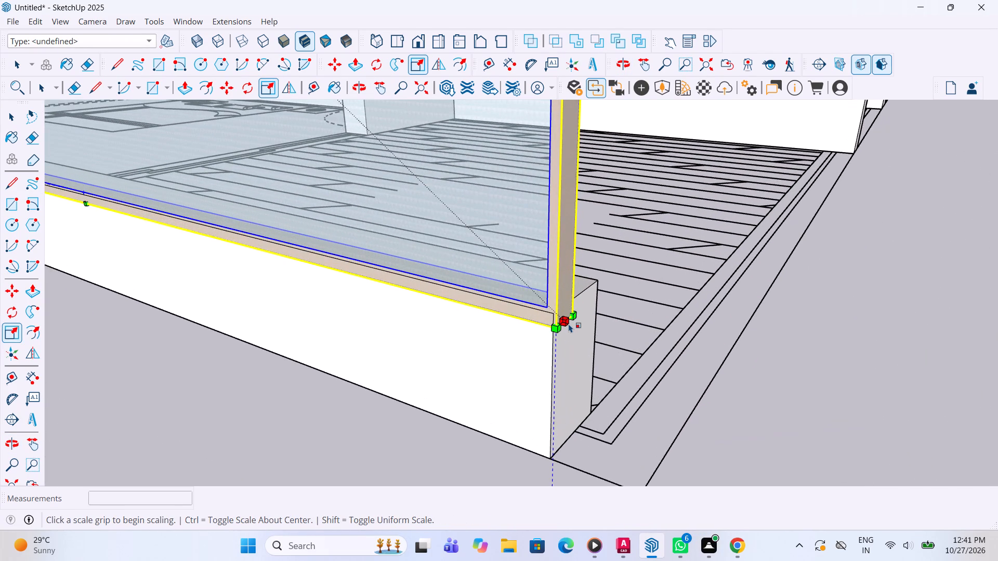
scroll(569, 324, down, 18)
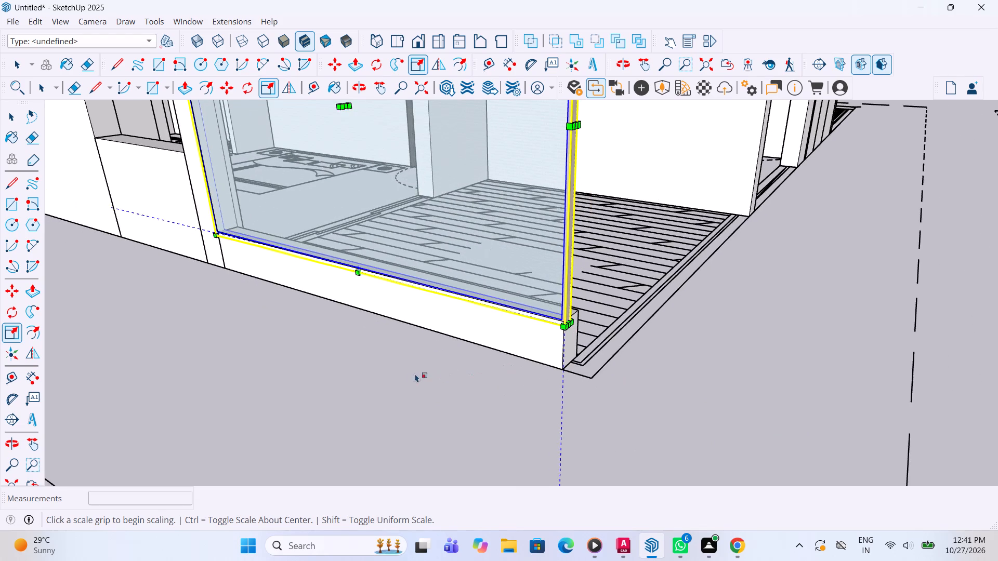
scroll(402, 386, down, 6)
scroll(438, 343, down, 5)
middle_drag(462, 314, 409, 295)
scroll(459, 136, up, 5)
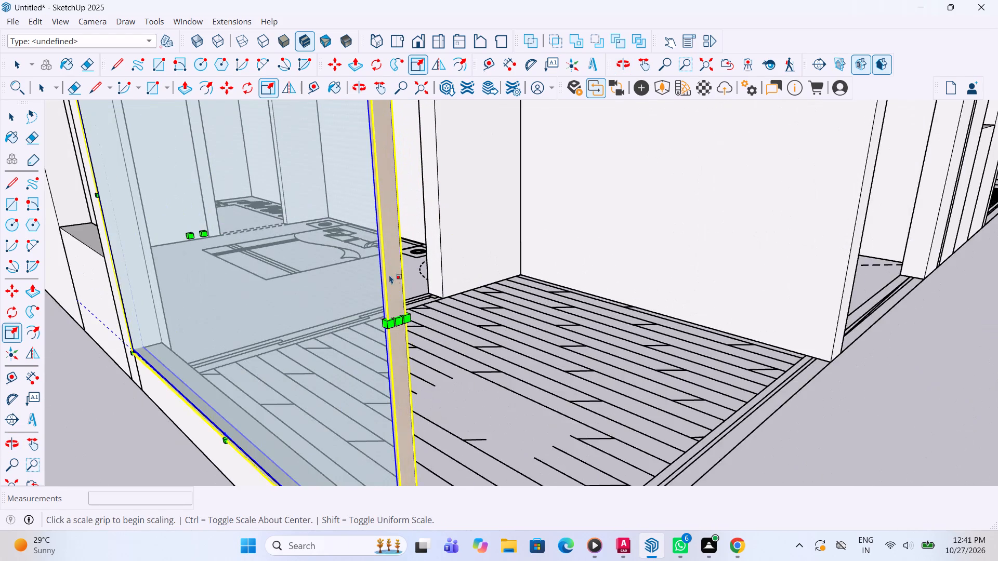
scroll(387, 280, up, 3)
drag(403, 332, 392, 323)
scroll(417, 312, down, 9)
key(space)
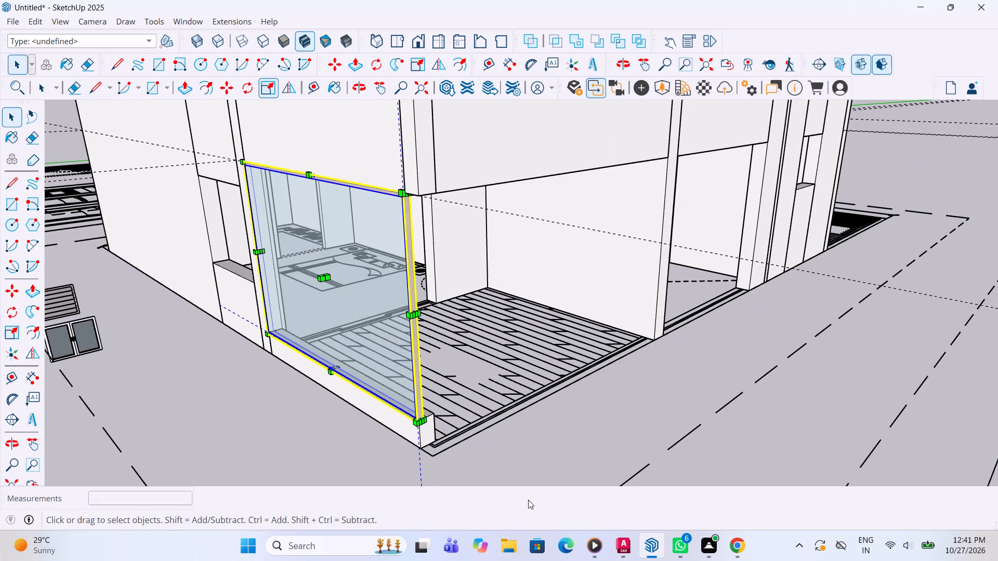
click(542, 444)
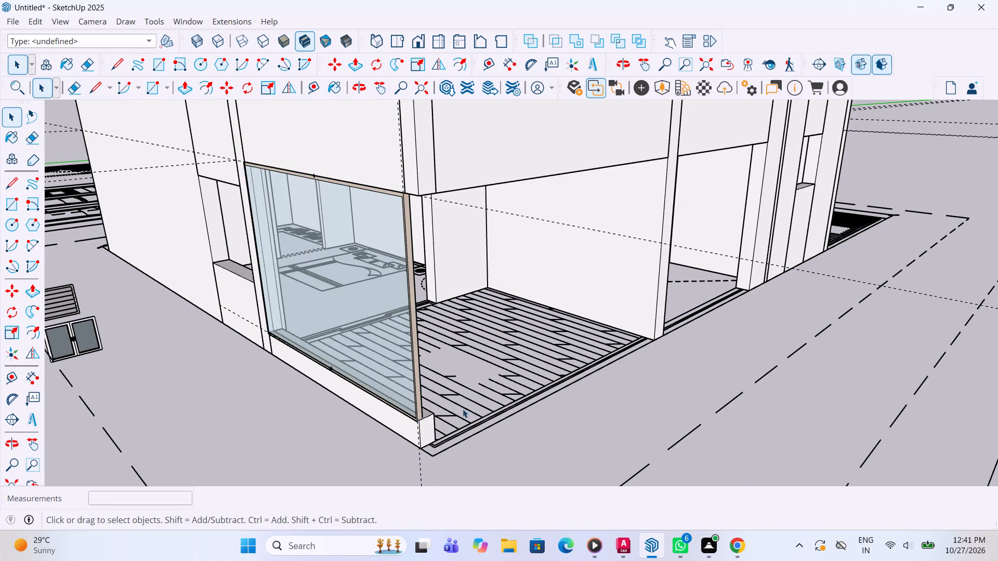
Slightly scale the glass panel vertically from its bottom edge along the top of the low wall.
middle_drag(463, 409, 712, 420)
drag(656, 348, 656, 359)
click(658, 346)
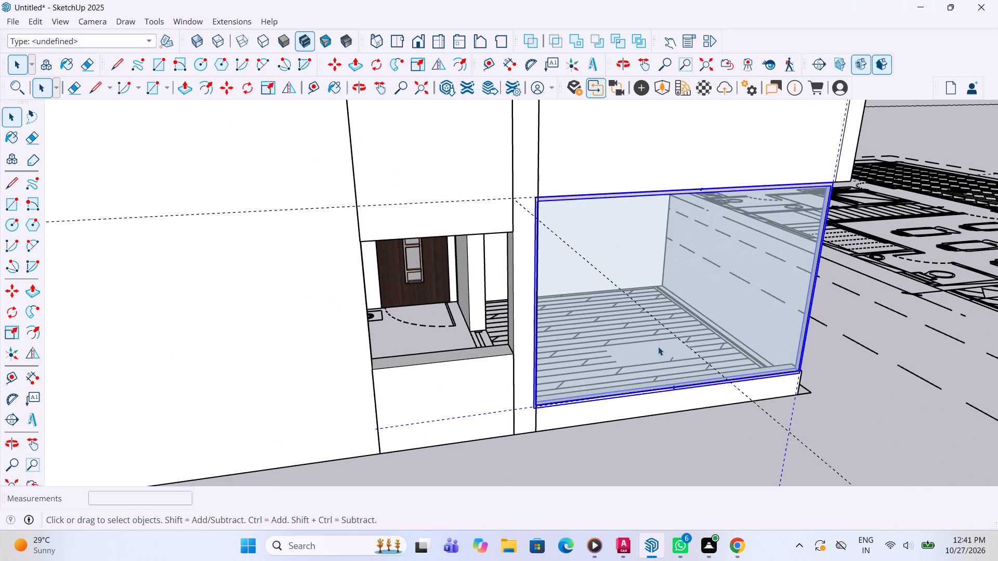
key(s)
scroll(663, 386, up, 4)
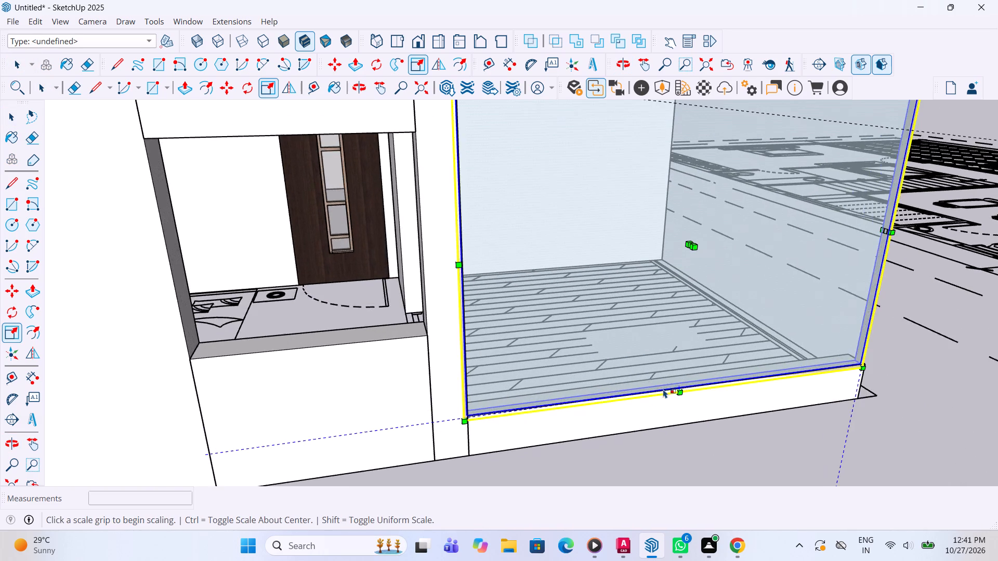
scroll(663, 389, up, 13)
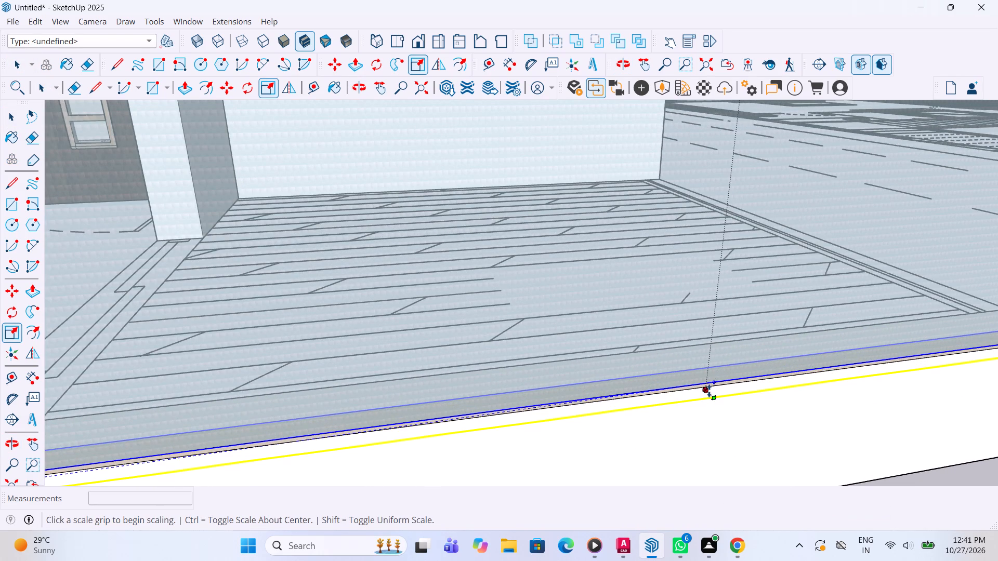
drag(706, 386, 707, 381)
scroll(640, 377, down, 11)
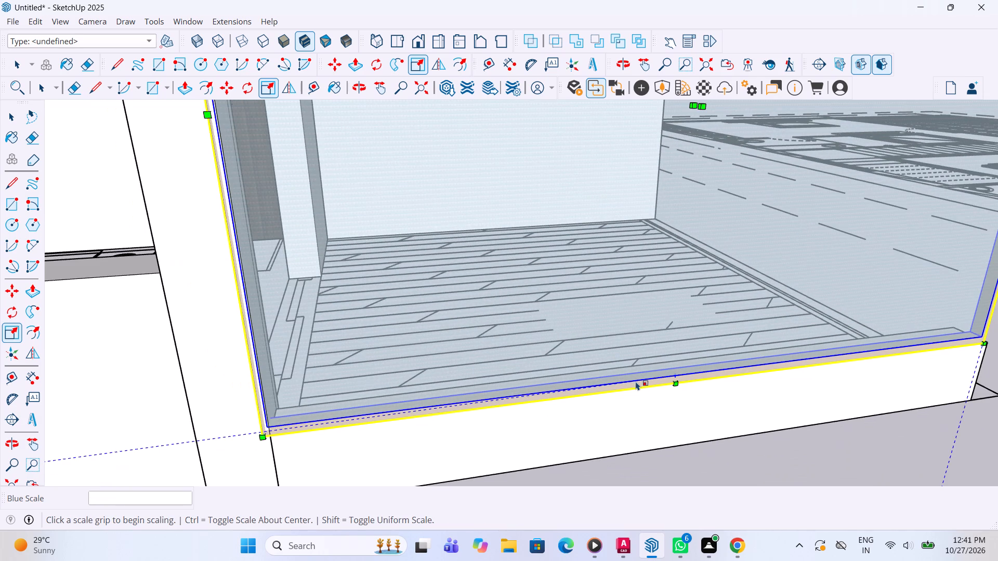
Scale the glass panel's thickness by about 2.46 across the low wall, keeping its width factor at 1.00.
key(space)
scroll(840, 453, down, 3)
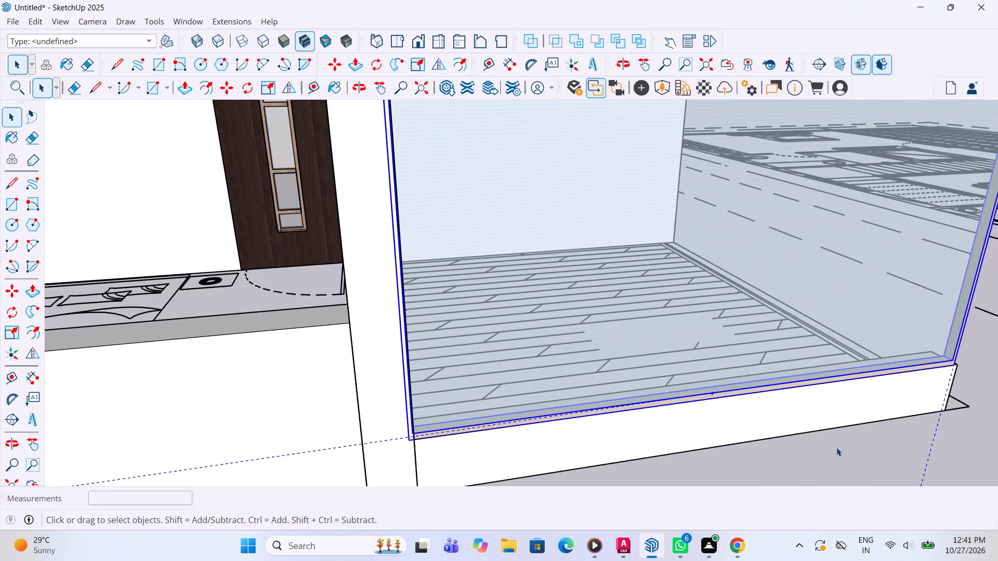
scroll(847, 491, down, 3)
middle_drag(832, 439, 728, 438)
key(s)
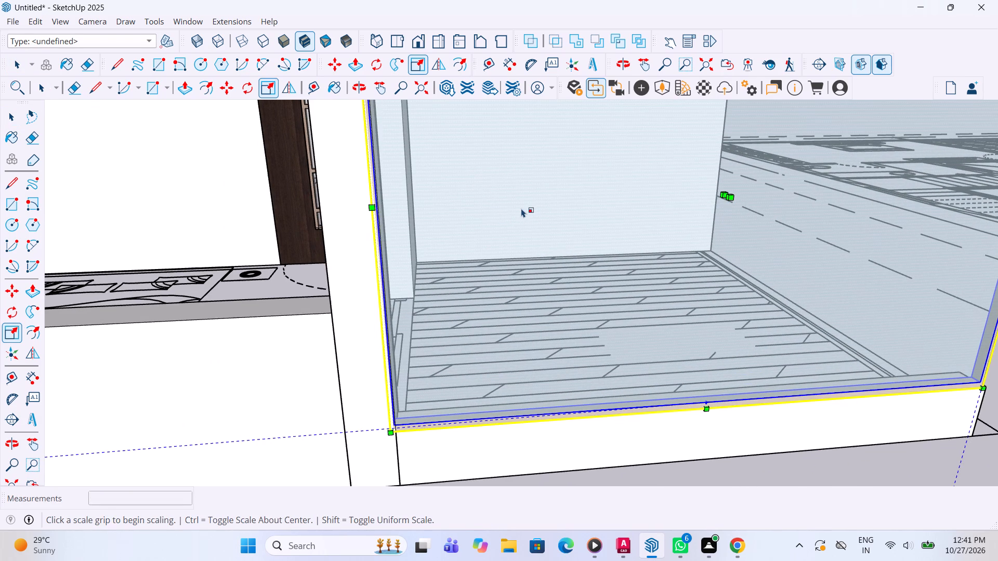
drag(373, 201, 375, 201)
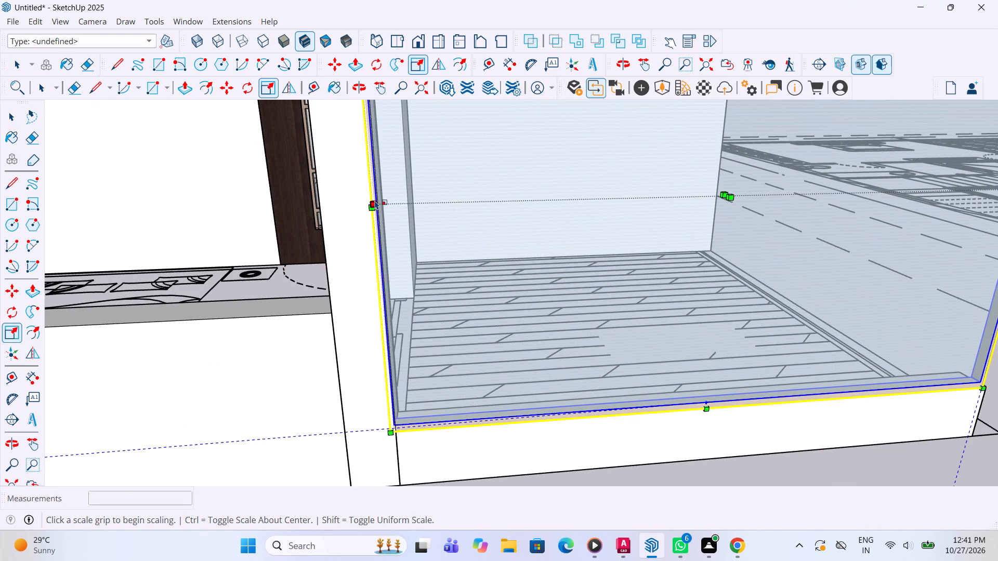
drag(375, 201, 390, 201)
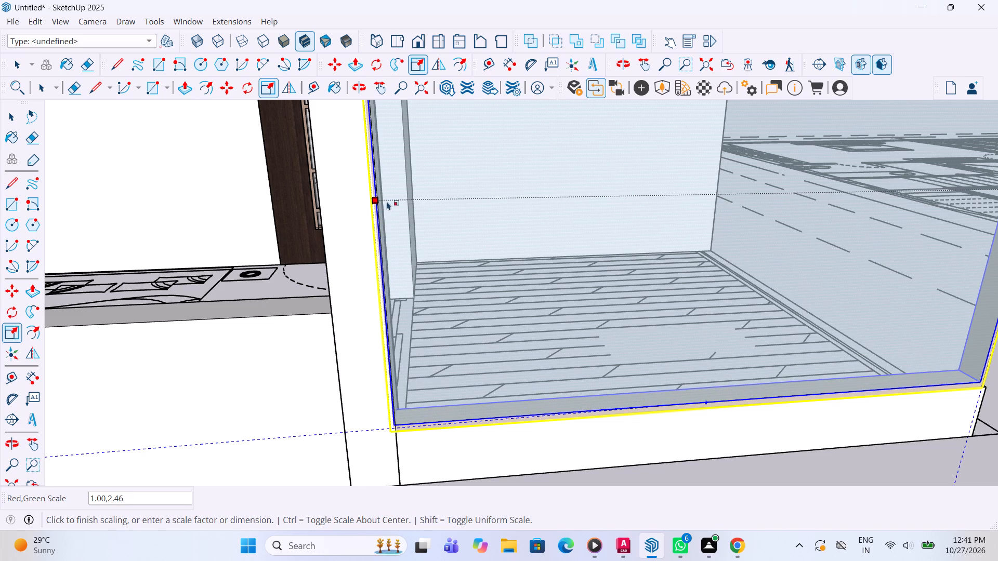
scroll(318, 230, down, 5)
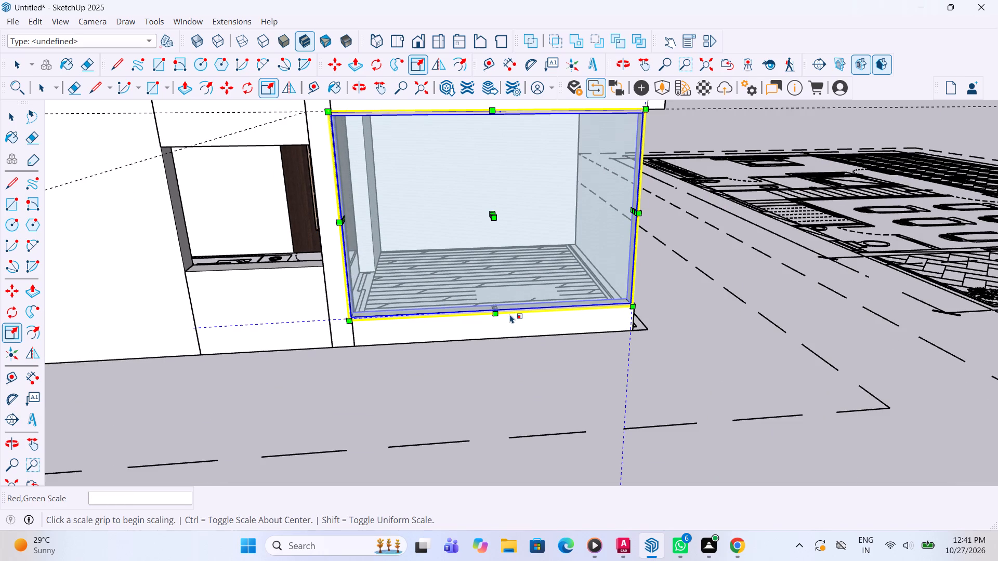
key(space)
click(670, 352)
scroll(500, 335, down, 5)
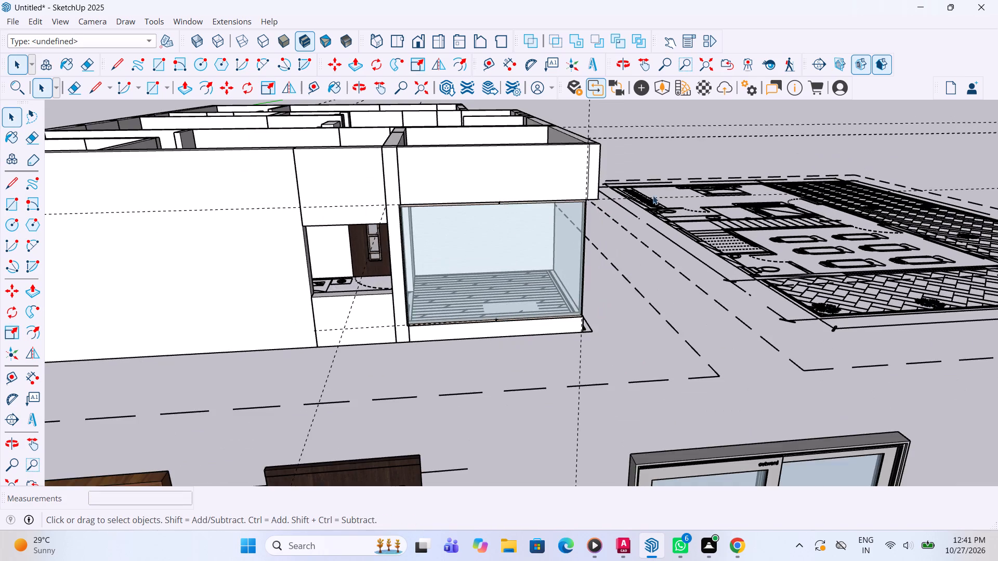
Move the white four-panel sliding window by its bottom corner to the balcony's open side, at the low wall's outer base corner.
scroll(653, 195, up, 3)
middle_drag(652, 195, 479, 219)
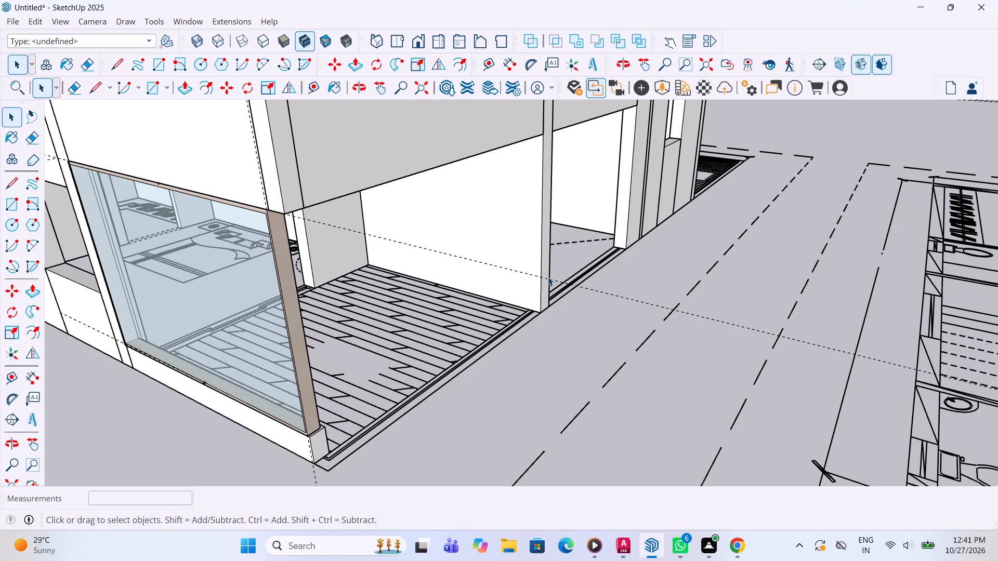
scroll(558, 281, down, 13)
scroll(251, 373, up, 1)
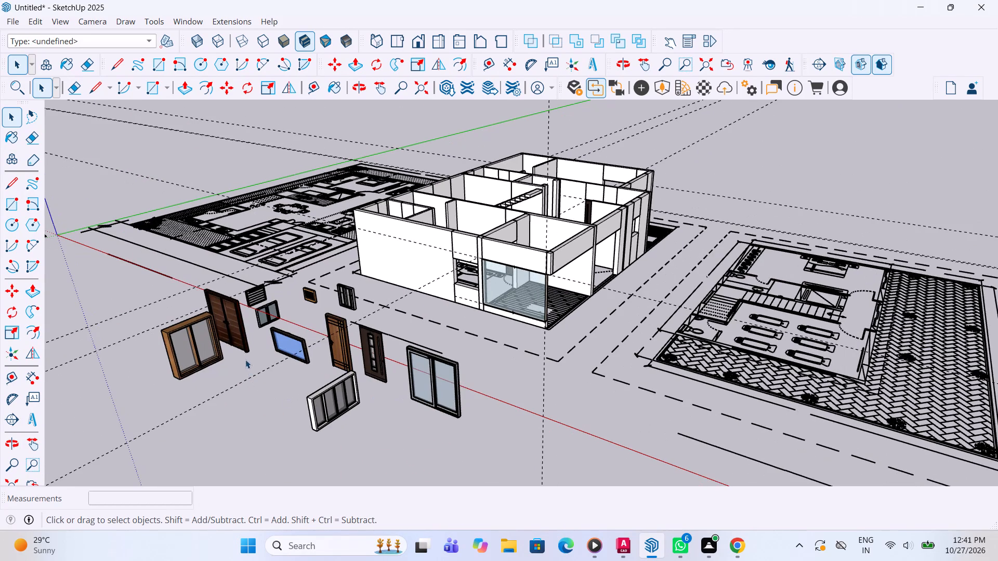
scroll(327, 379, up, 4)
scroll(354, 421, up, 2)
click(332, 419)
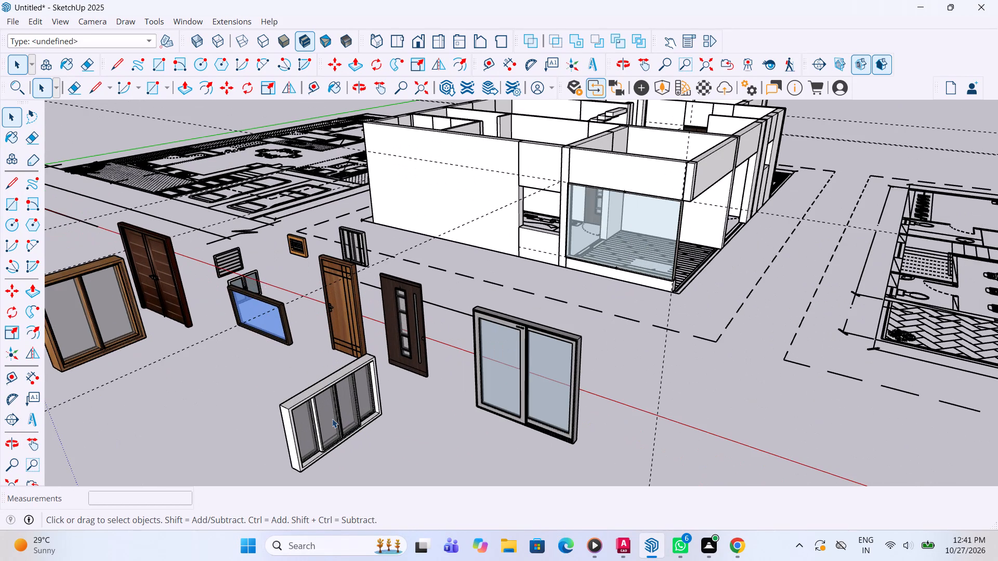
key(m)
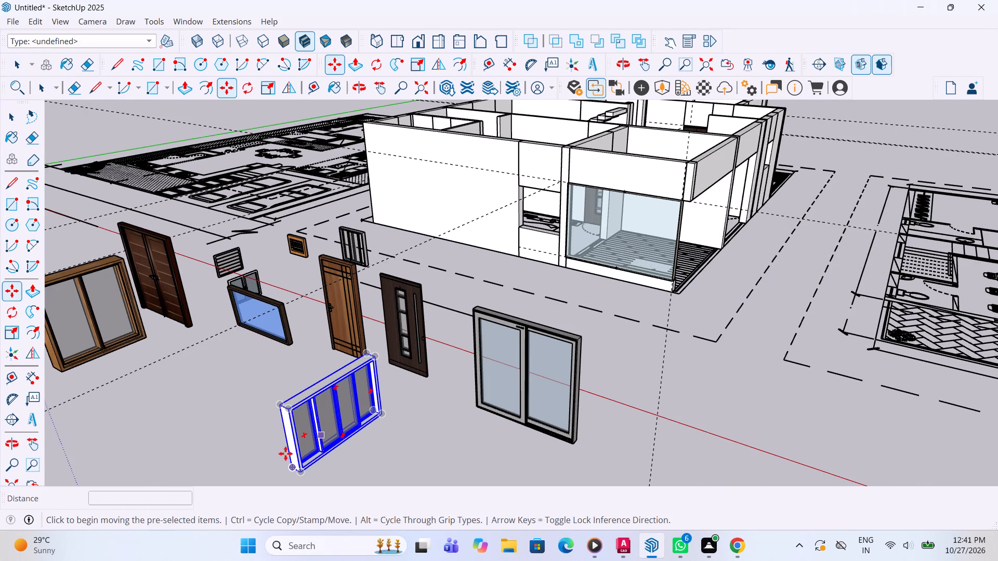
click(300, 470)
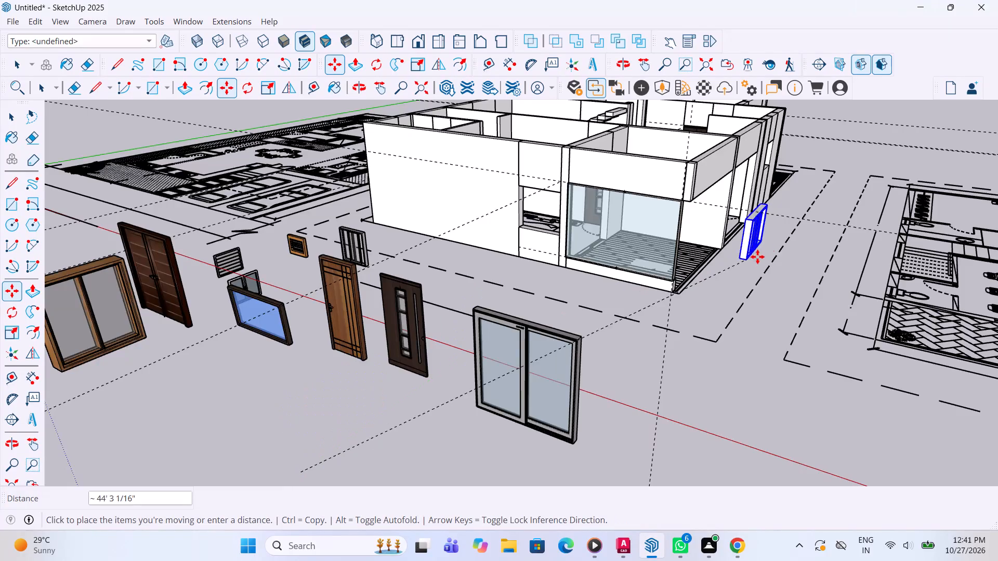
scroll(767, 251, up, 2)
middle_drag(688, 263, 513, 278)
scroll(450, 292, up, 9)
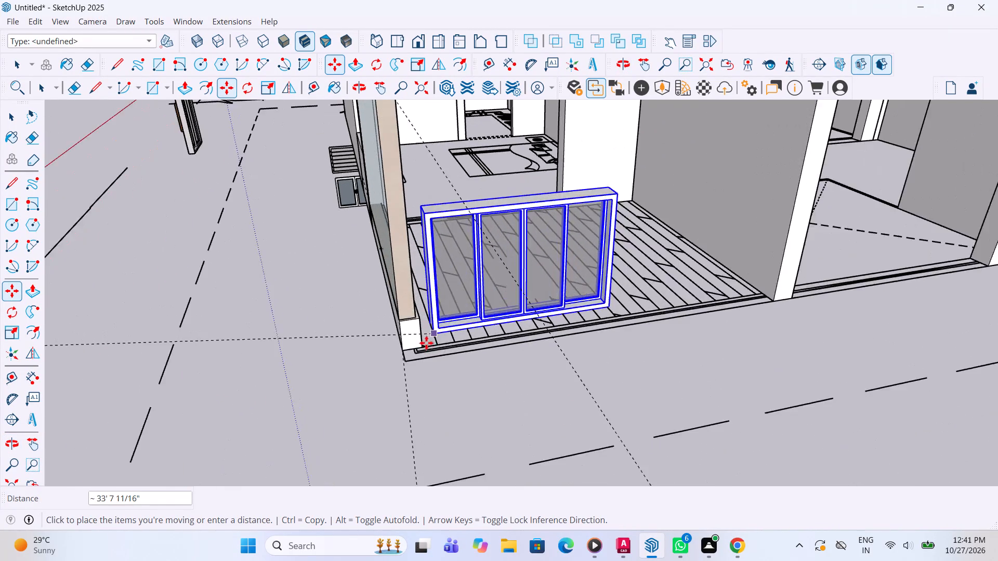
scroll(426, 343, up, 9)
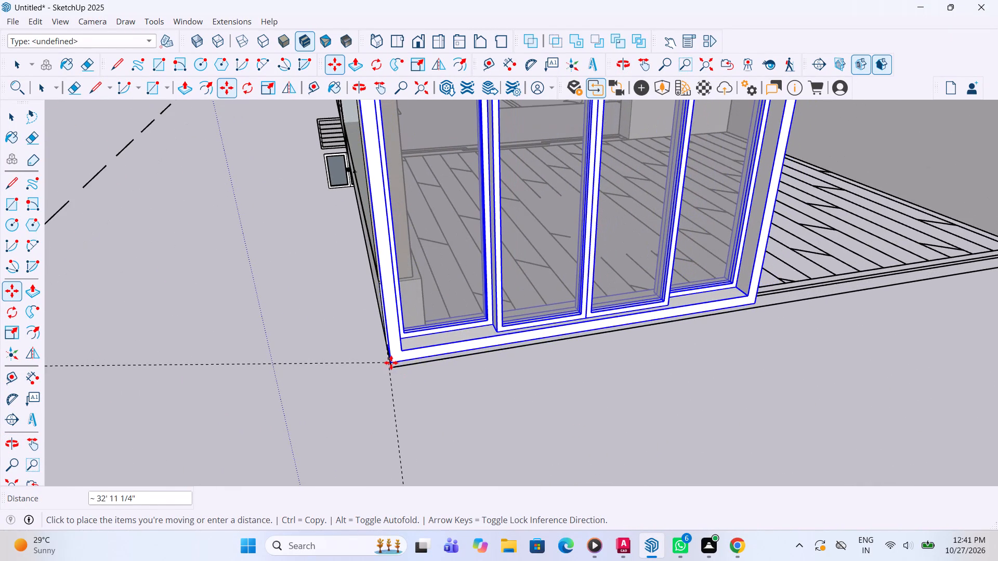
click(394, 366)
Scale the sliding window uniformly by about 2.00 from its placed bottom corner to fill the balcony's open side.
middle_drag(821, 315, 994, 315)
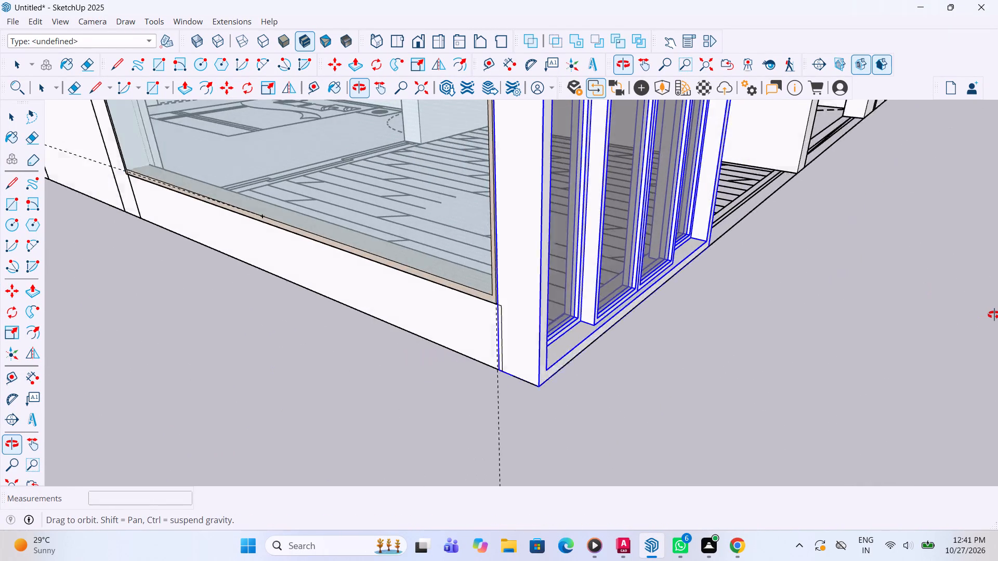
middle_drag(994, 315, 564, 322)
scroll(555, 315, down, 8)
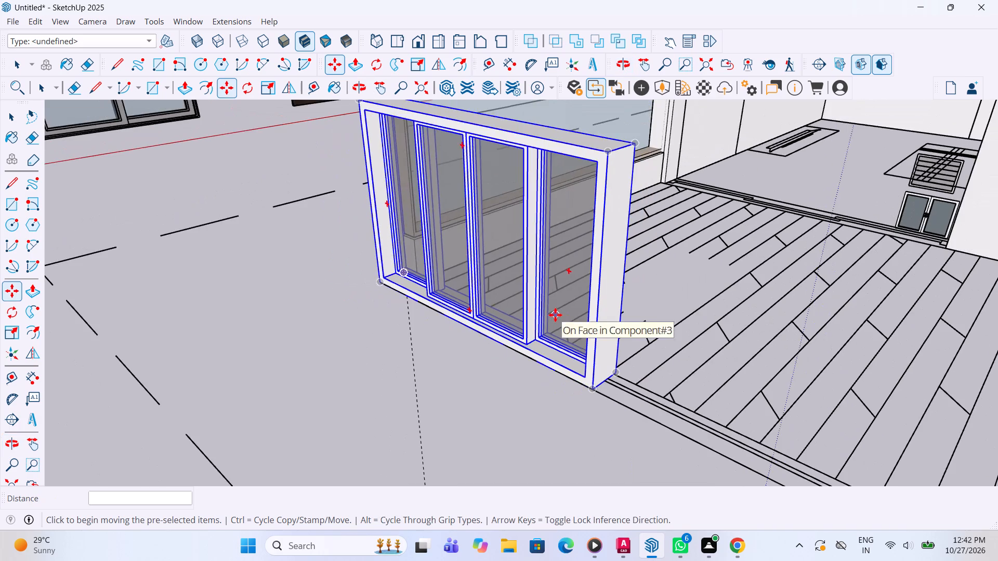
scroll(555, 315, down, 6)
middle_drag(467, 354, 540, 346)
key(s)
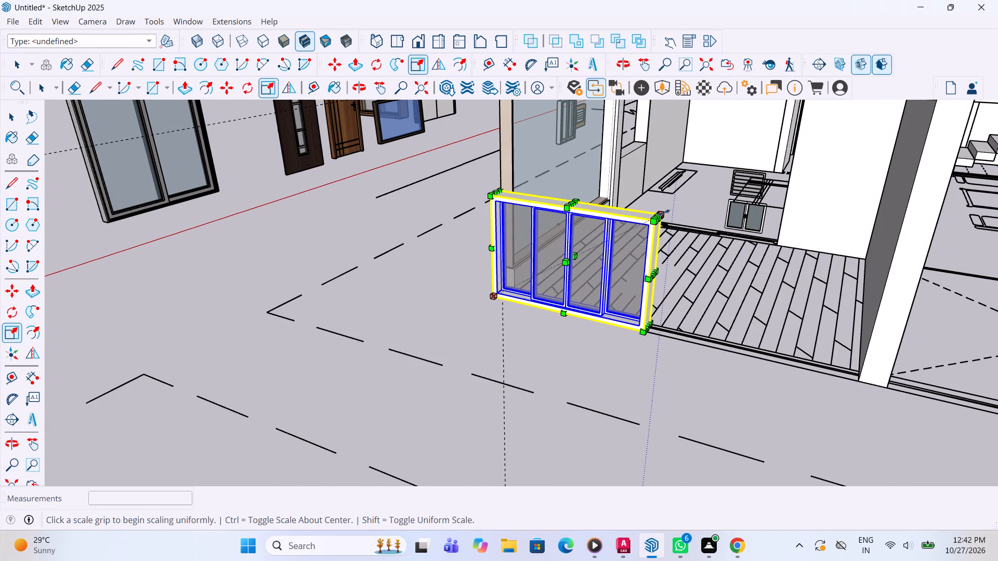
drag(664, 212, 921, 136)
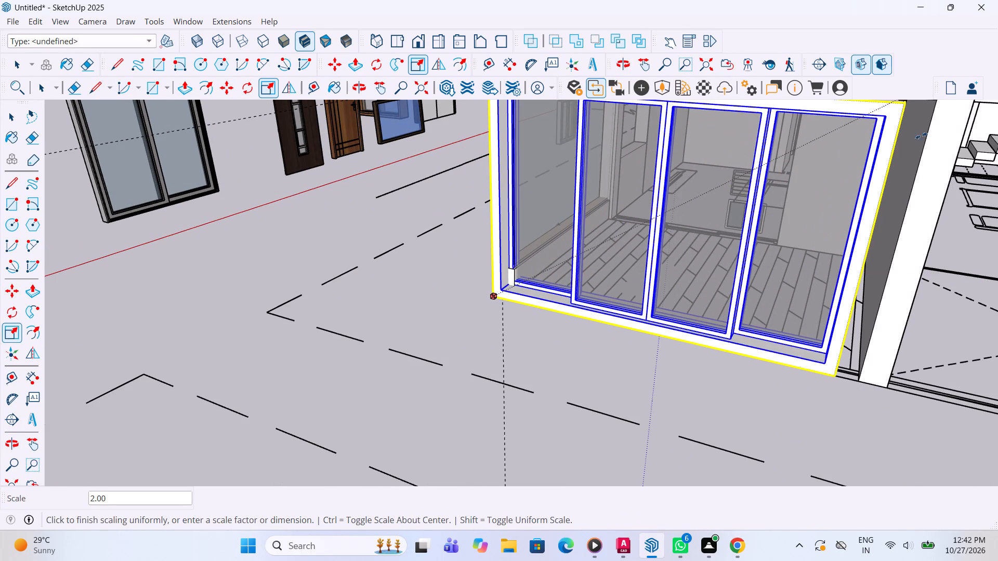
drag(921, 136, 940, 135)
Stretch the sliding window's width from its far side to meet the adjoining column.
scroll(548, 394, down, 5)
scroll(778, 298, up, 3)
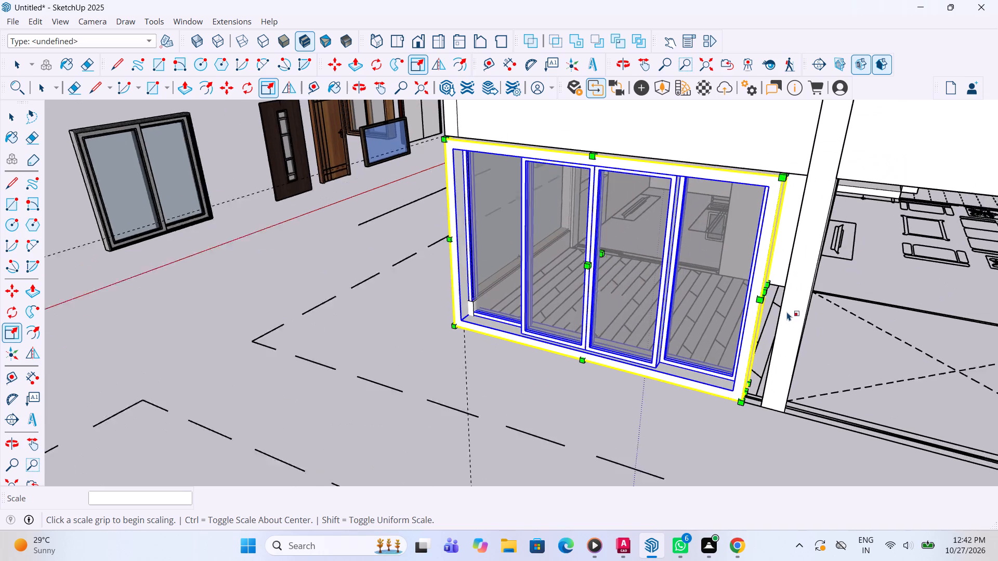
scroll(787, 312, up, 1)
drag(786, 144, 796, 144)
scroll(797, 346, up, 3)
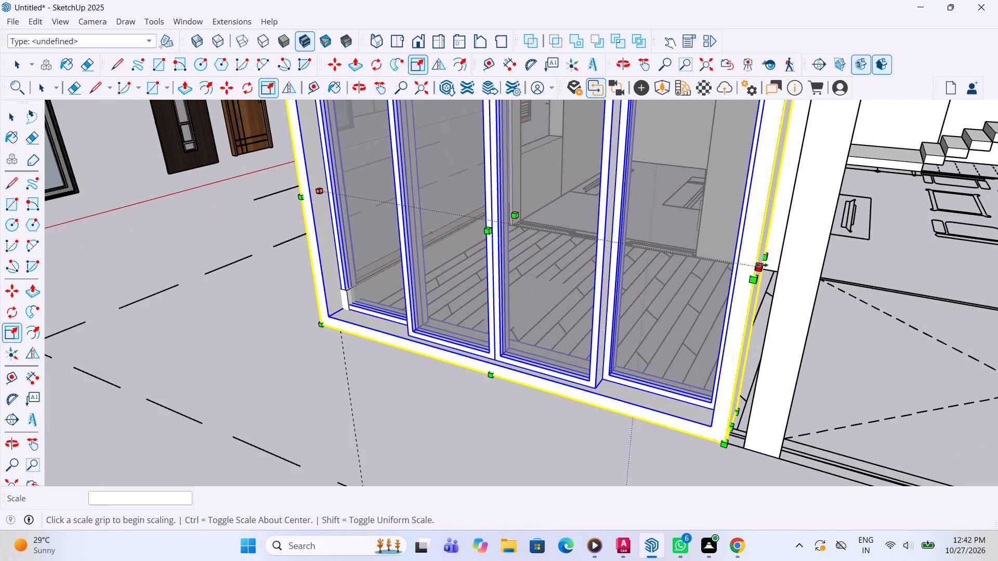
drag(761, 265, 779, 265)
Scale the sliding window's height slightly from its top edge to fit the underside of the wall above, and deselect it.
scroll(710, 413, down, 6)
scroll(575, 178, up, 5)
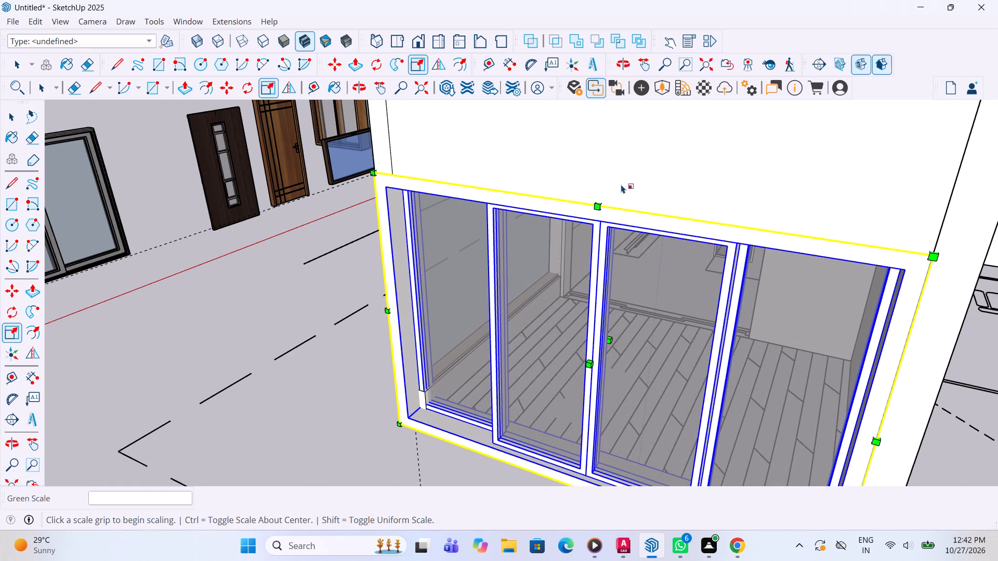
drag(612, 195, 608, 209)
scroll(601, 205, down, 3)
scroll(455, 318, up, 1)
middle_drag(455, 318, 579, 335)
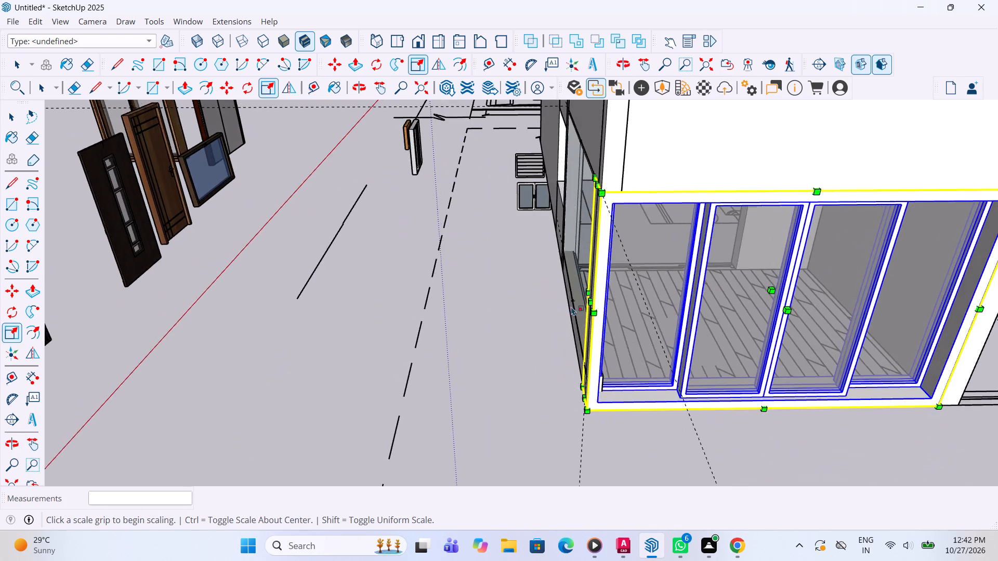
scroll(567, 287, up, 4)
key(space)
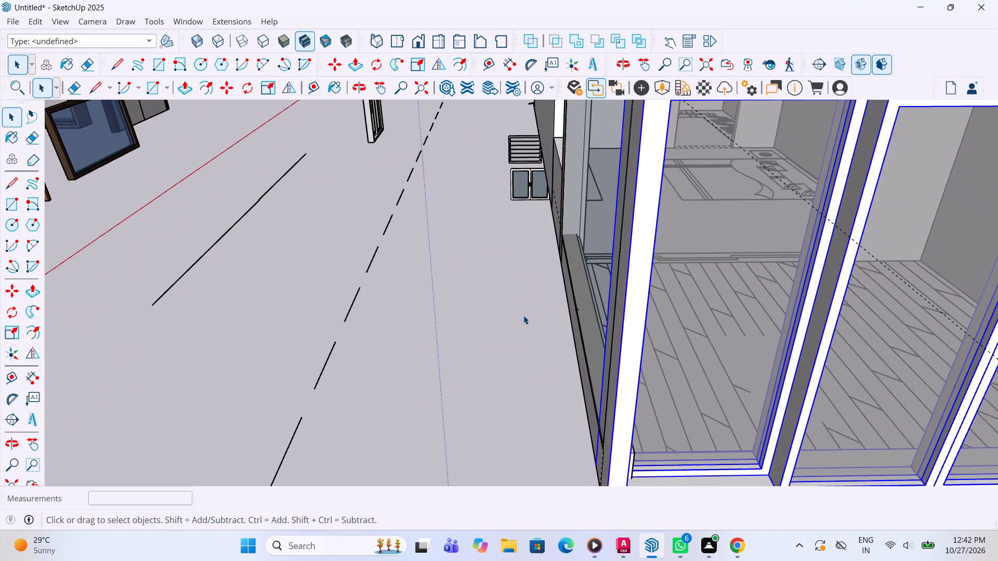
scroll(524, 314, down, 4)
click(474, 337)
Examine the fitted sliding window and the balcony's glazed corner from outside and above.
scroll(478, 311, down, 4)
middle_drag(520, 313, 672, 278)
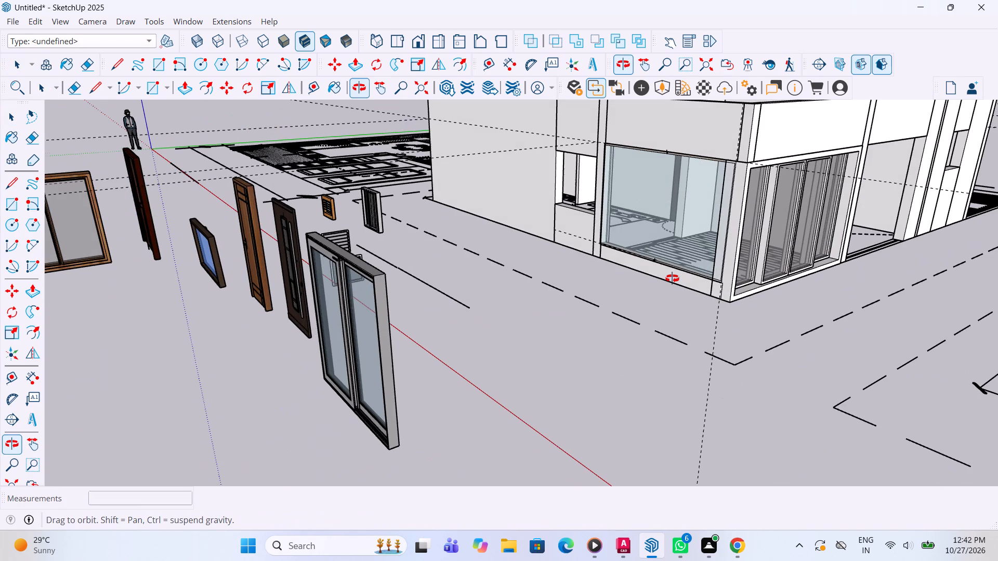
middle_drag(672, 278, 660, 275)
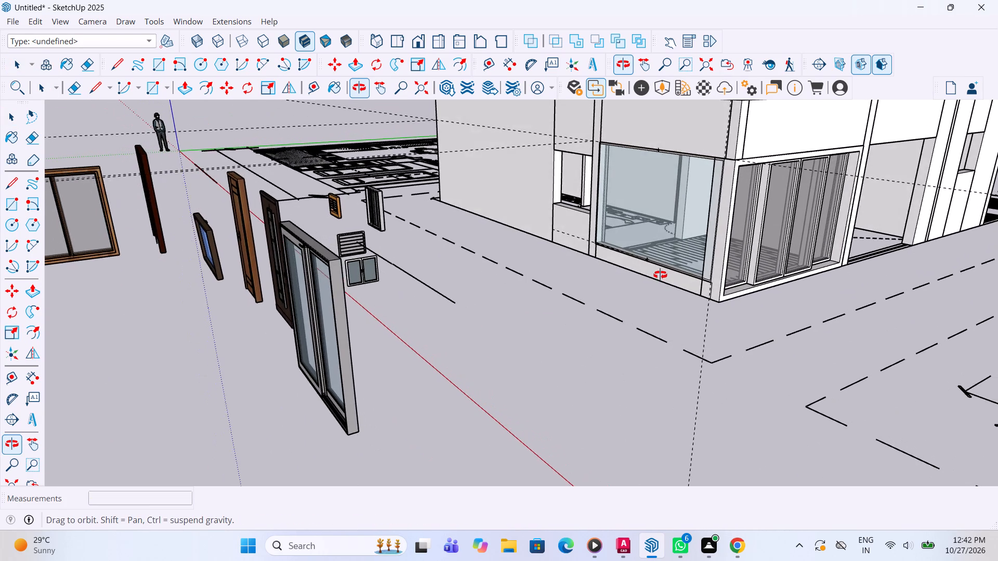
middle_drag(660, 275, 647, 290)
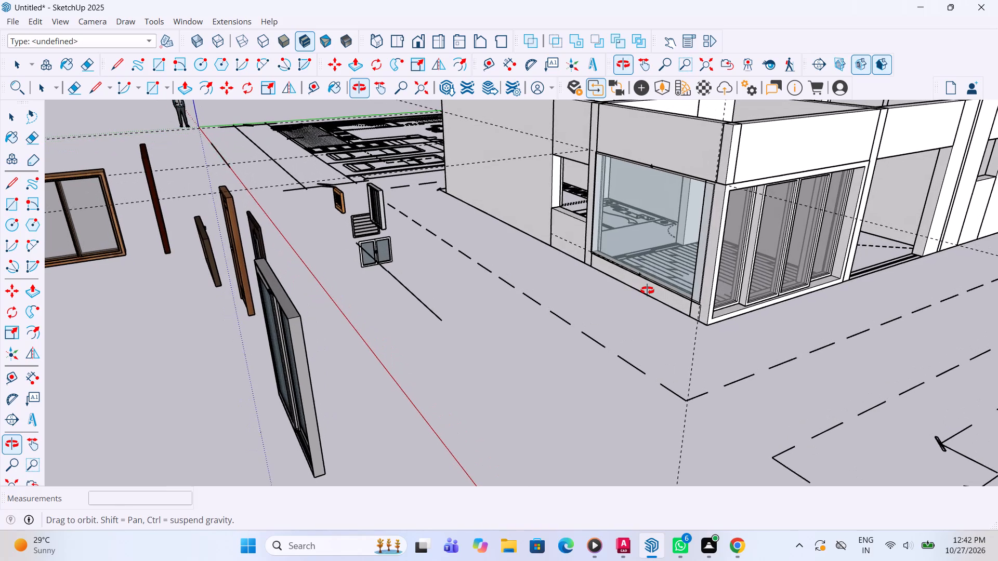
middle_drag(647, 290, 637, 290)
scroll(638, 296, down, 2)
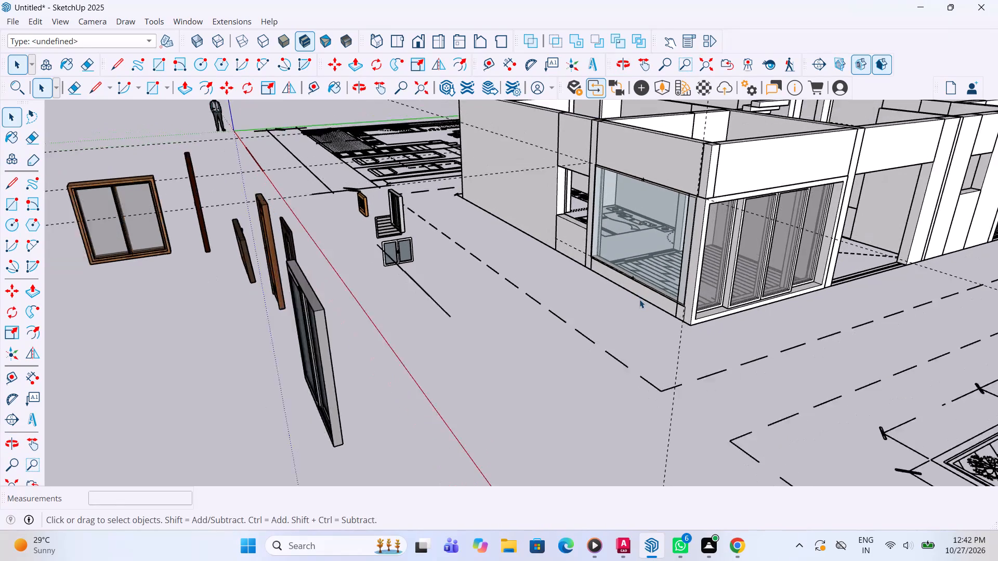
scroll(639, 299, down, 3)
scroll(754, 216, up, 4)
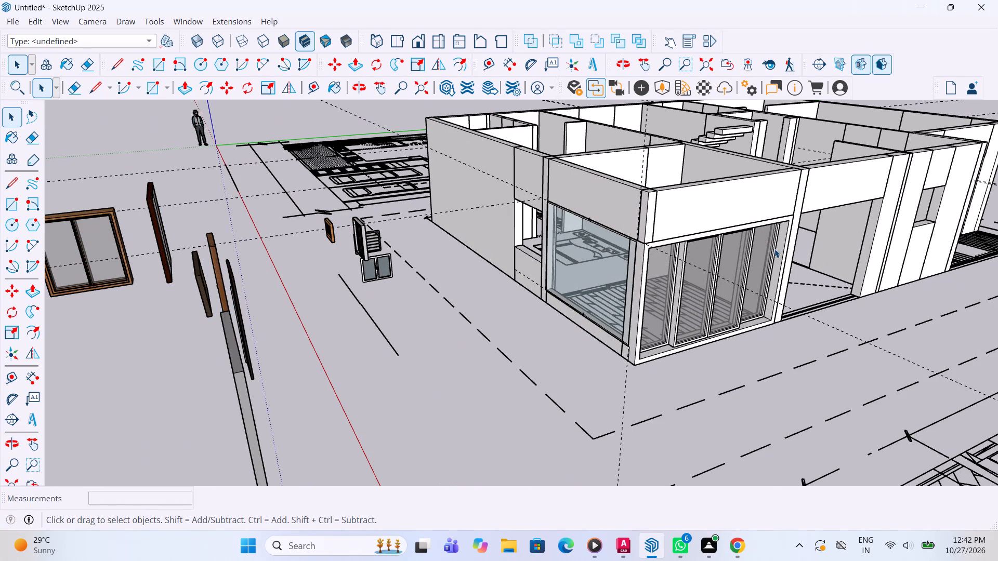
scroll(774, 249, up, 2)
middle_drag(774, 249, 743, 246)
click(463, 427)
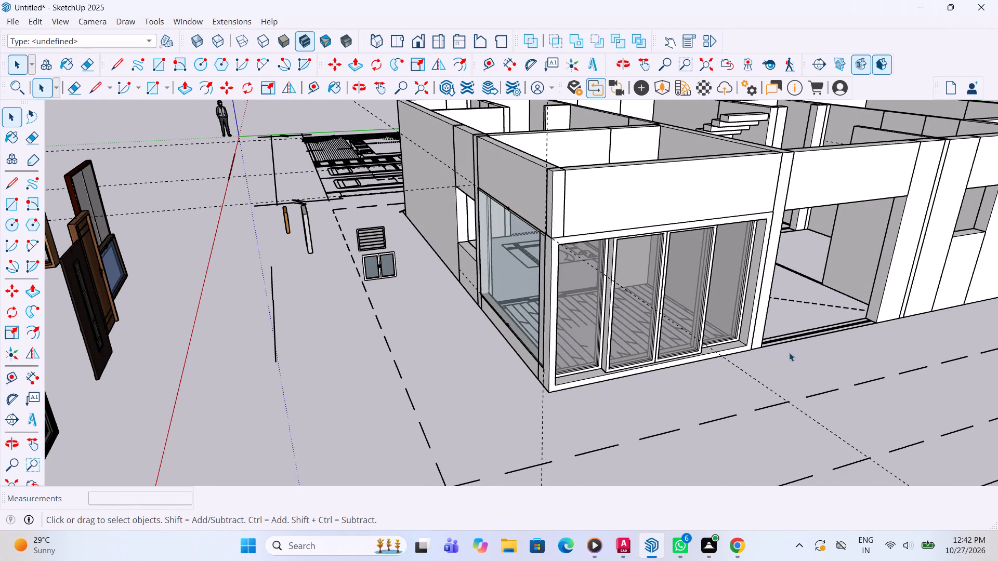
middle_drag(776, 344, 741, 391)
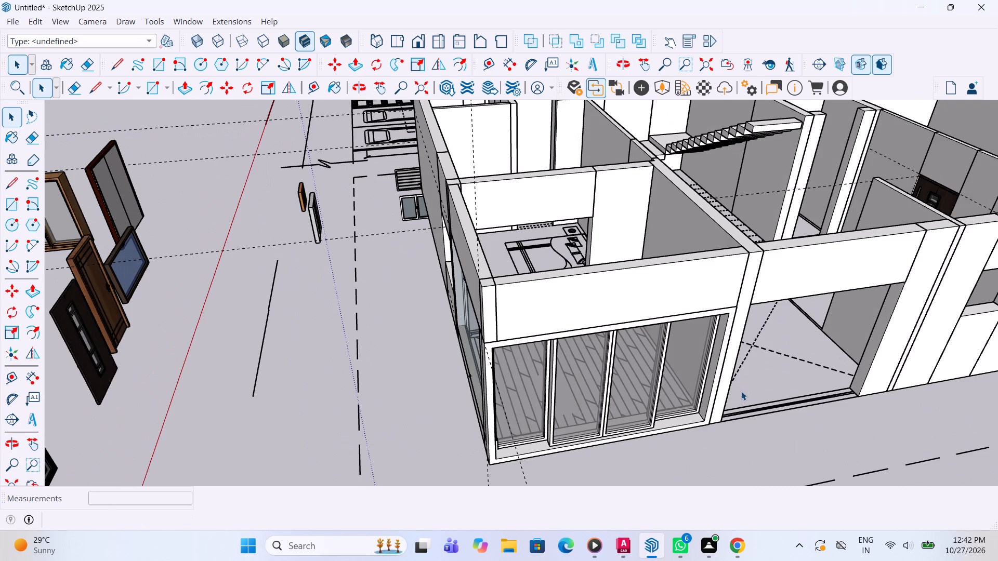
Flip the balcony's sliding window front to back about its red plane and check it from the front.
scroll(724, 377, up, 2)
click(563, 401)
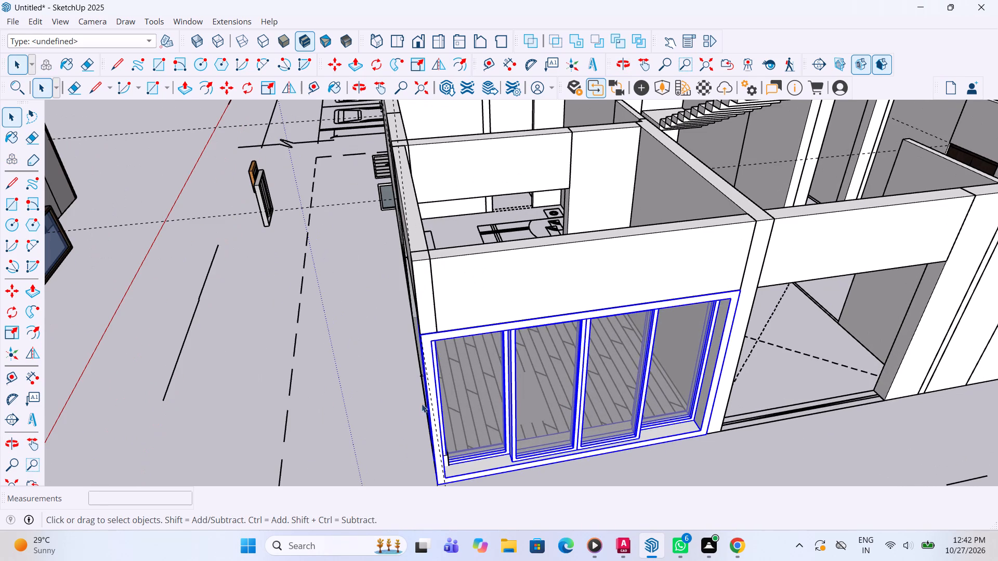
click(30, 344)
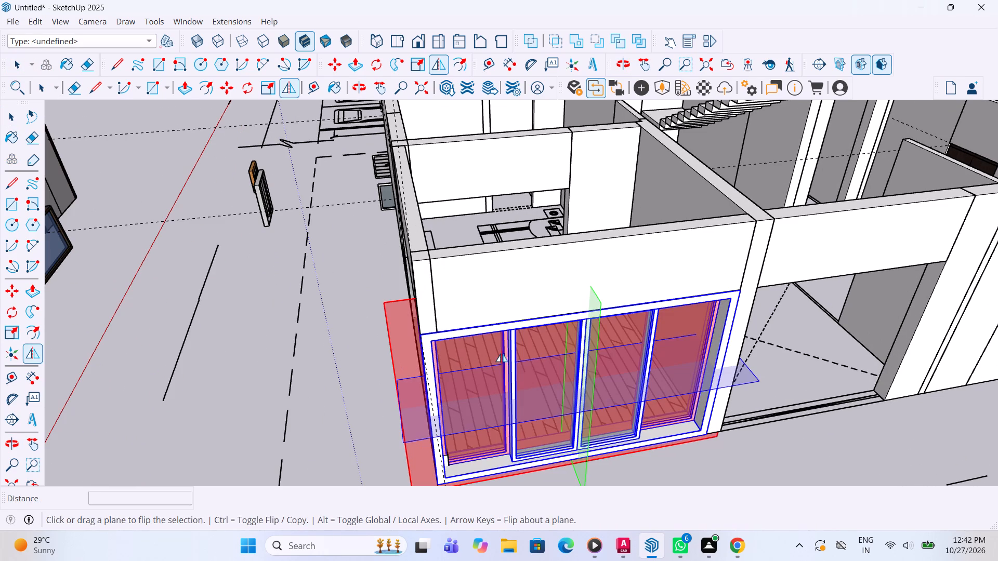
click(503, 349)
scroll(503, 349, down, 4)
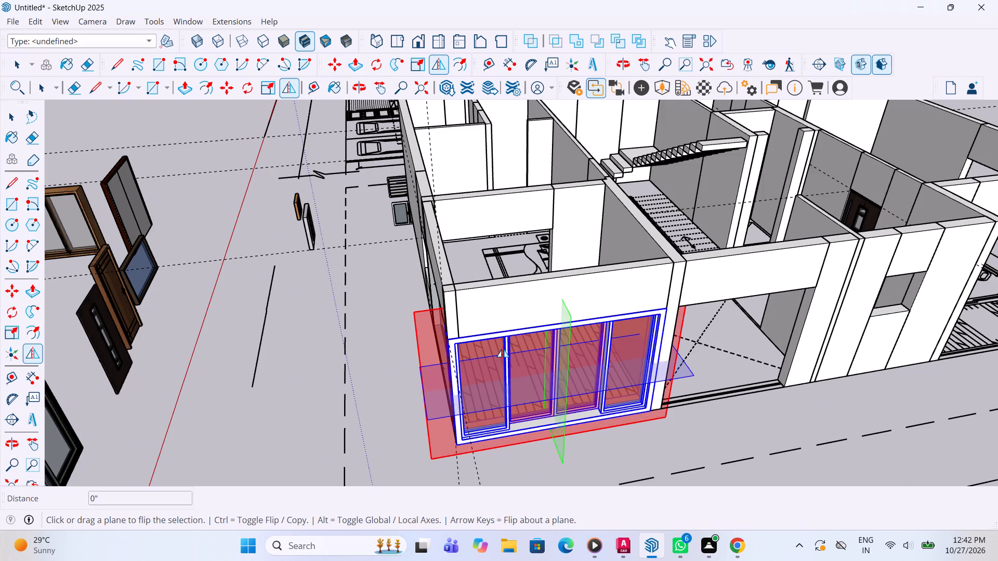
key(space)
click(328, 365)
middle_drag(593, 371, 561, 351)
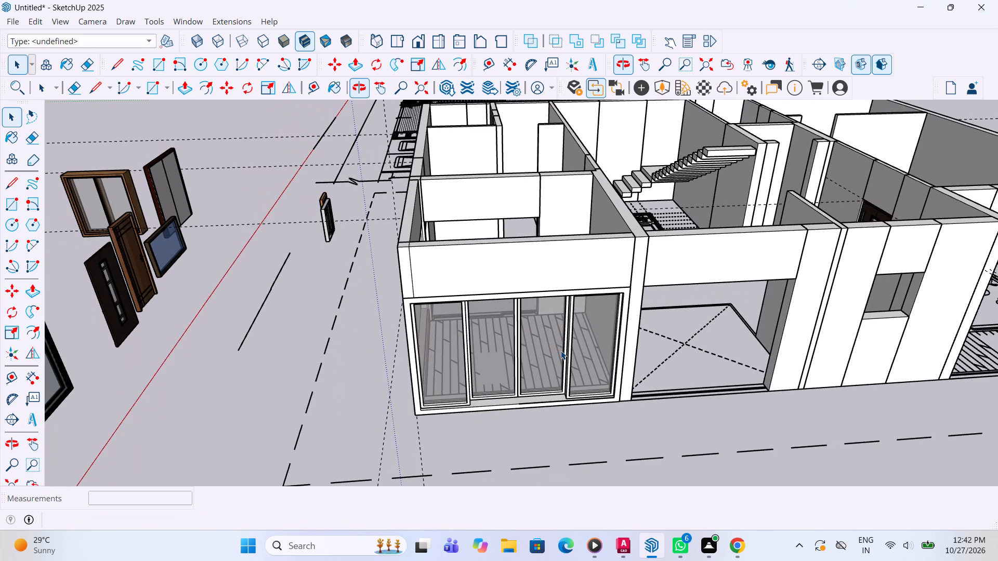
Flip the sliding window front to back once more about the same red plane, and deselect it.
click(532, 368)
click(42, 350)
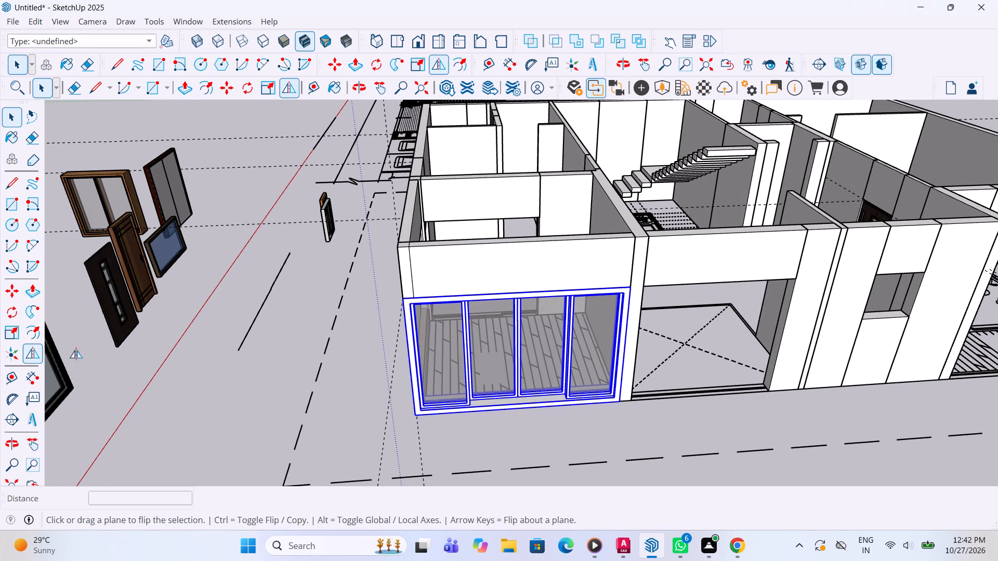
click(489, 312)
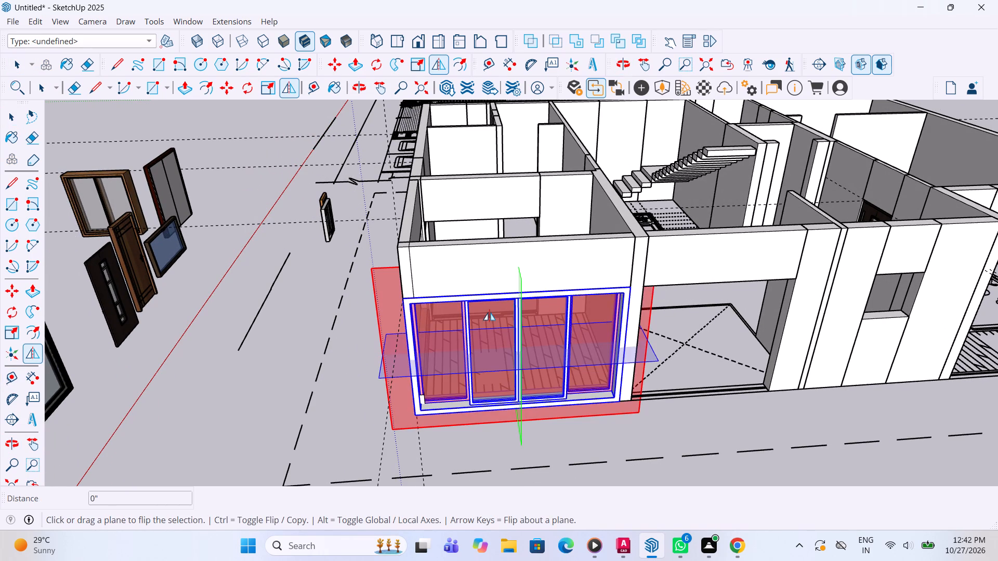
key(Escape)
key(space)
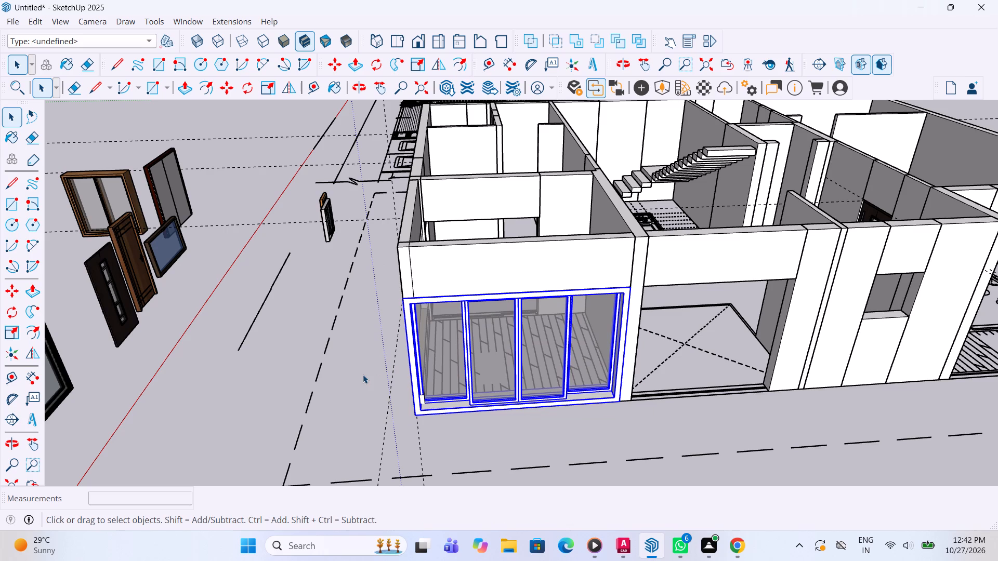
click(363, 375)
Examine the sliding window's fit against the column and at the corner with the glass panel and low wall.
scroll(693, 409, up, 3)
scroll(606, 395, up, 3)
scroll(553, 396, up, 6)
scroll(600, 386, up, 1)
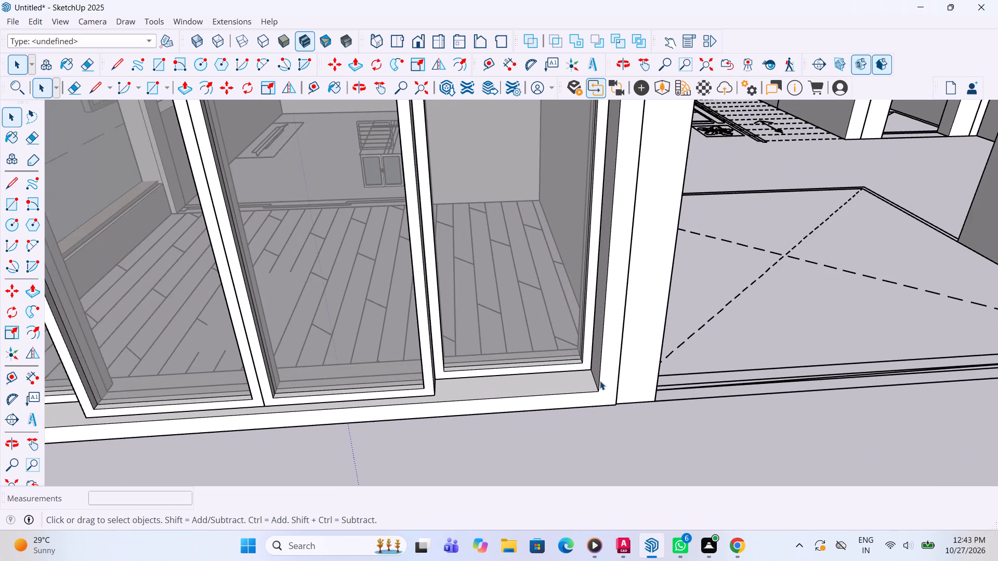
scroll(646, 333, down, 3)
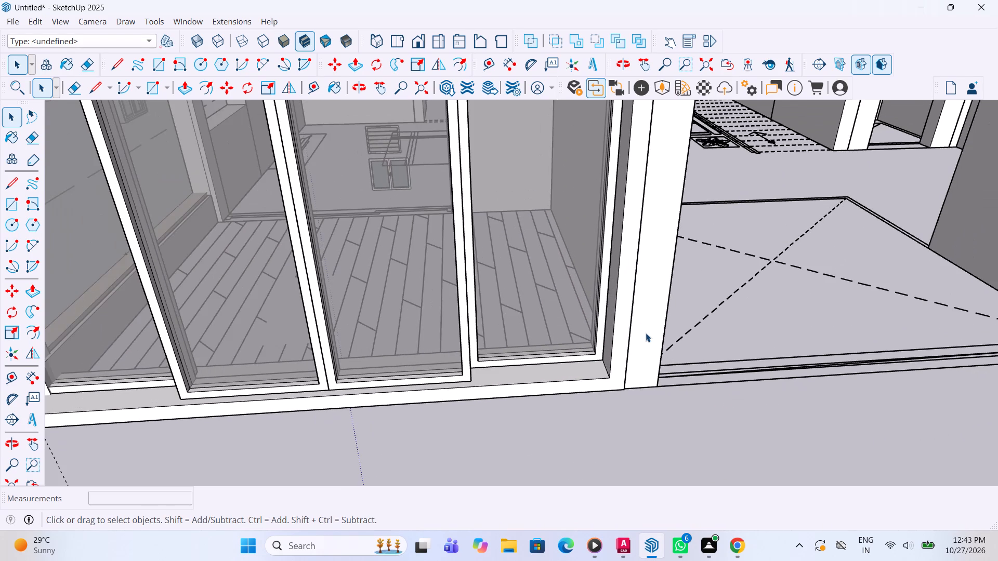
scroll(646, 333, down, 9)
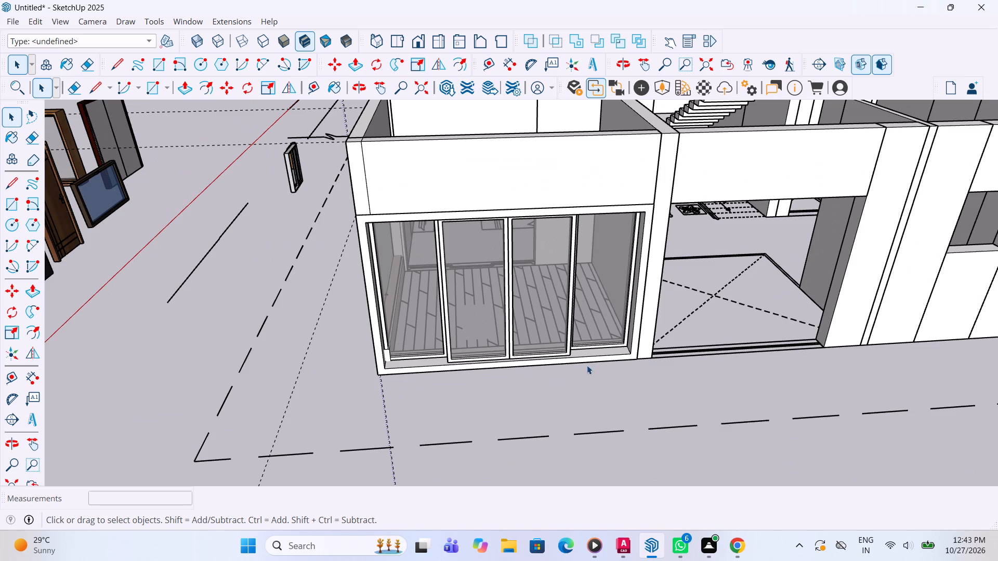
scroll(348, 358, up, 1)
middle_drag(348, 358, 623, 336)
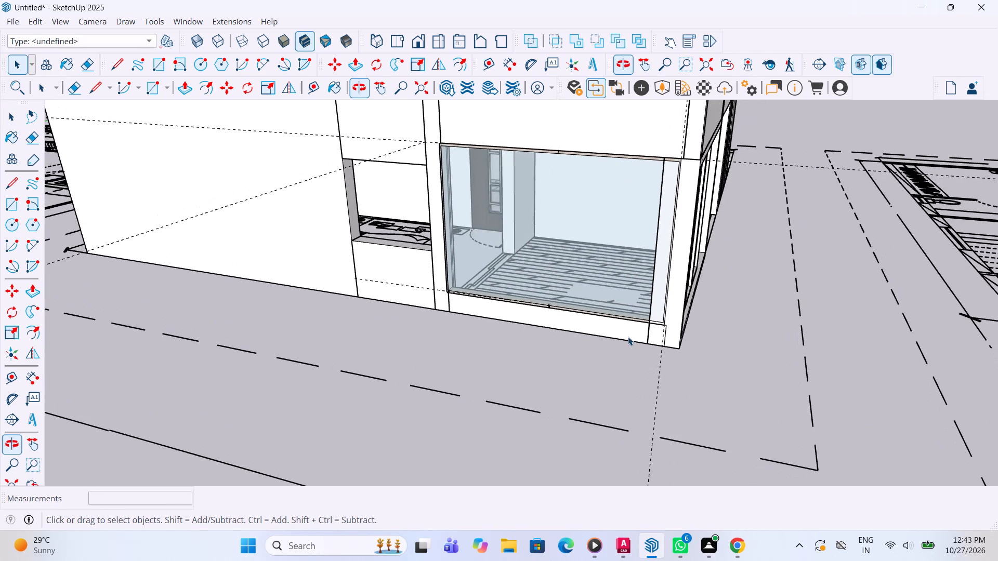
scroll(705, 122, up, 4)
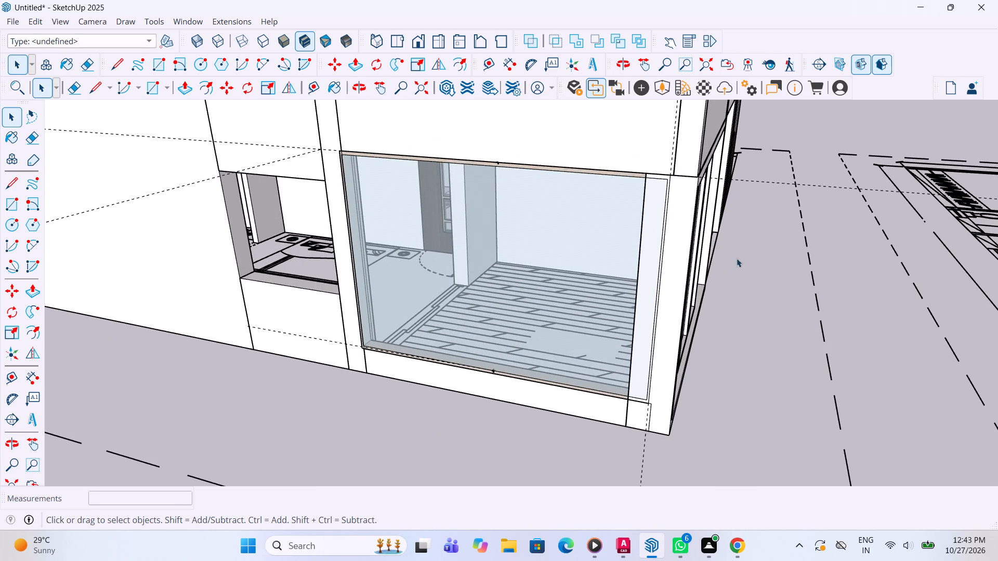
Delete the vertical guide line at the balcony corner from inside the glass panel's group, and leave the group.
scroll(635, 398, down, 5)
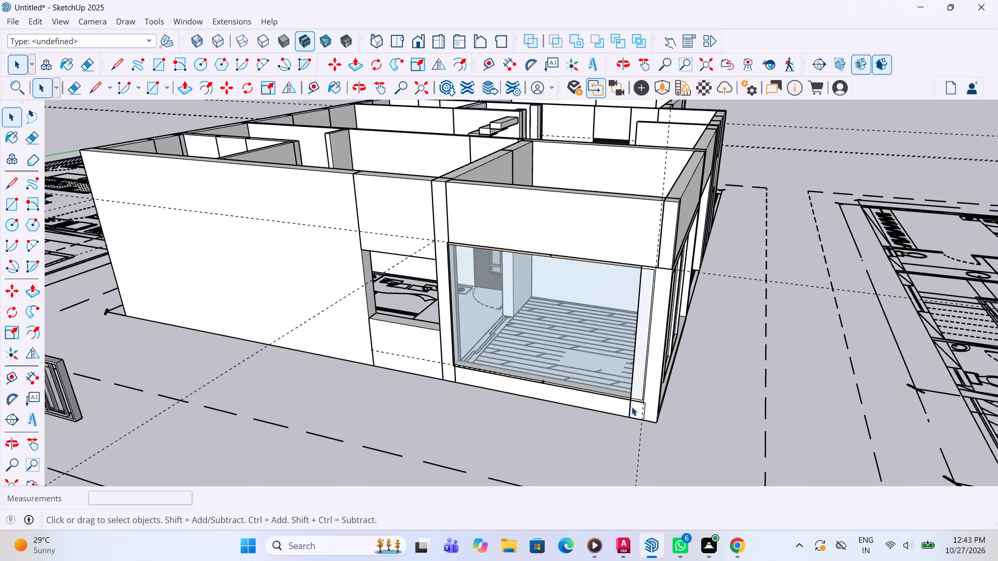
scroll(632, 407, up, 1)
click(719, 381)
middle_drag(707, 376, 688, 376)
scroll(688, 376, up, 1)
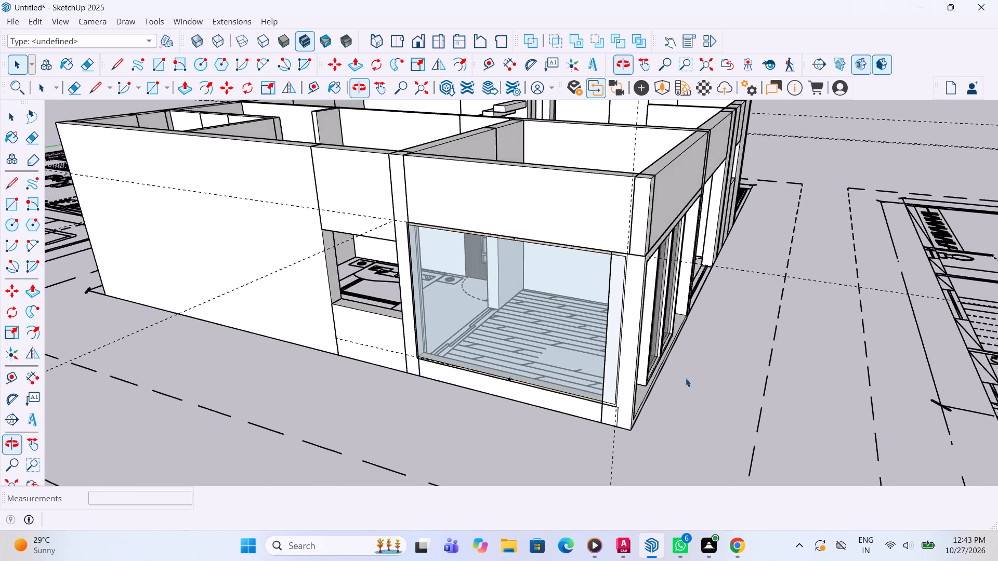
click(593, 484)
drag(612, 463, 561, 445)
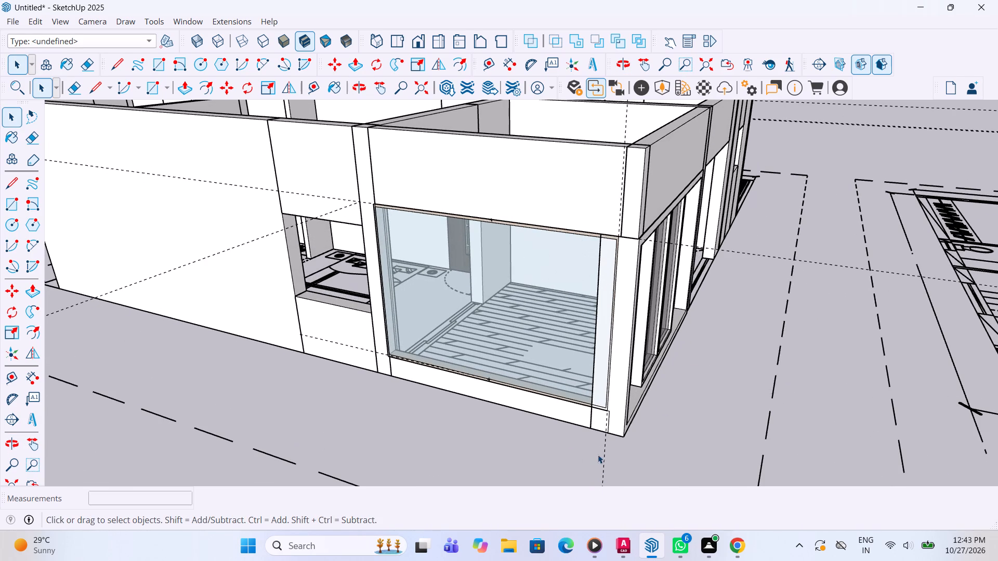
drag(605, 459, 589, 453)
drag(613, 466, 578, 463)
triple_click(603, 471)
double_click(603, 471)
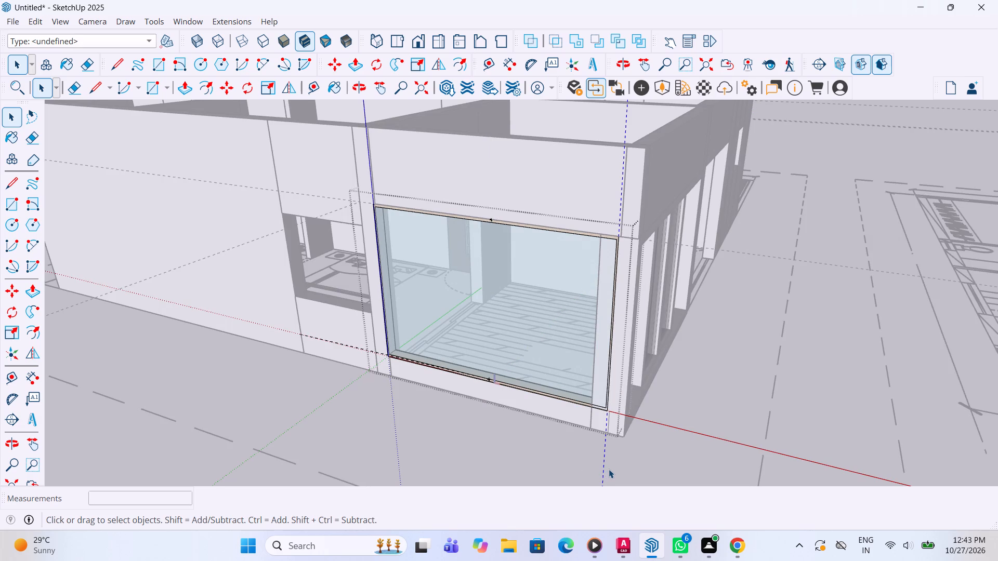
key(Delete)
click(504, 434)
scroll(513, 430, down, 7)
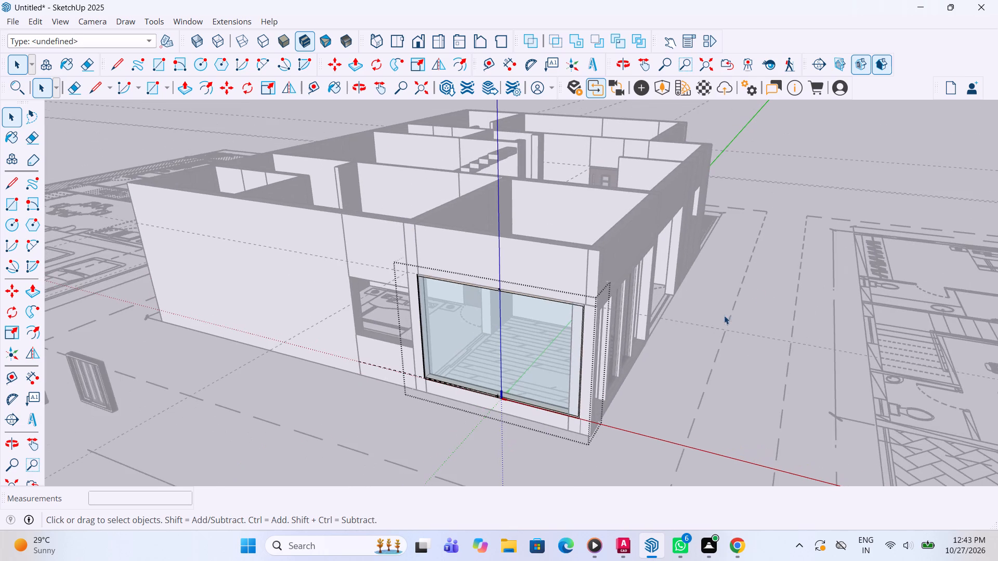
click(768, 276)
Delete the guide line running along the top edge of the balcony's glass panel.
middle_drag(738, 281, 668, 295)
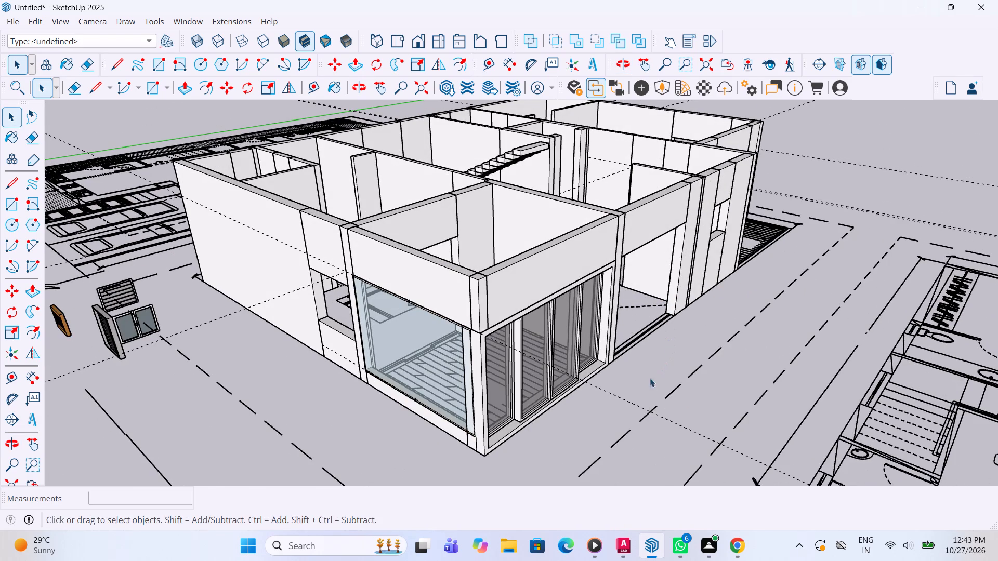
click(629, 403)
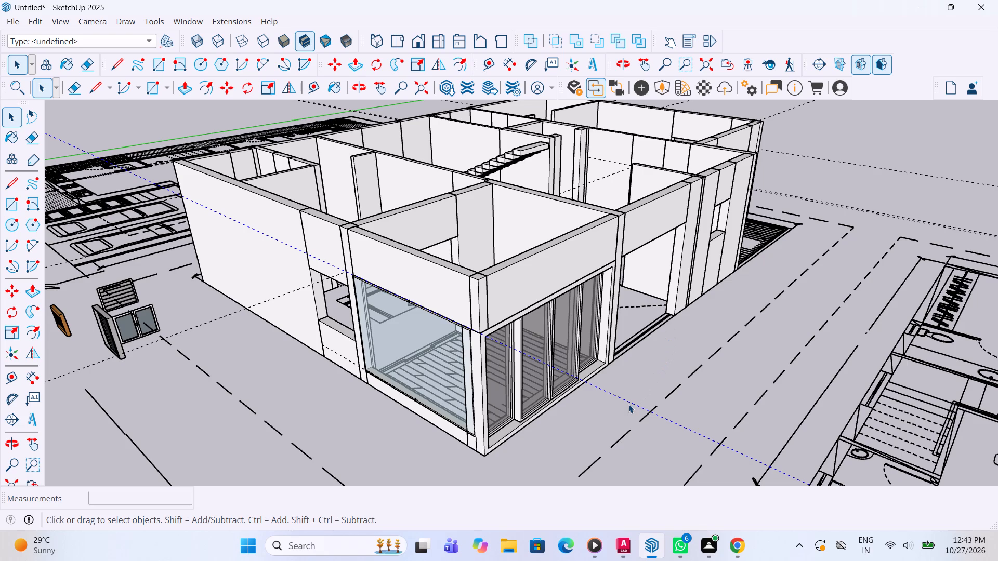
key(Delete)
Delete the three guide lines that run across the house and cross the red axis.
scroll(627, 414, down, 5)
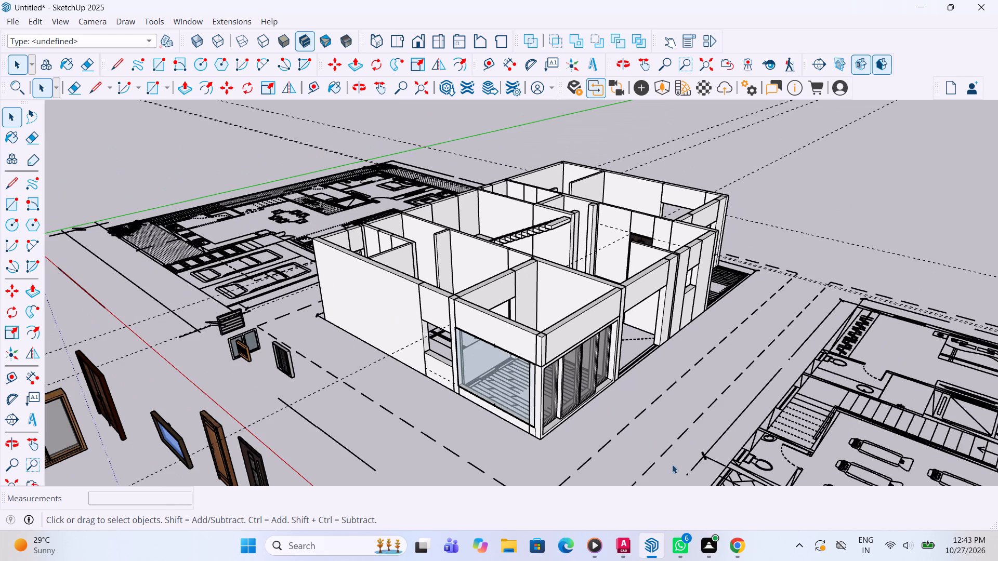
middle_drag(429, 356, 956, 379)
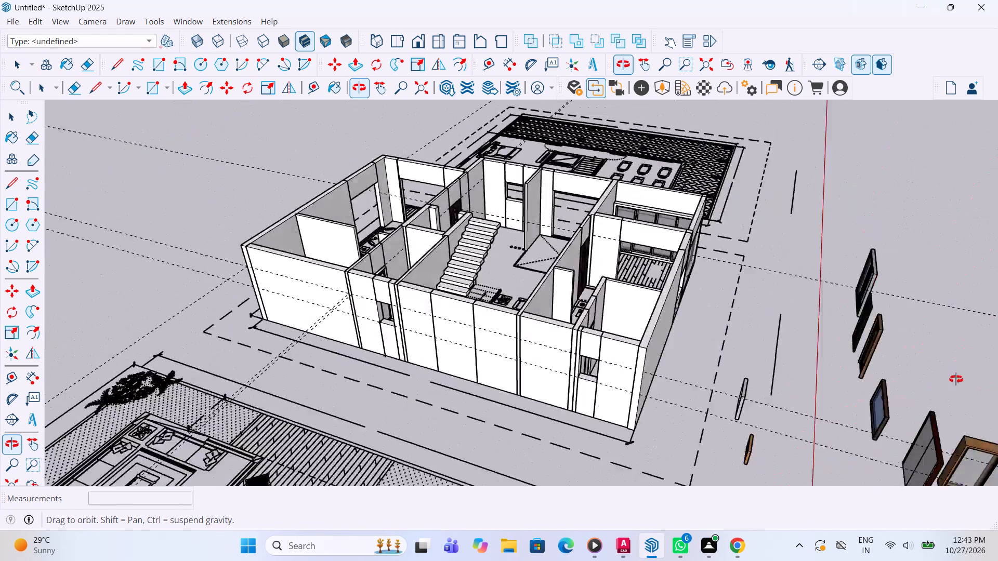
middle_drag(956, 379, 960, 375)
scroll(554, 236, up, 1)
drag(776, 257, 753, 224)
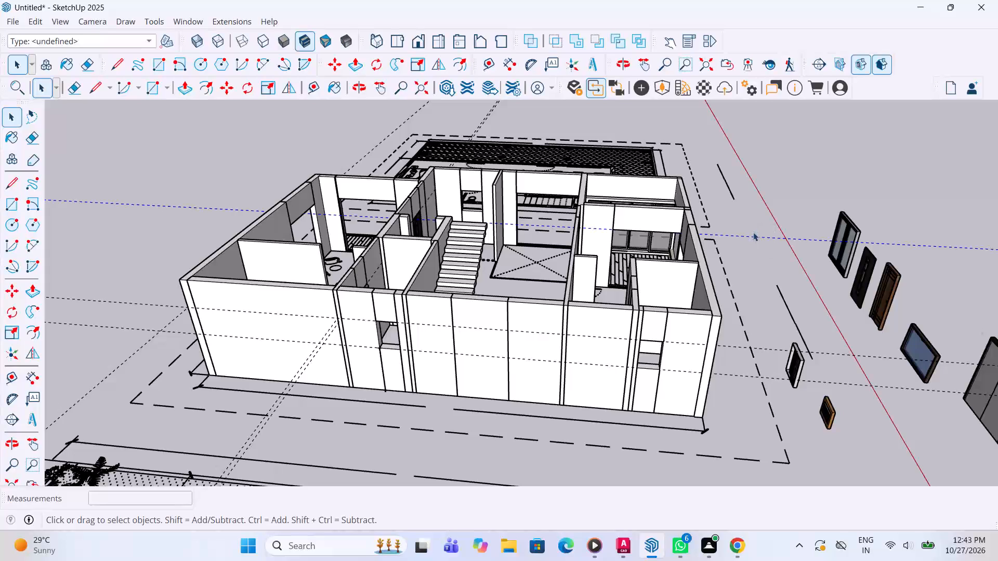
key(Delete)
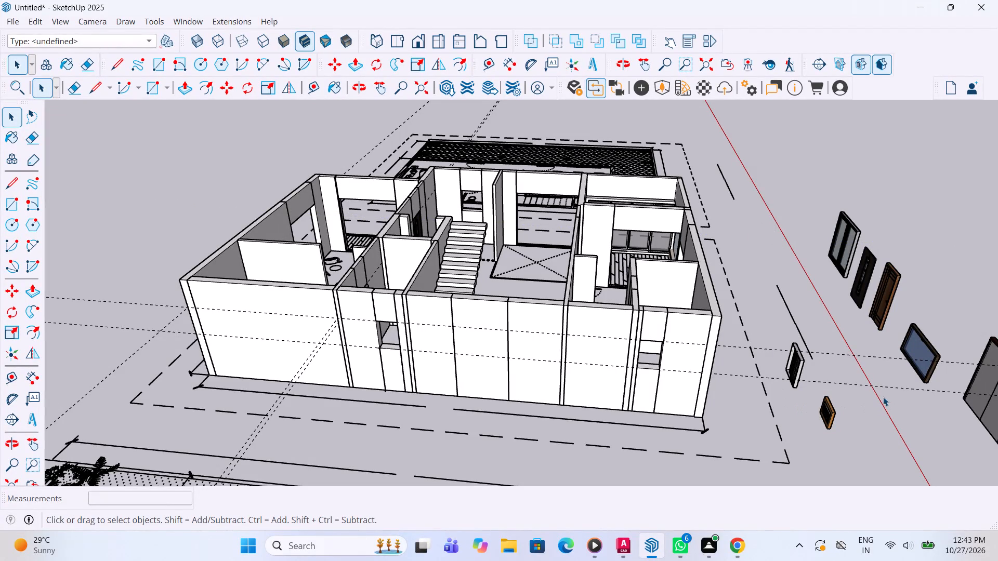
drag(883, 397, 853, 346)
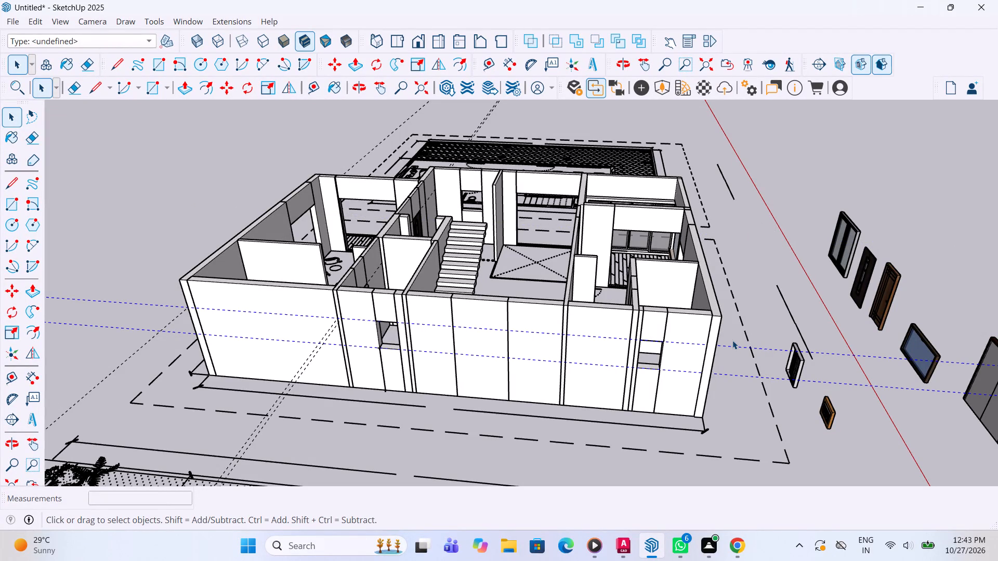
key(Delete)
Delete the remaining long guide lines running parallel to the red axis through and beside the house.
drag(254, 443, 251, 442)
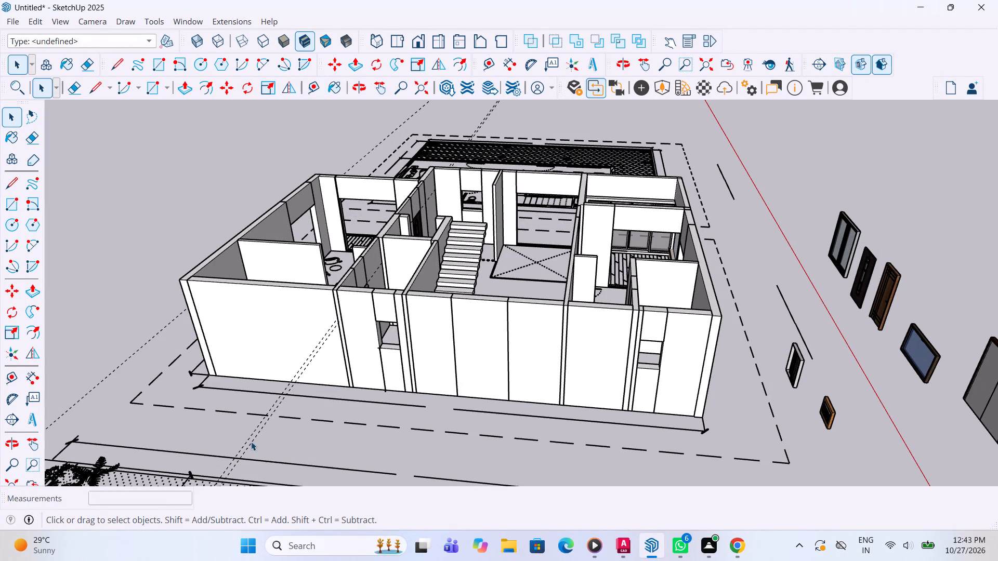
drag(251, 442, 199, 417)
drag(265, 446, 243, 435)
key(Delete)
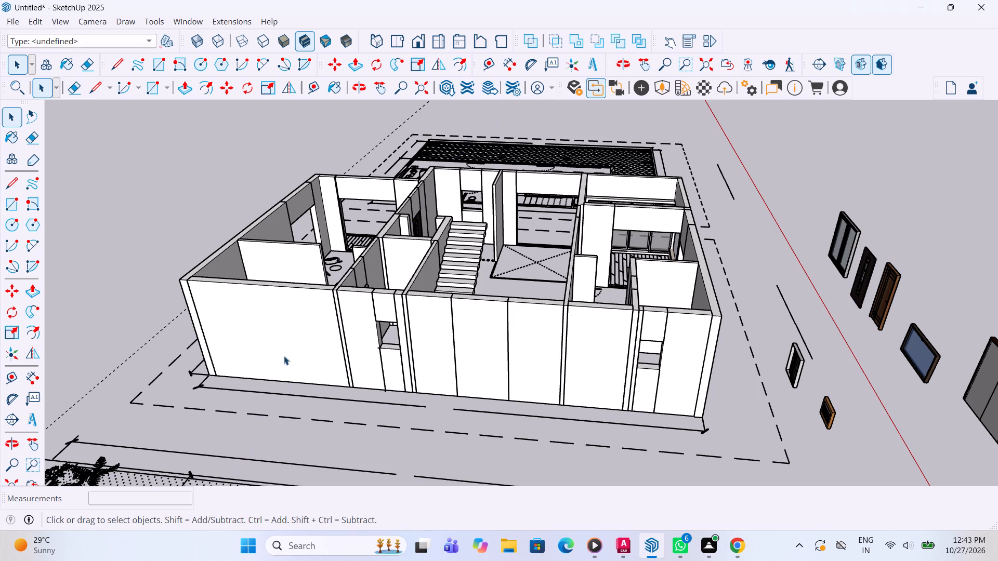
drag(169, 337, 130, 299)
key(Delete)
Measure the width of the large floor-level opening beside the balcony's sliding window with the Dimension tool, without placing a dimension.
scroll(332, 334, down, 3)
middle_drag(428, 388, 776, 409)
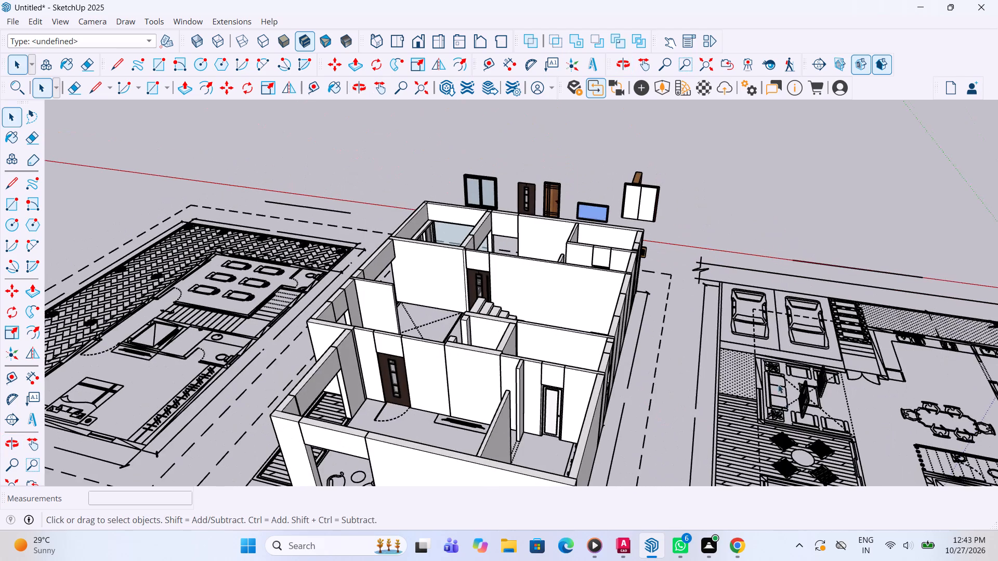
scroll(736, 308, down, 5)
scroll(481, 372, up, 3)
middle_drag(481, 372, 732, 394)
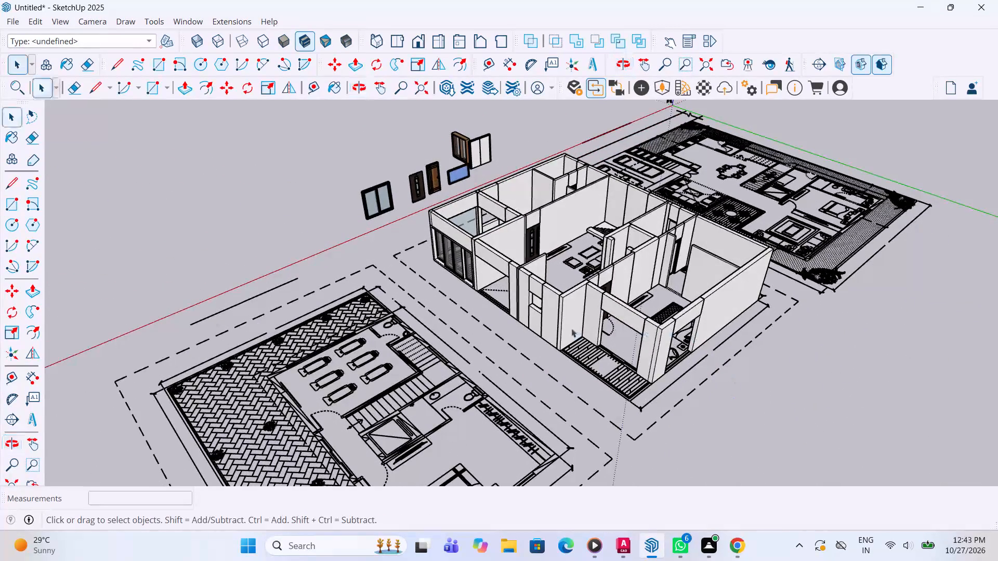
scroll(571, 328, down, 5)
scroll(568, 318, up, 5)
scroll(498, 282, up, 4)
middle_drag(449, 296, 557, 325)
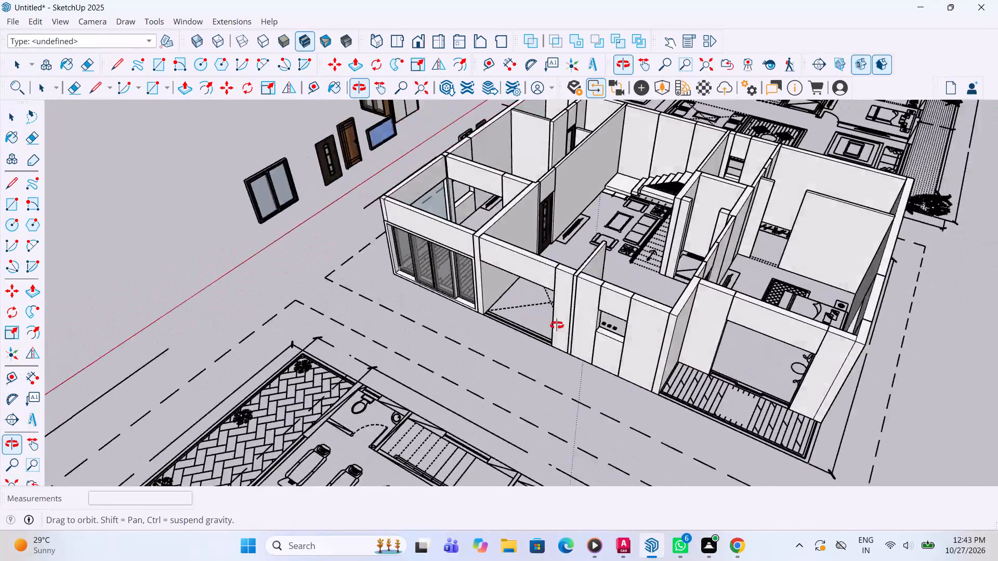
middle_drag(557, 325, 643, 337)
scroll(624, 275, up, 4)
scroll(505, 352, up, 1)
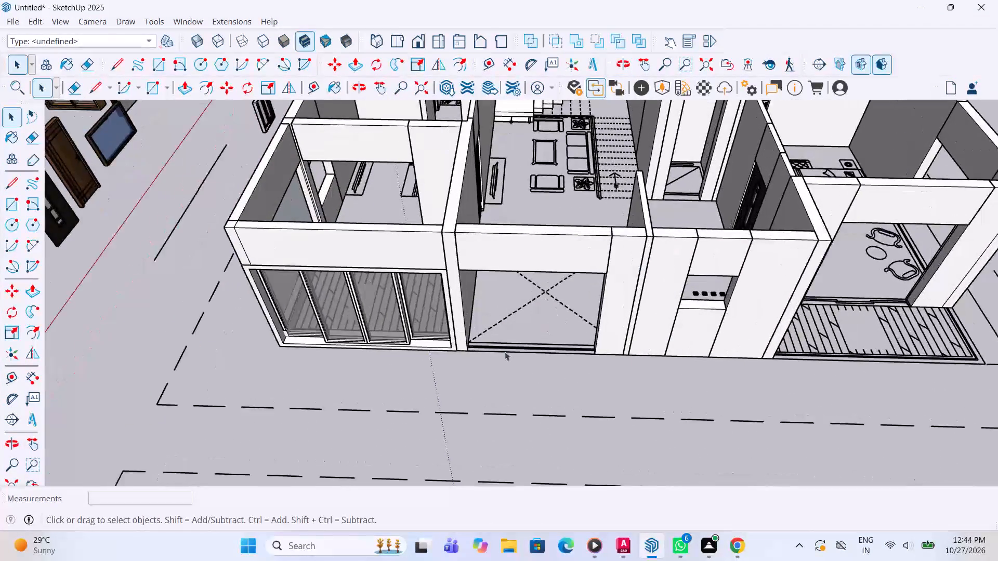
scroll(505, 352, up, 2)
click(30, 379)
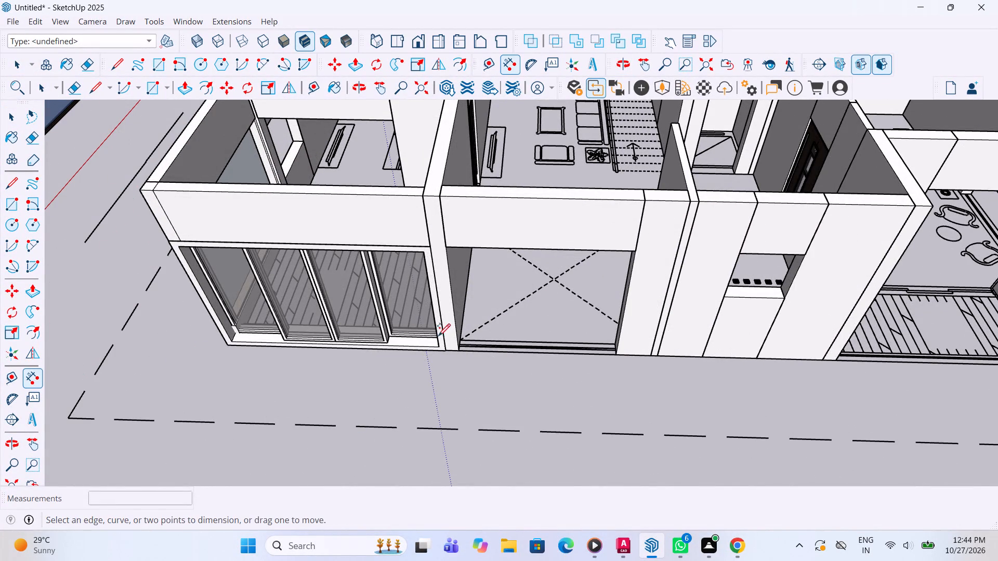
click(459, 353)
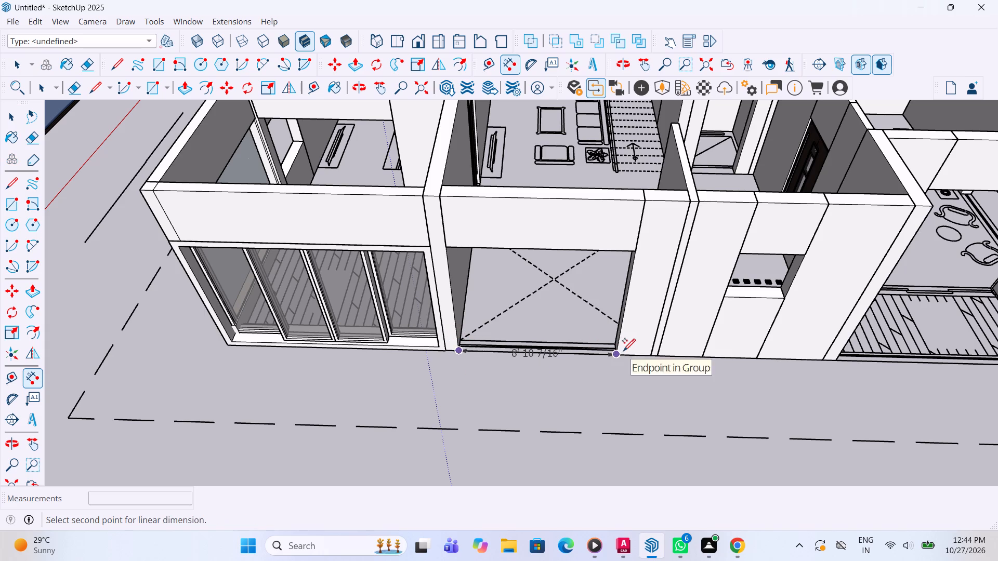
key(Escape)
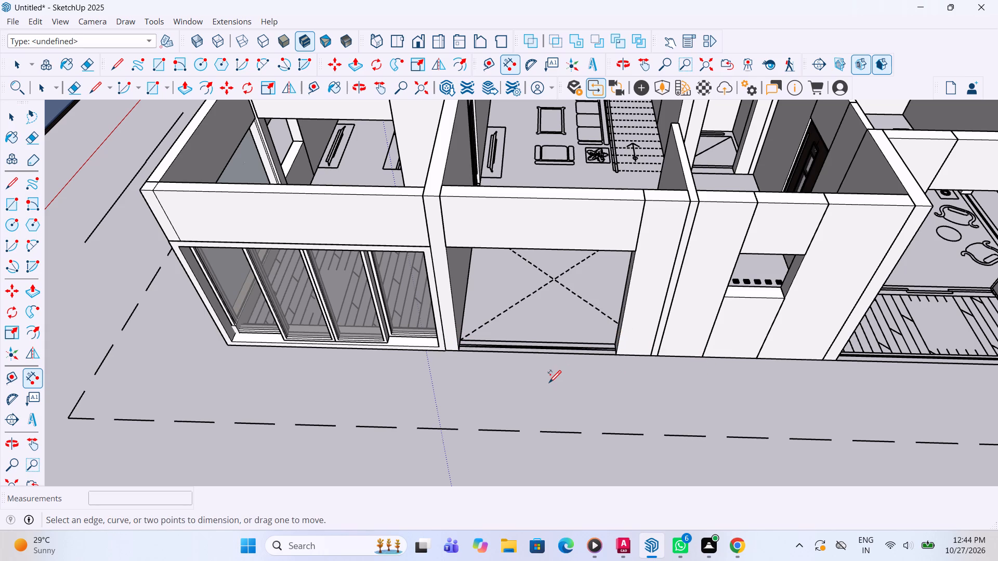
Copy the imported black-framed two-panel sliding window about 37' 7" to the ground in front of the opening beside the balcony.
scroll(549, 380, down, 6)
scroll(567, 252, down, 6)
middle_drag(591, 413, 591, 399)
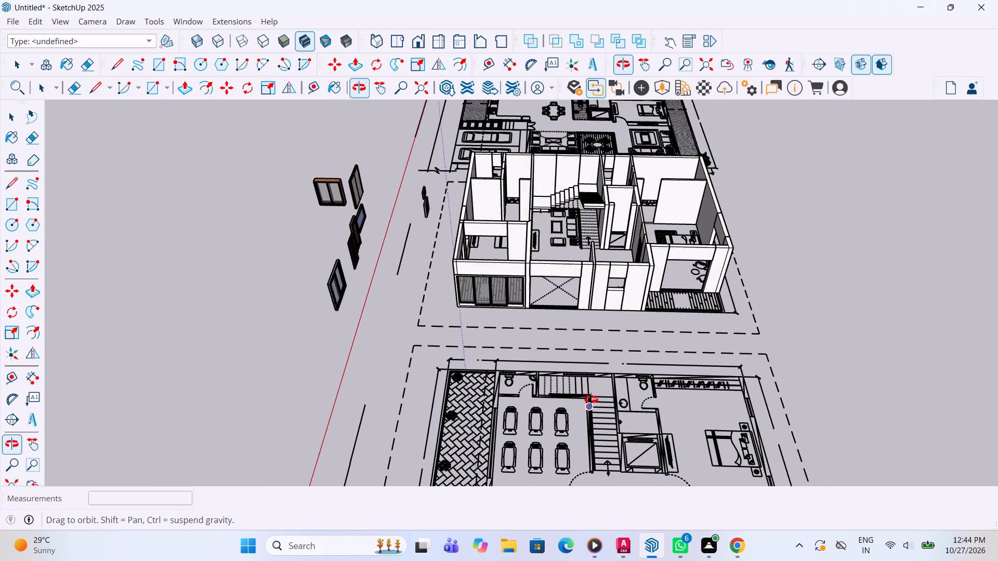
middle_drag(591, 399, 866, 306)
scroll(501, 347, up, 5)
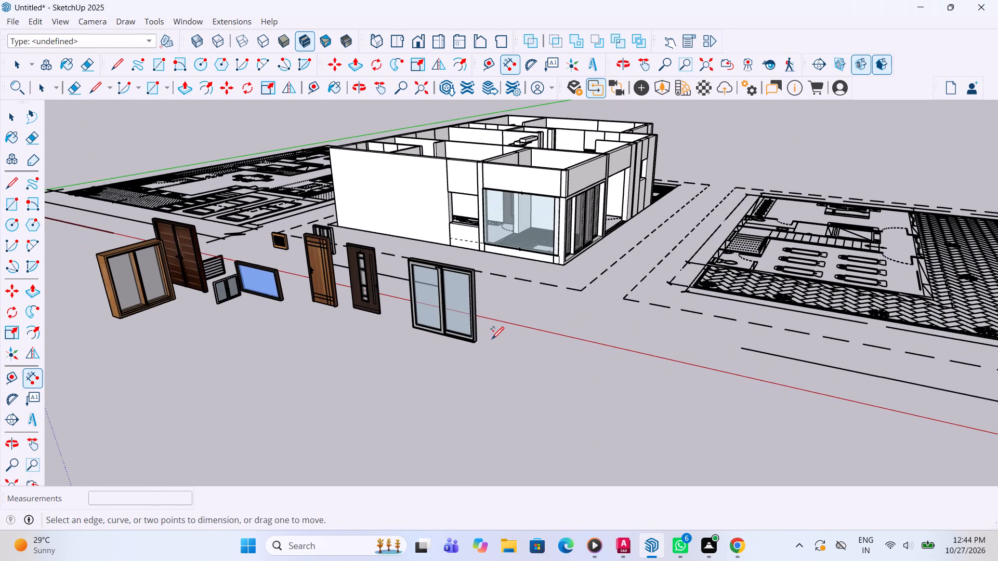
key(space)
click(451, 305)
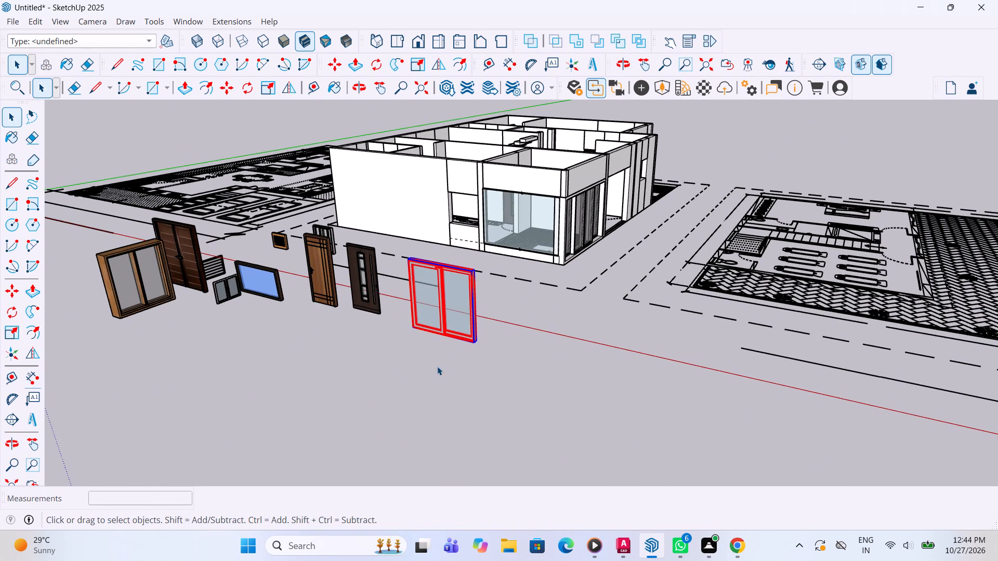
key(m)
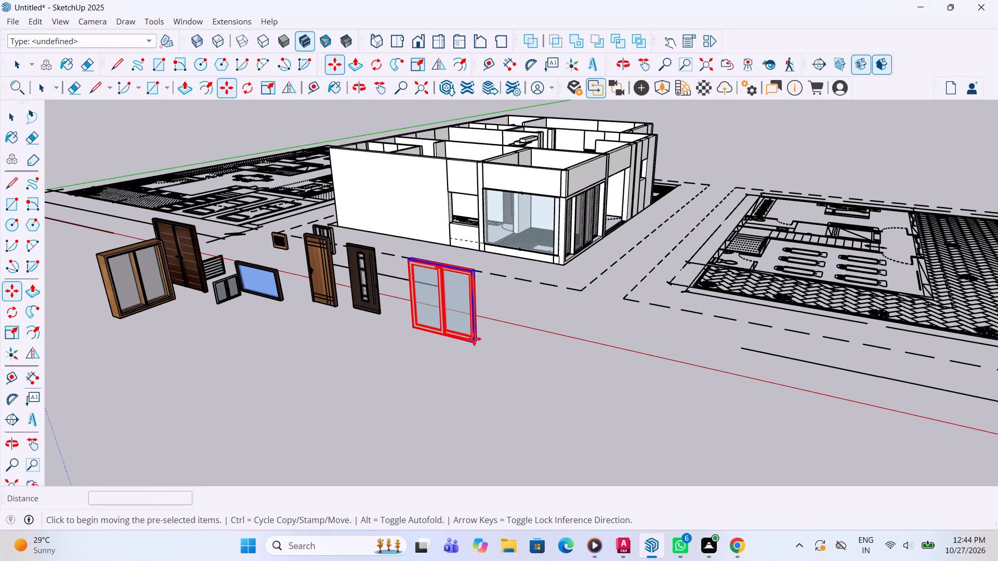
click(474, 339)
middle_drag(699, 191, 361, 279)
scroll(442, 313, up, 3)
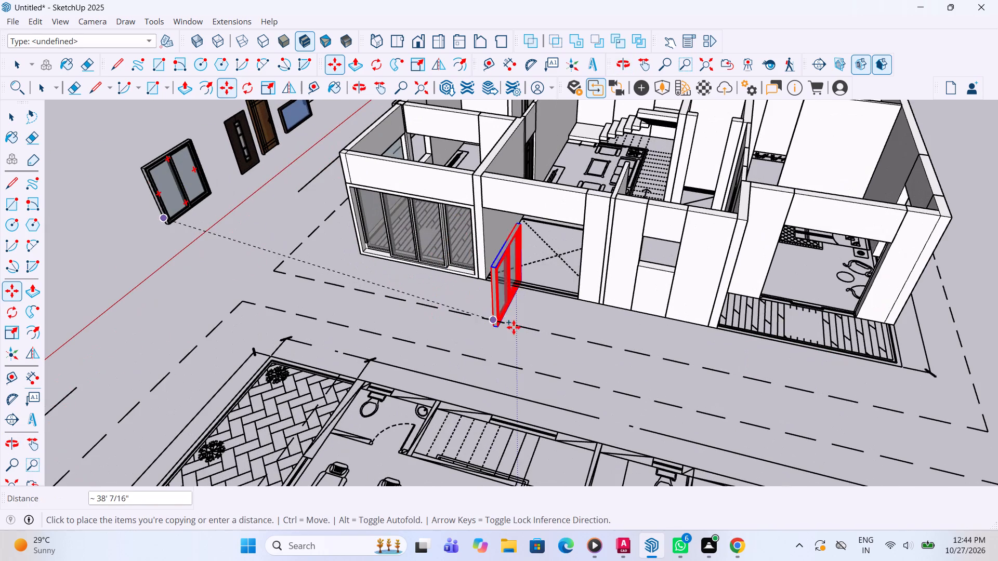
click(449, 360)
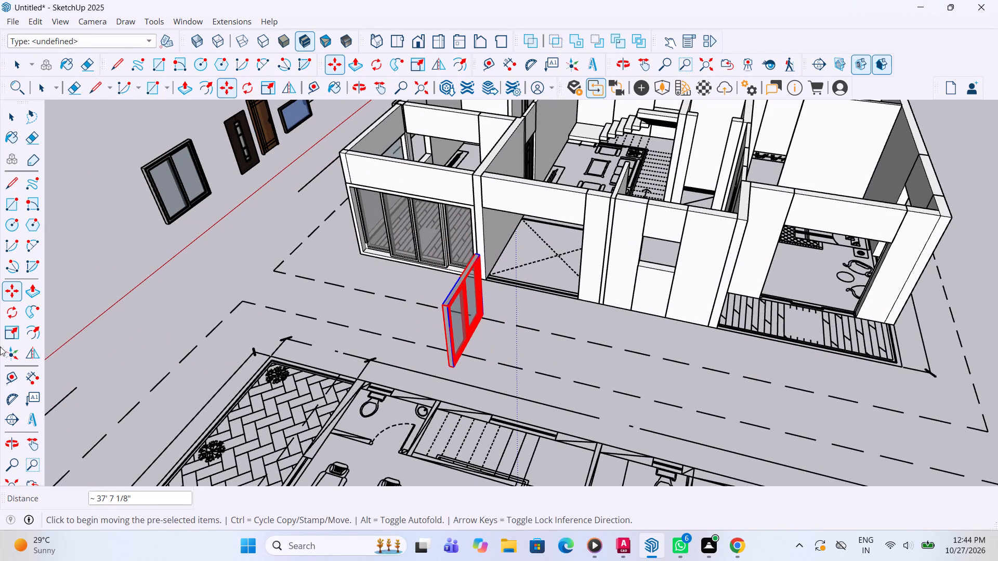
Rotate the copied sliding window 90° in the ground plane about a point in front of the opening.
click(14, 306)
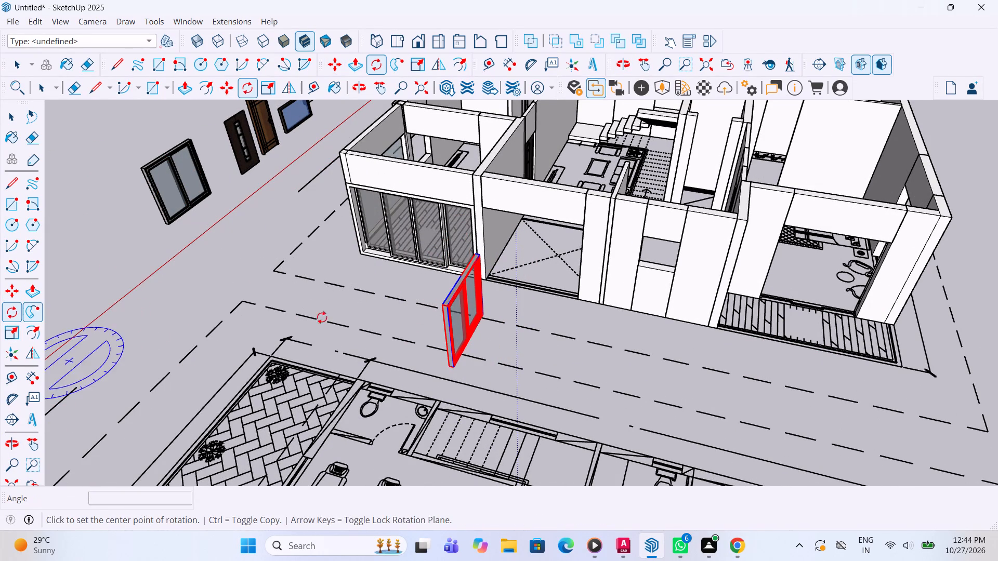
click(516, 356)
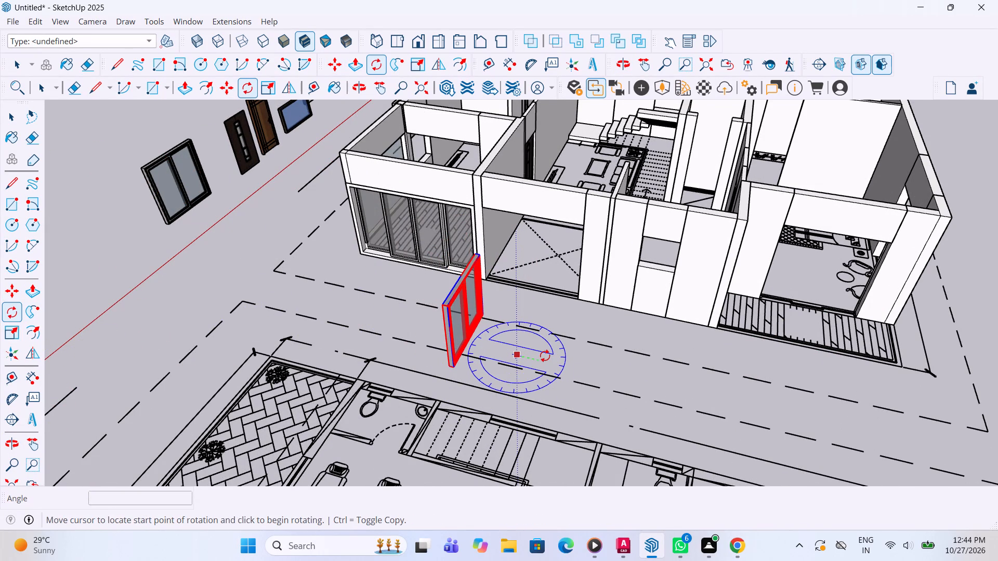
click(545, 356)
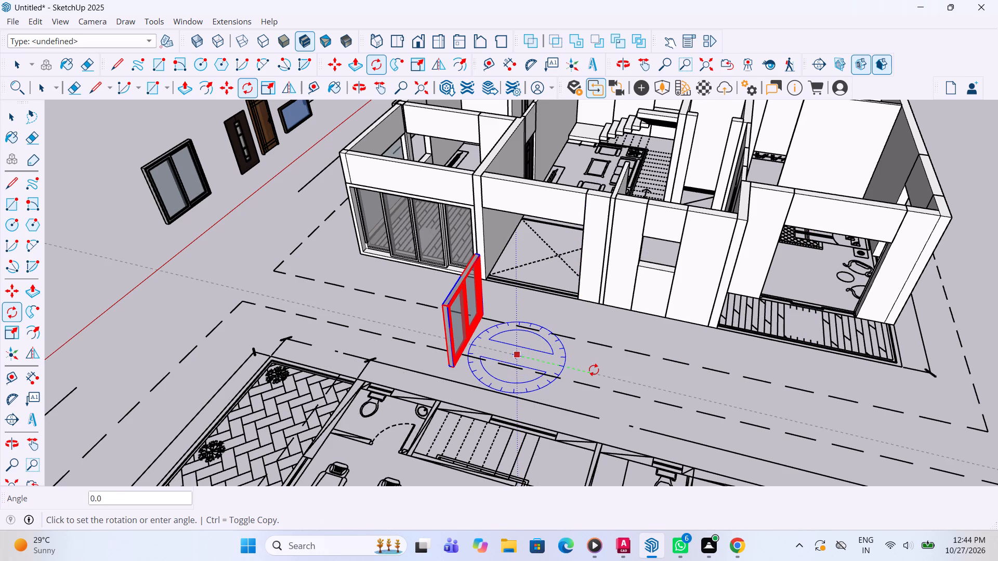
click(534, 310)
scroll(540, 328, down, 8)
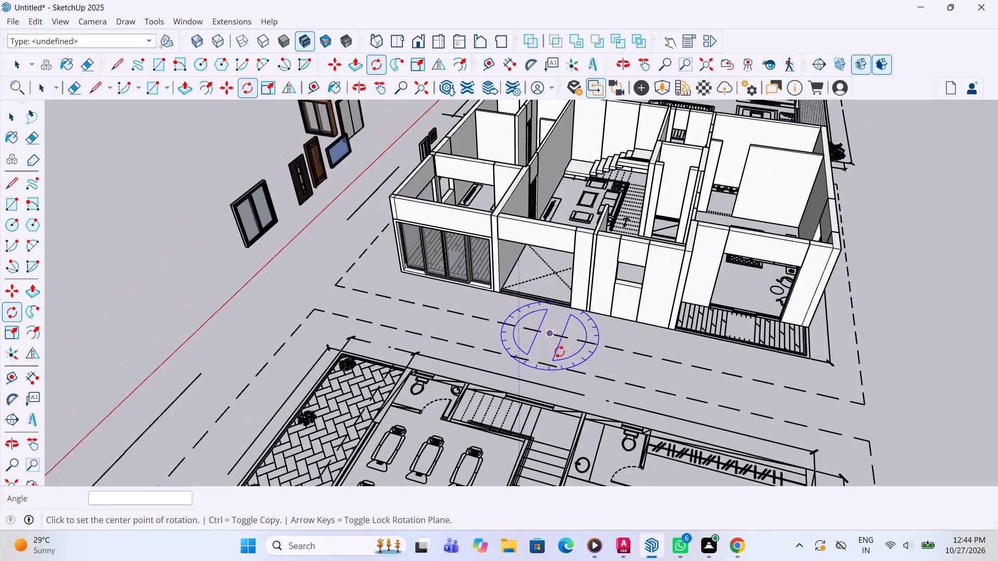
Move the rotated two-panel sliding window about 147' 9" so its lower corner meets the bottom corner of the opening beside the balcony.
scroll(559, 352, down, 13)
scroll(532, 332, up, 1)
middle_click(532, 332)
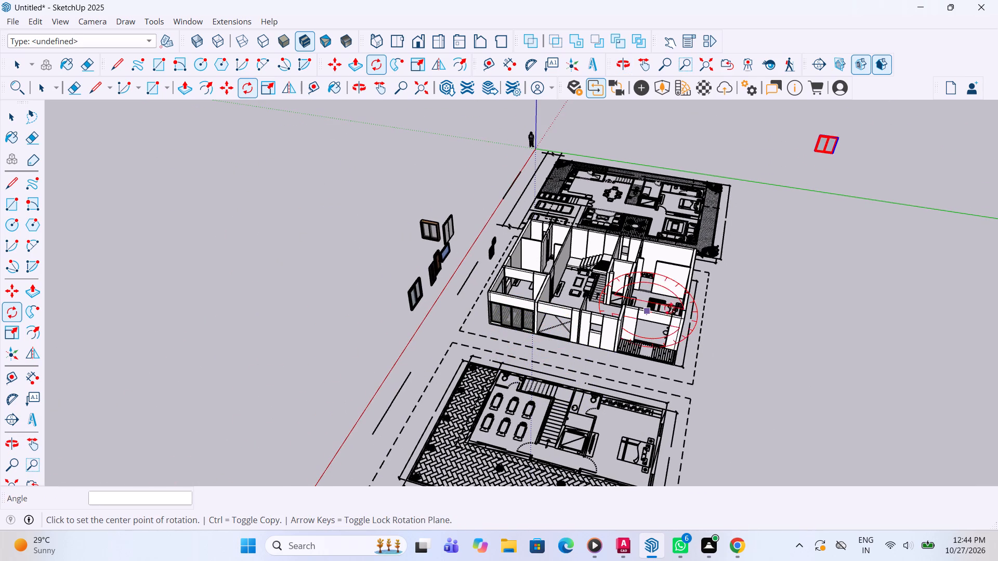
key(m)
click(836, 154)
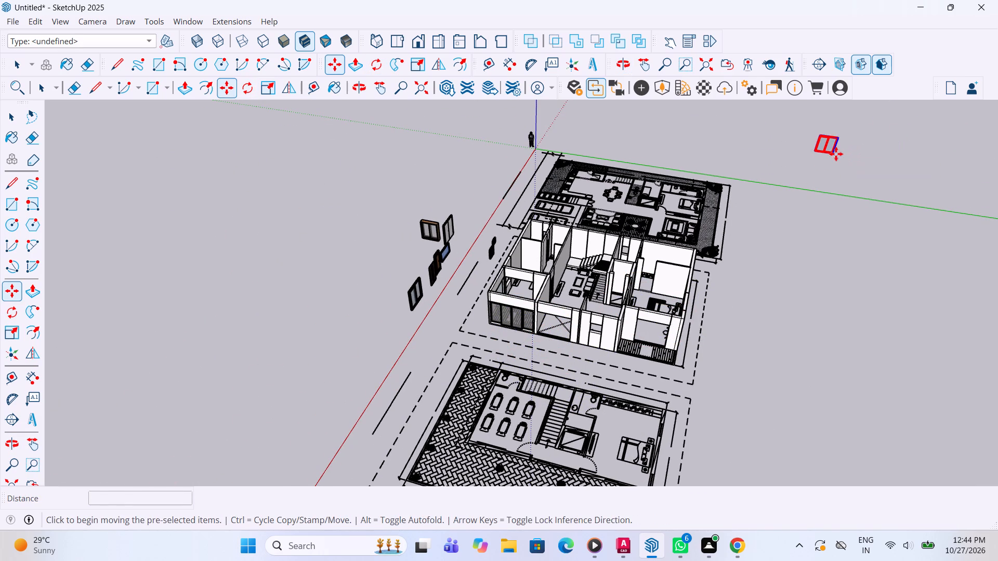
scroll(515, 397, up, 4)
scroll(572, 314, up, 10)
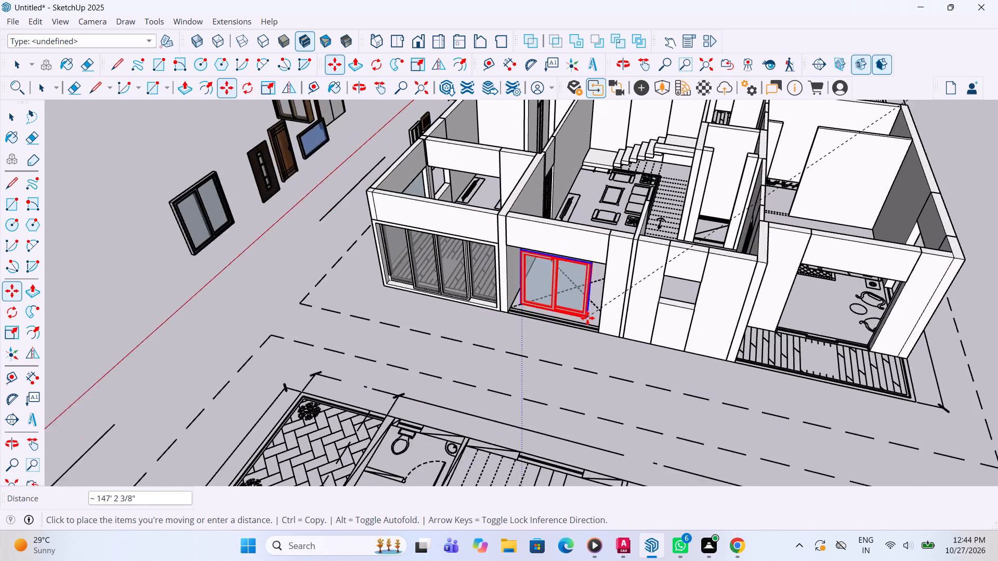
scroll(587, 318, up, 16)
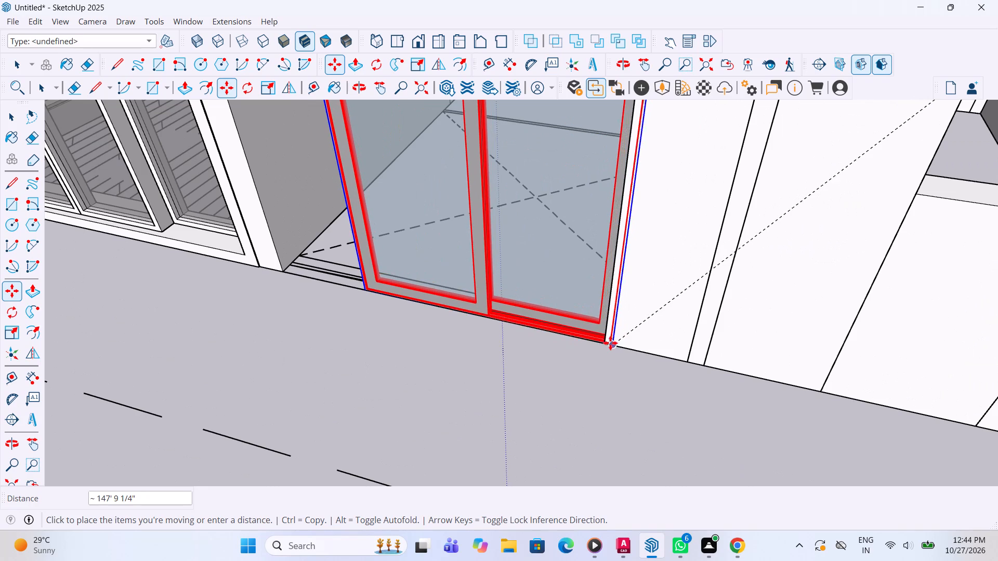
click(604, 343)
Scale the placed sliding window by about 1.35 in width and 1.22 in height to fill the opening up to its opposite top corner.
middle_drag(524, 379, 558, 383)
scroll(549, 438, down, 4)
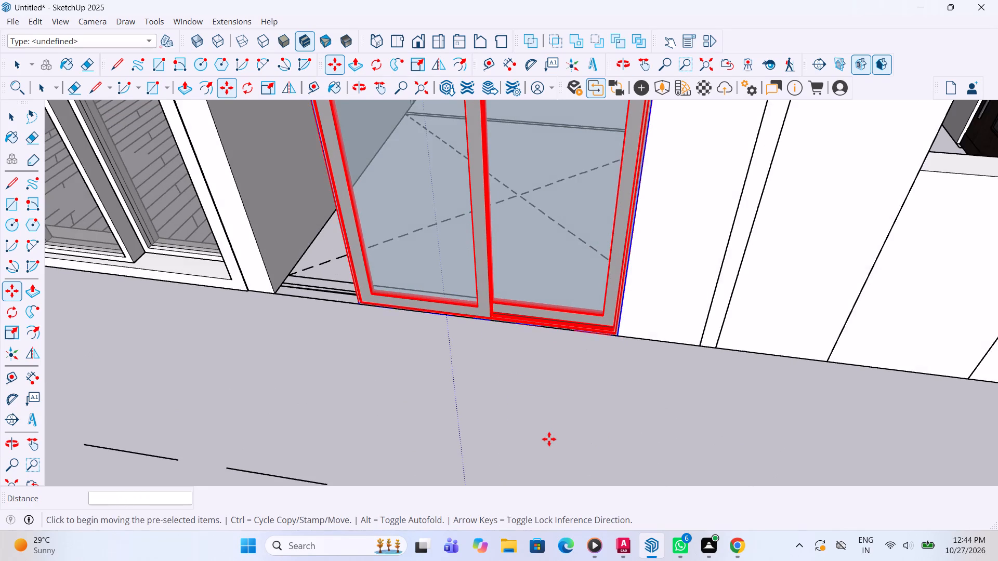
scroll(549, 439, down, 3)
key(s)
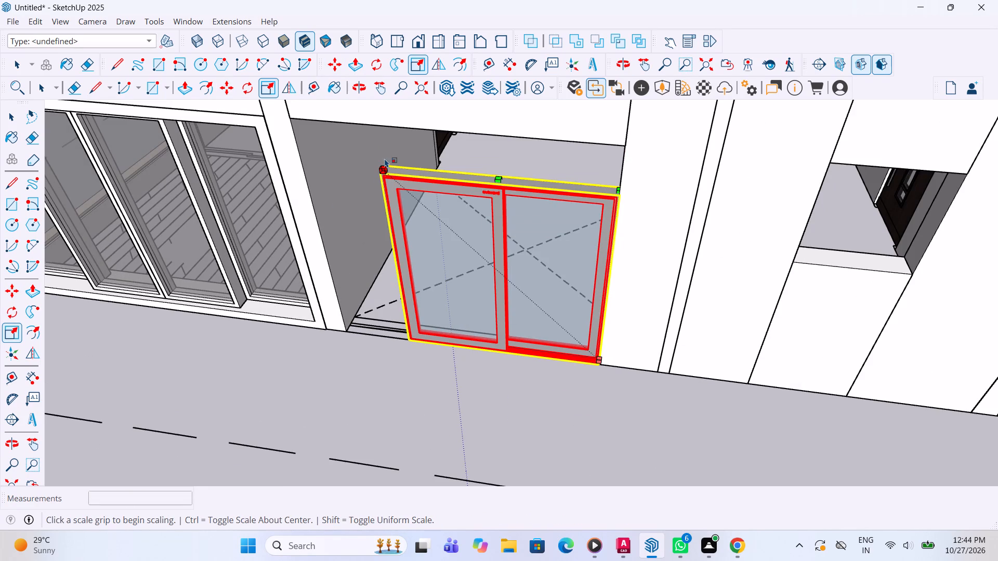
middle_drag(387, 321, 408, 293)
scroll(443, 404, down, 5)
middle_drag(462, 399, 474, 373)
scroll(413, 197, up, 2)
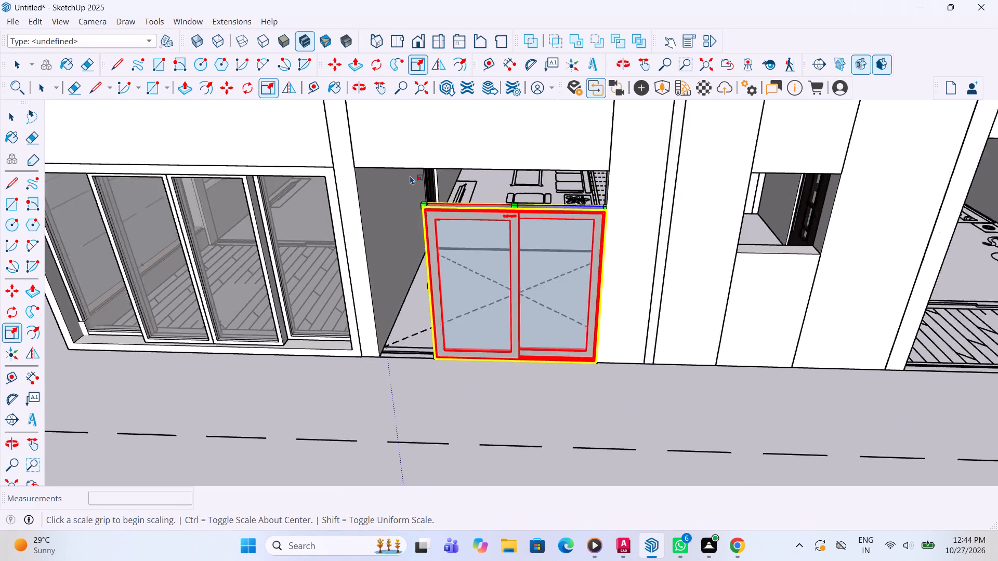
scroll(410, 176, up, 2)
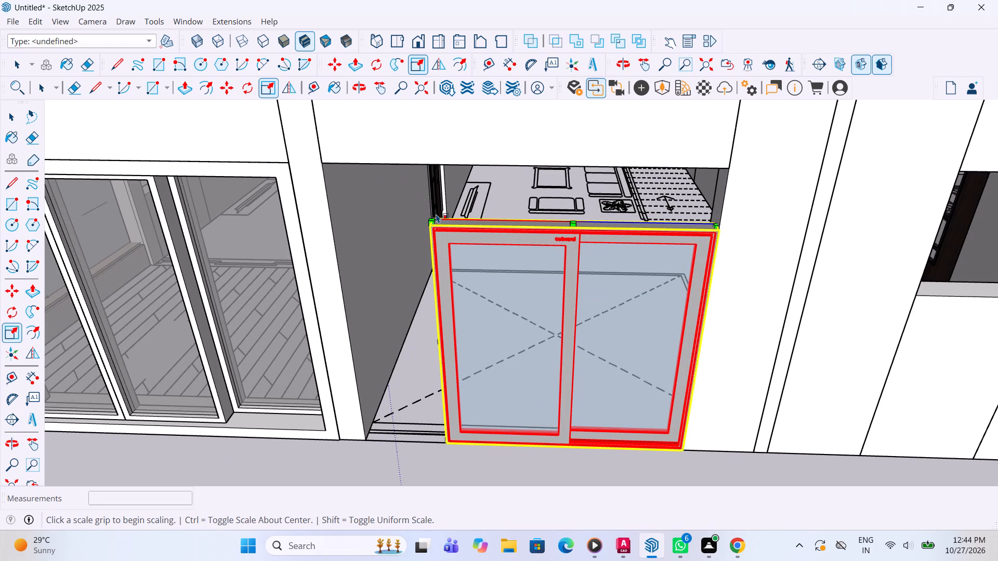
drag(433, 224, 384, 215)
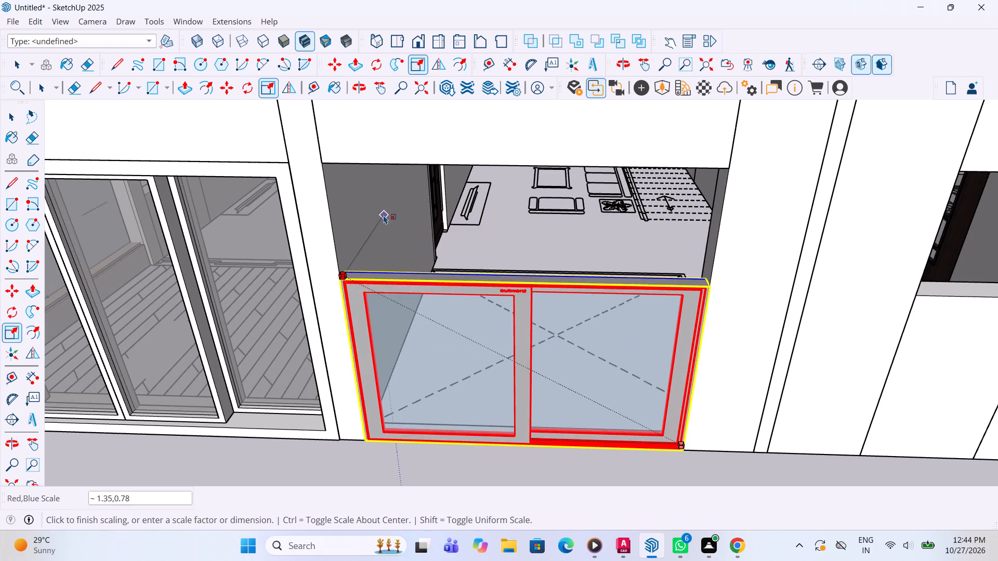
drag(384, 215, 323, 166)
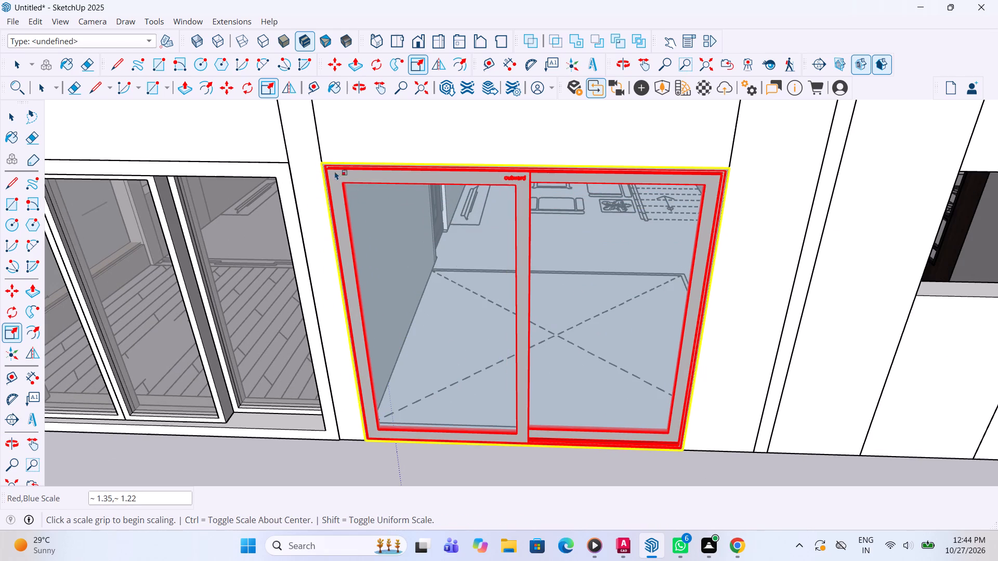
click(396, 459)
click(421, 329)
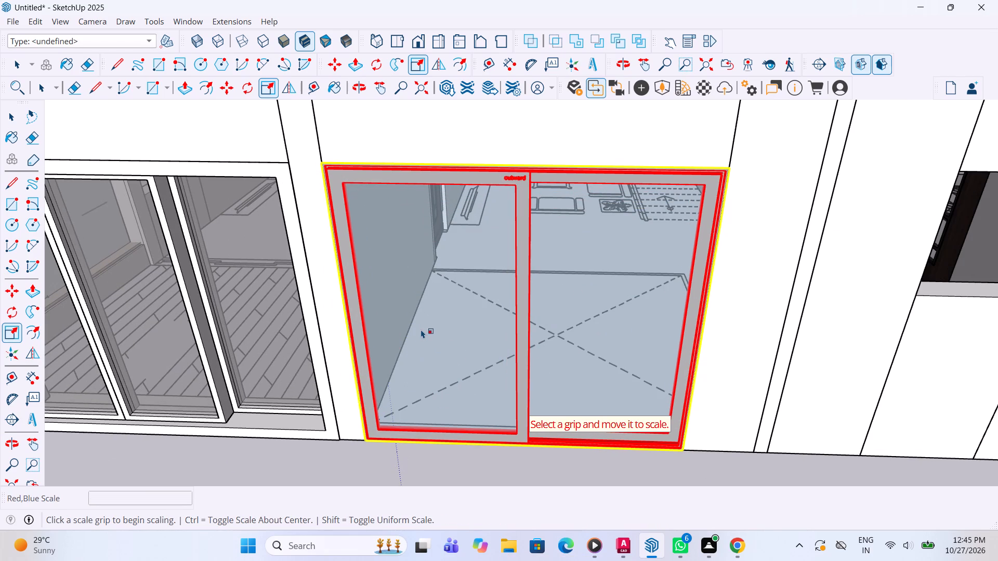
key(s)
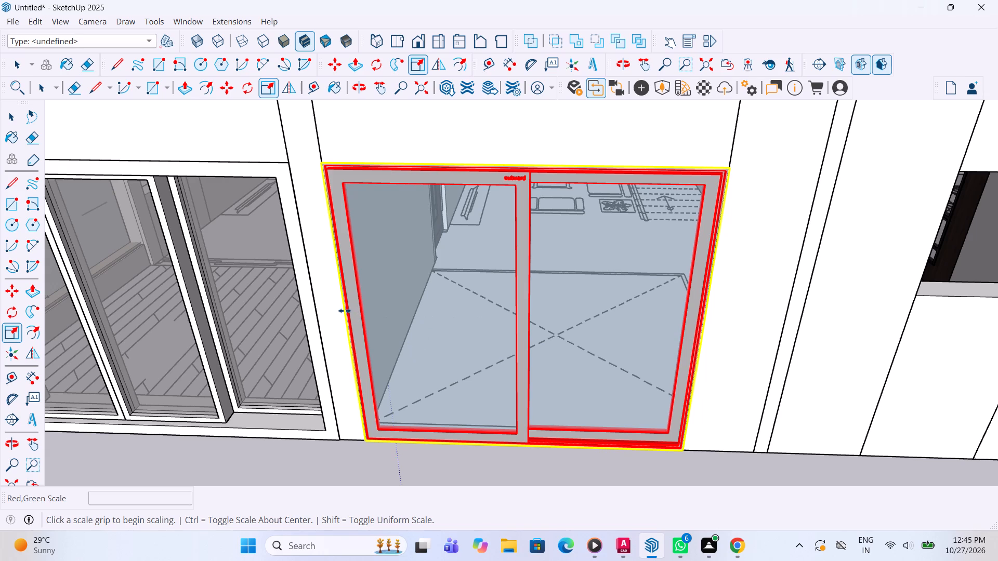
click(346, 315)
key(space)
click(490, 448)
Examine the fitted sliding windows, the openings still empty around the house, and the imported doors, windows and ventilators standing beside it.
scroll(497, 443, down, 6)
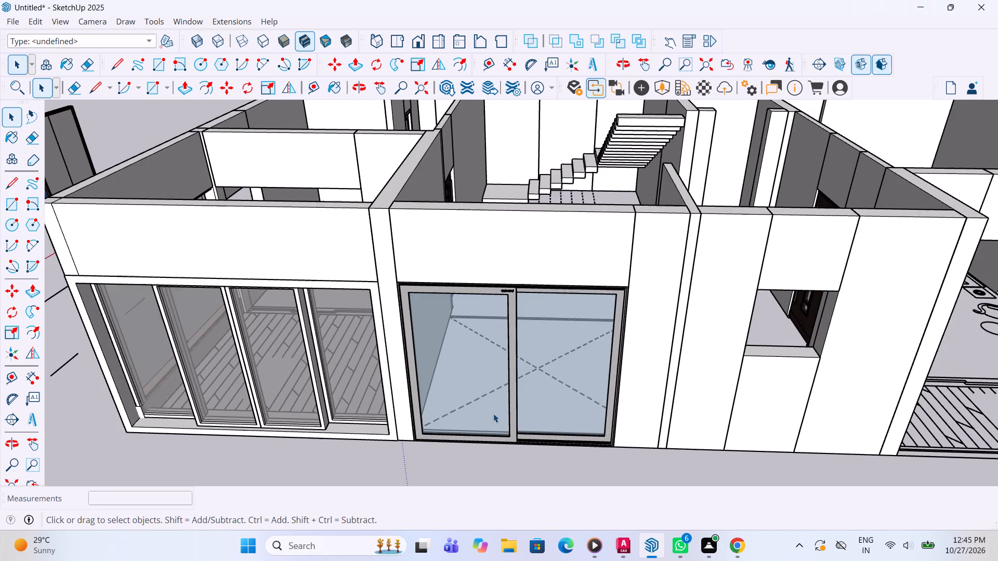
scroll(440, 338, down, 4)
scroll(478, 412, up, 2)
middle_drag(478, 412, 501, 370)
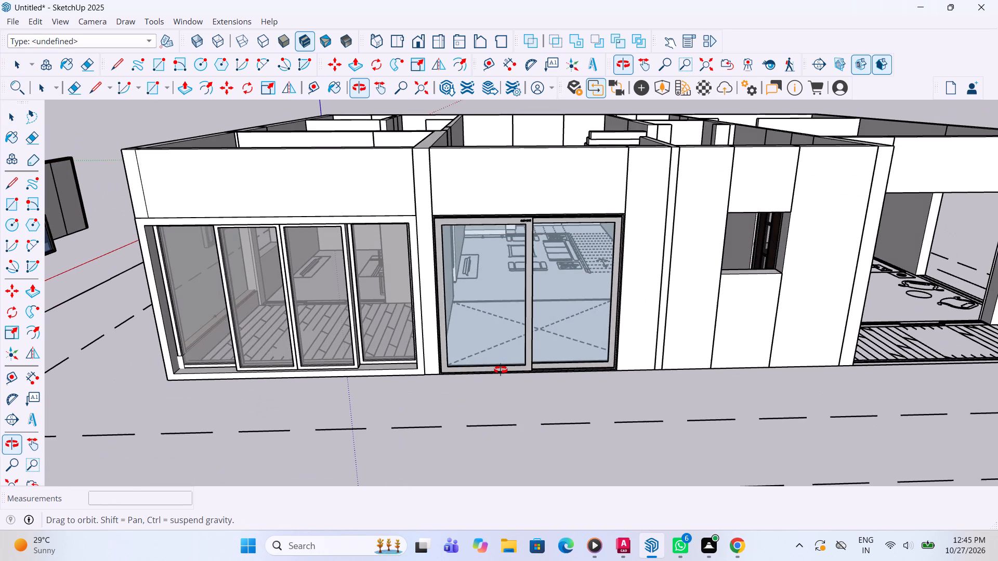
middle_drag(501, 370, 495, 370)
scroll(495, 370, down, 4)
scroll(790, 324, up, 1)
middle_drag(783, 324, 779, 324)
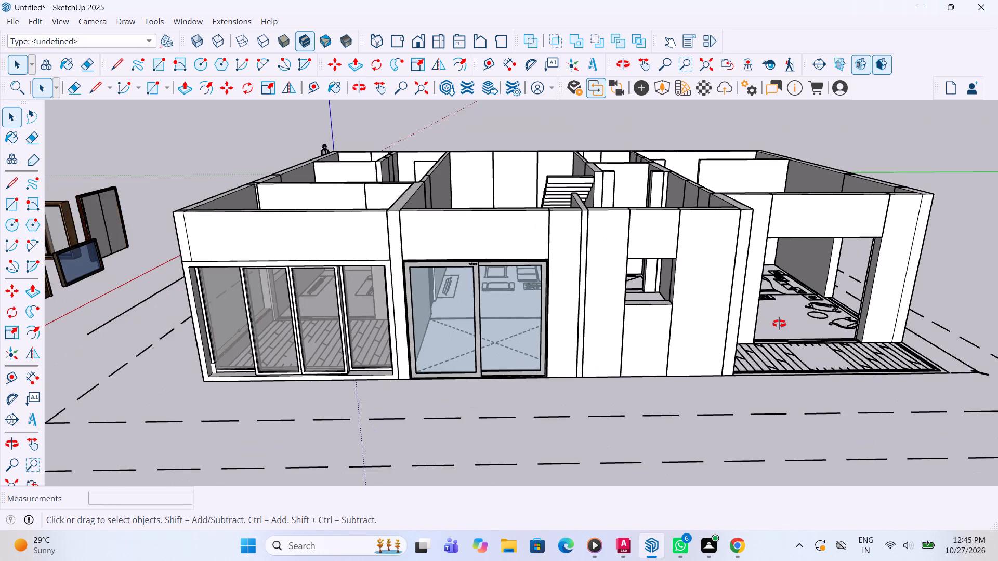
middle_drag(779, 324, 753, 324)
scroll(663, 348, down, 4)
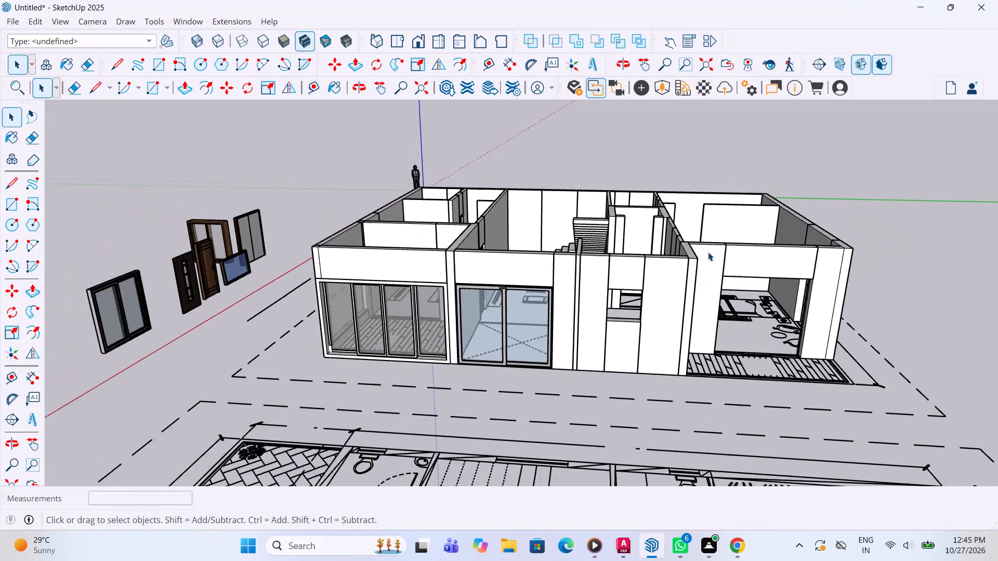
middle_drag(702, 248, 727, 320)
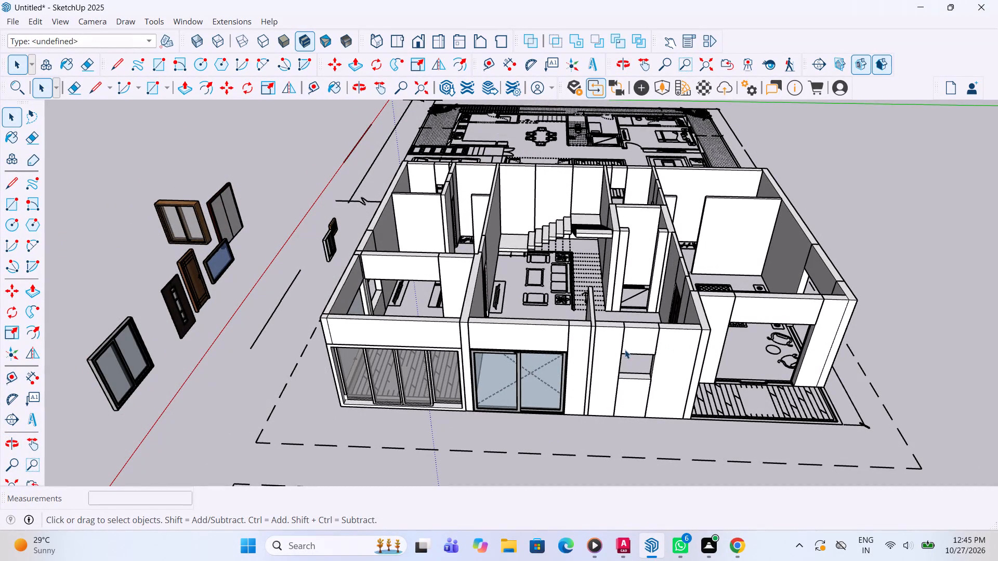
scroll(625, 343, down, 1)
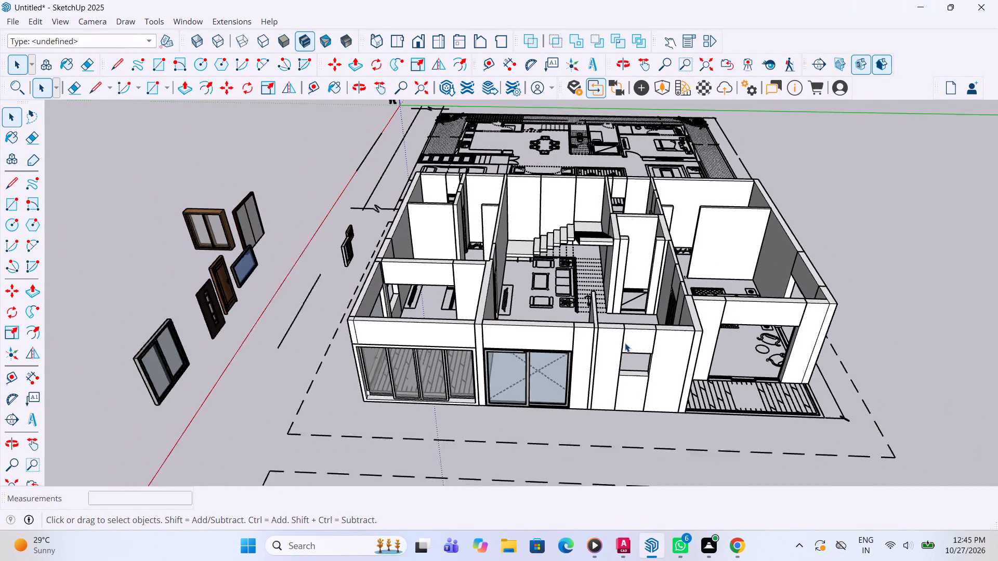
scroll(625, 343, down, 2)
scroll(631, 352, up, 3)
scroll(676, 383, up, 3)
scroll(676, 383, down, 5)
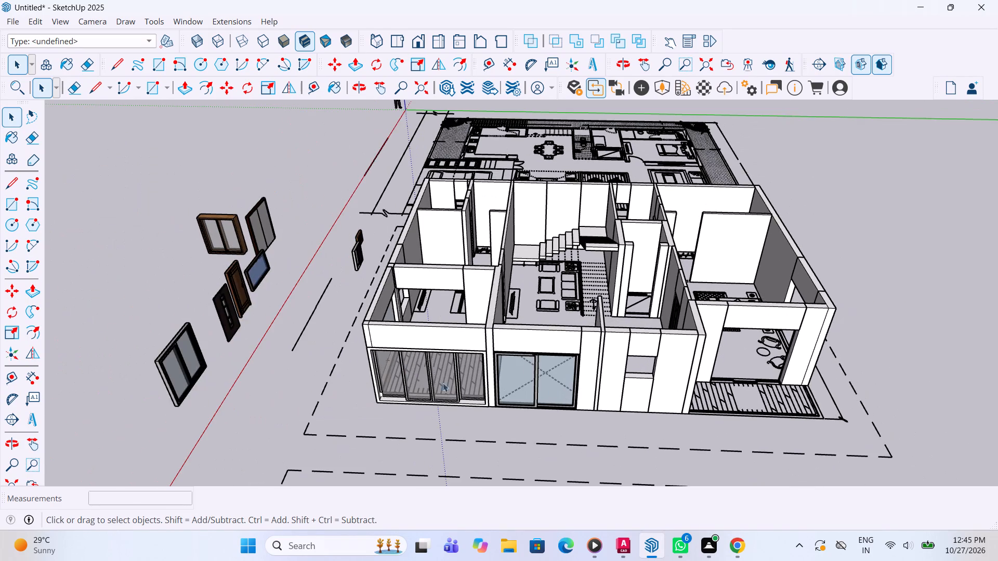
scroll(121, 325, up, 2)
middle_drag(149, 324, 536, 261)
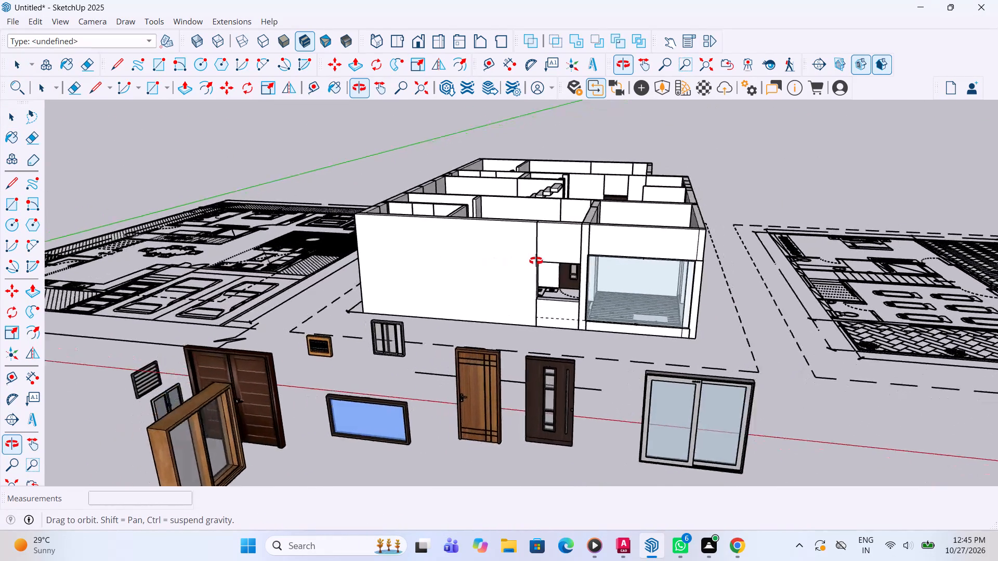
middle_drag(536, 261, 573, 263)
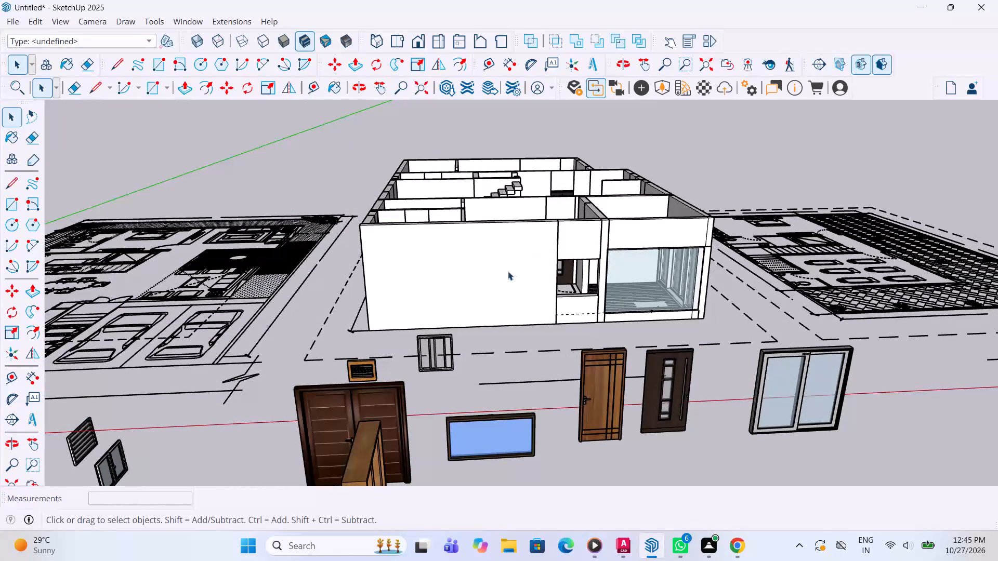
scroll(782, 344, up, 1)
middle_drag(778, 344, 366, 370)
scroll(835, 262, up, 2)
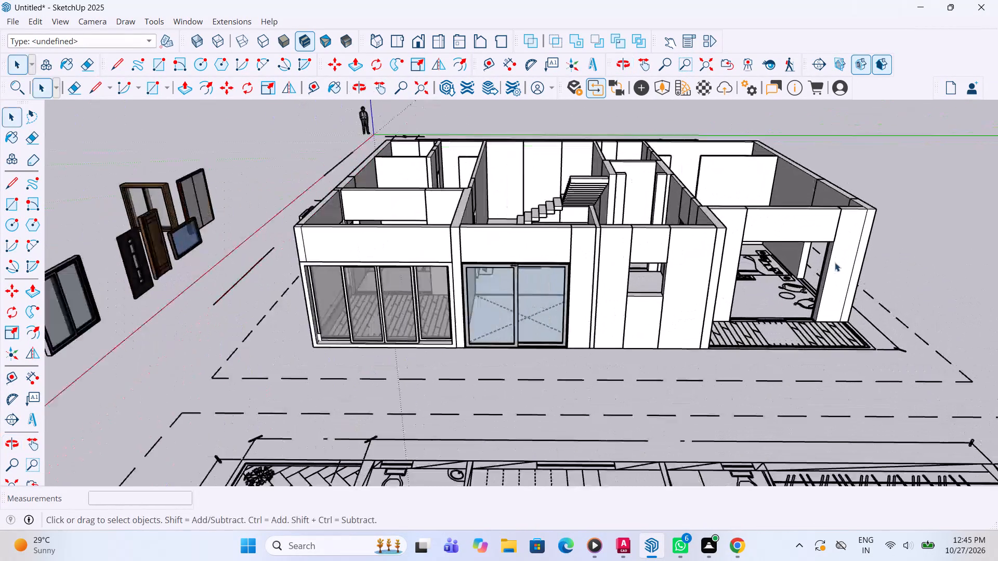
Switch to 3D Warehouse in the browser, search for "puja ventilation" and review the models found.
click(739, 539)
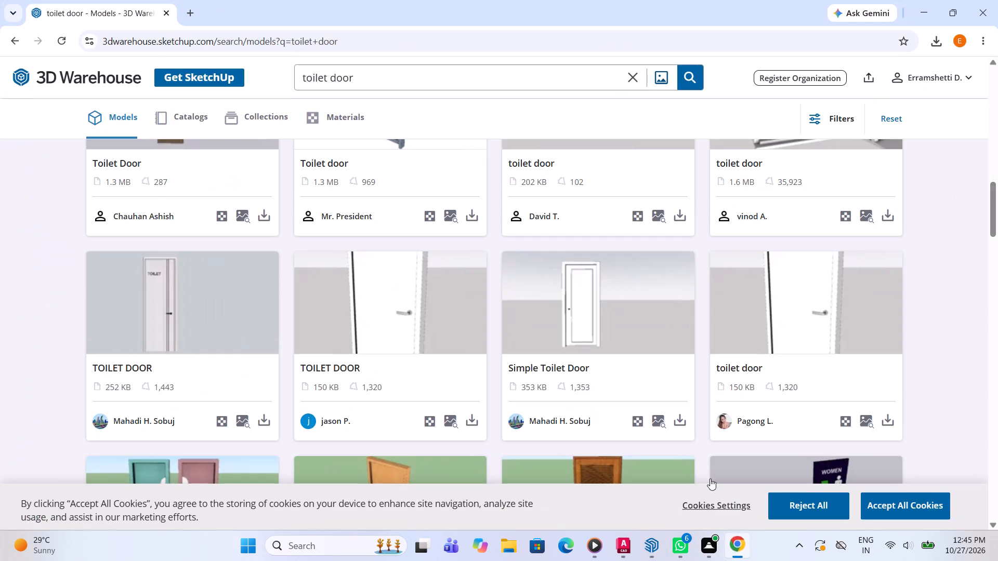
double_click(631, 76)
text(puk)
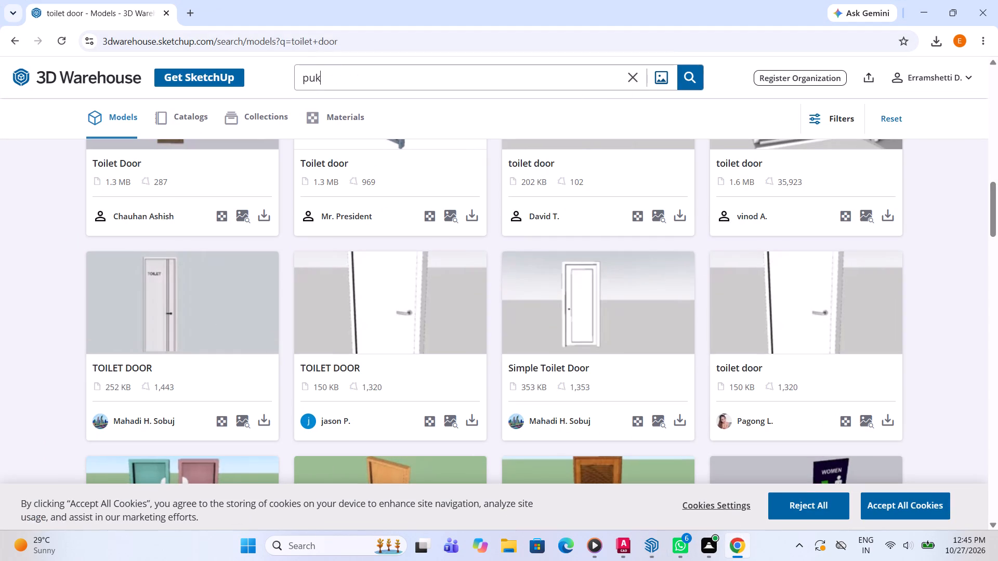
key(BackSpace)
key(l)
key(BackSpace)
text(a)
key(space)
key(BackSpace)
key(BackSpace)
text(ja ventilation)
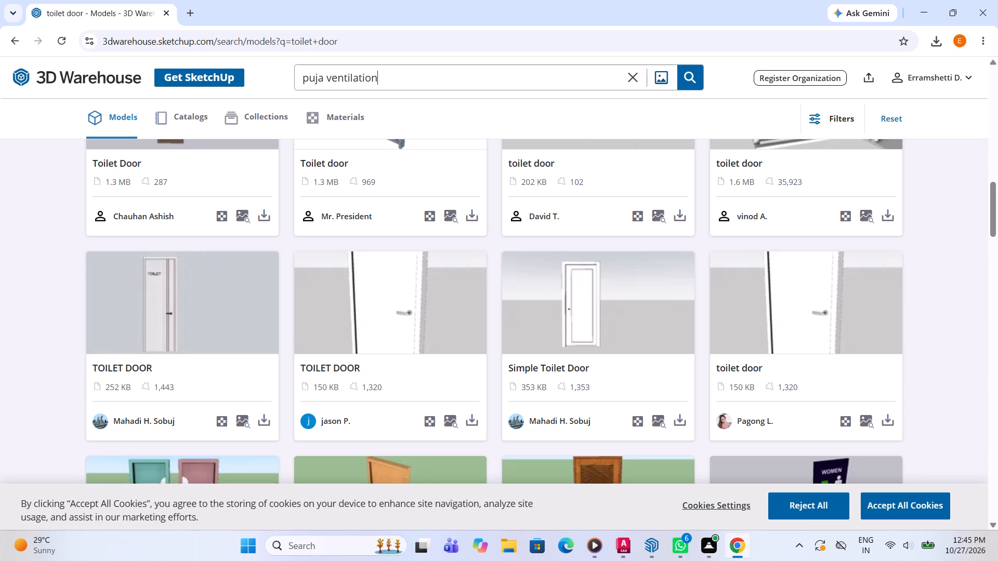
key(Return)
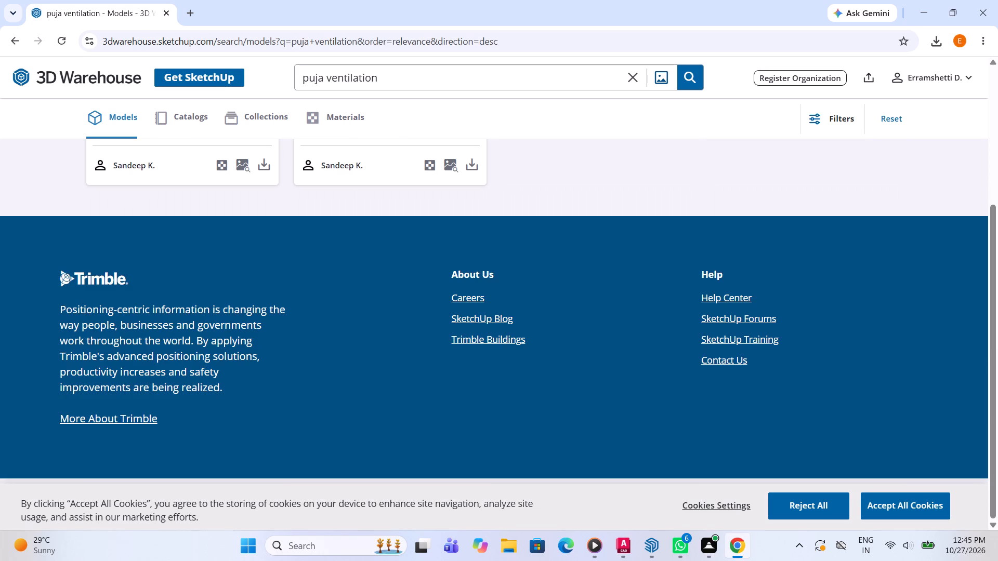
scroll(394, 271, up, 2)
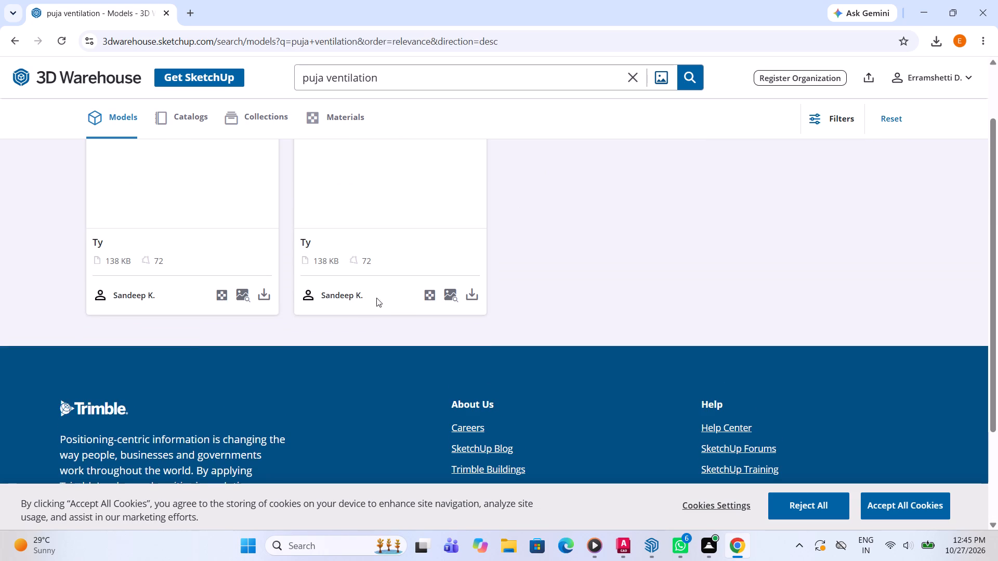
scroll(281, 340, up, 2)
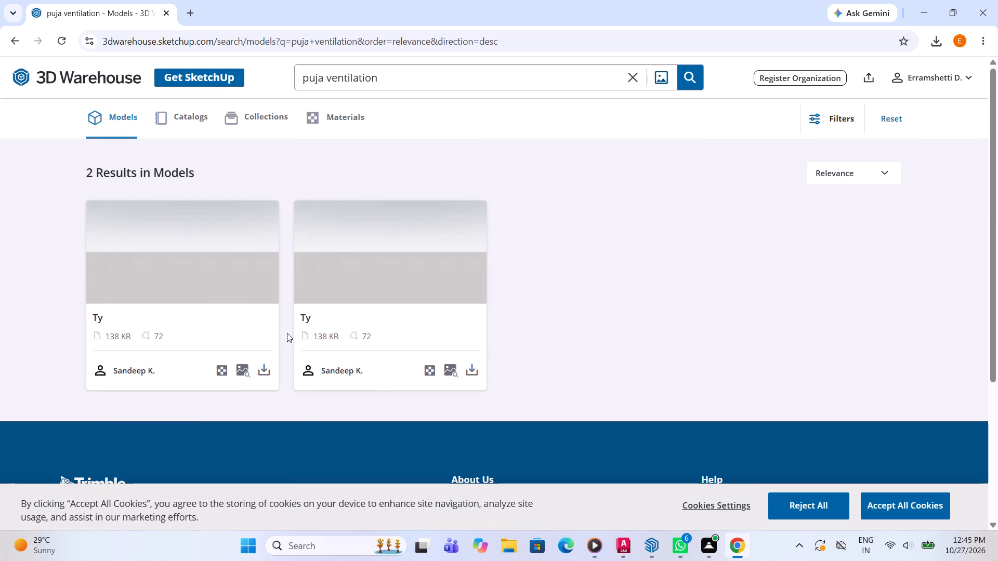
Shorten the 3D Warehouse search to "ventilation" and run it.
click(323, 72)
key(BackSpace)
key(BackSpace)
key(BackSpace)
key(BackSpace)
key(BackSpace)
key(BackSpace)
key(BackSpace)
key(BackSpace)
key(BackSpace)
key(BackSpace)
key(BackSpace)
key(BackSpace)
key(BackSpace)
key(BackSpace)
key(BackSpace)
key(BackSpace)
key(BackSpace)
key(BackSpace)
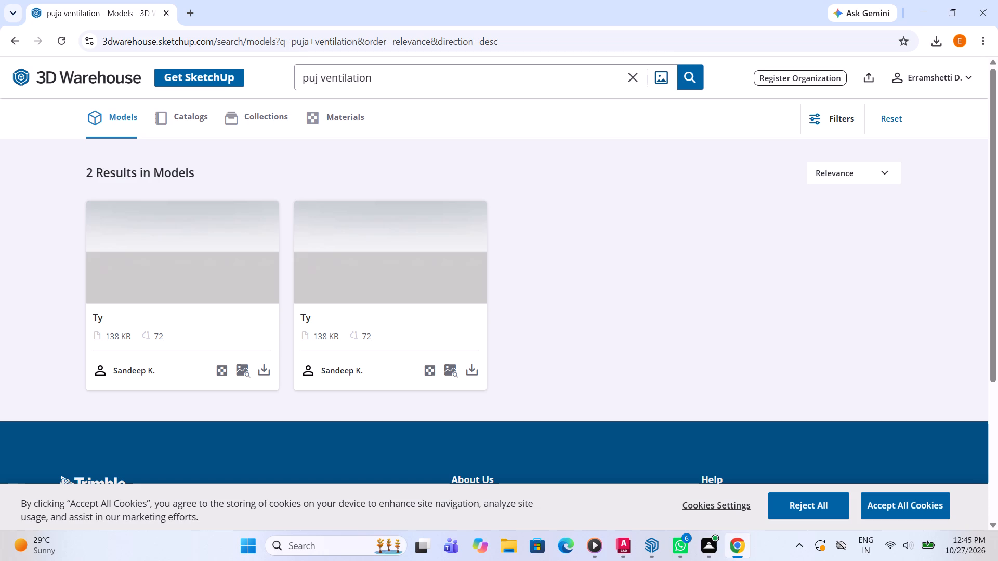
key(backslash)
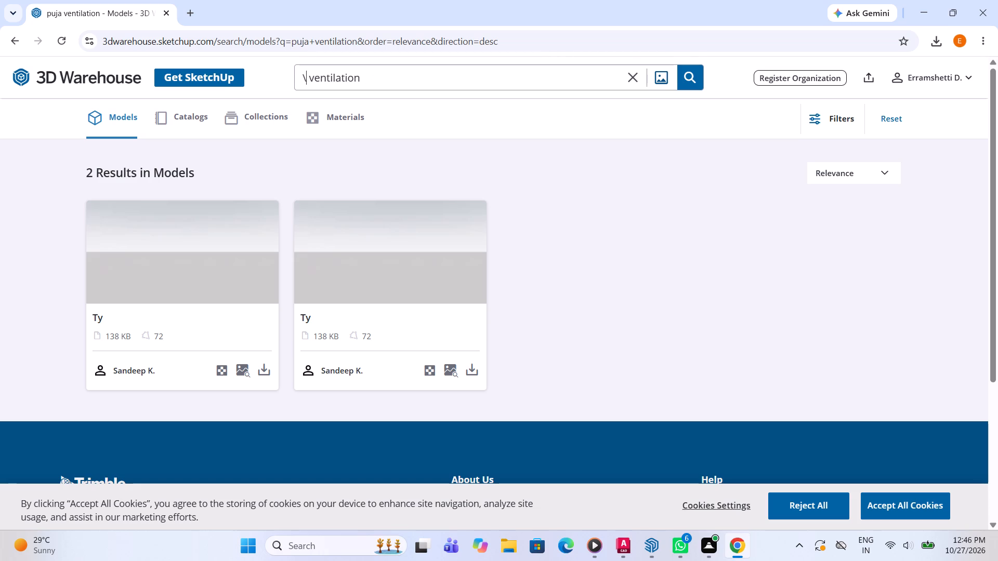
key(BackSpace)
key(Return)
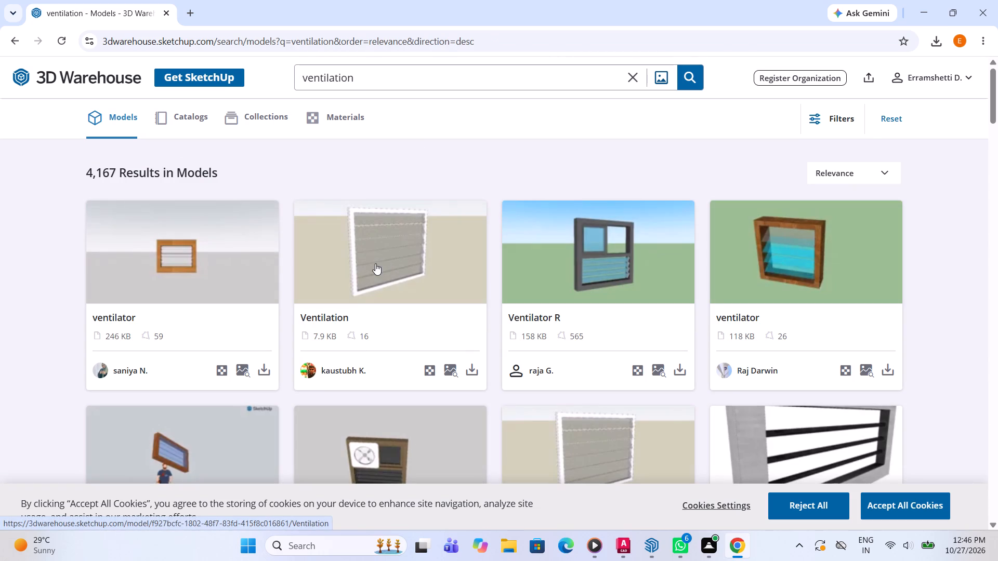
Browse the "ventilation" models in 3D Warehouse, loading further results, to look for a ventilator that suits the house's openings.
scroll(378, 261, down, 4)
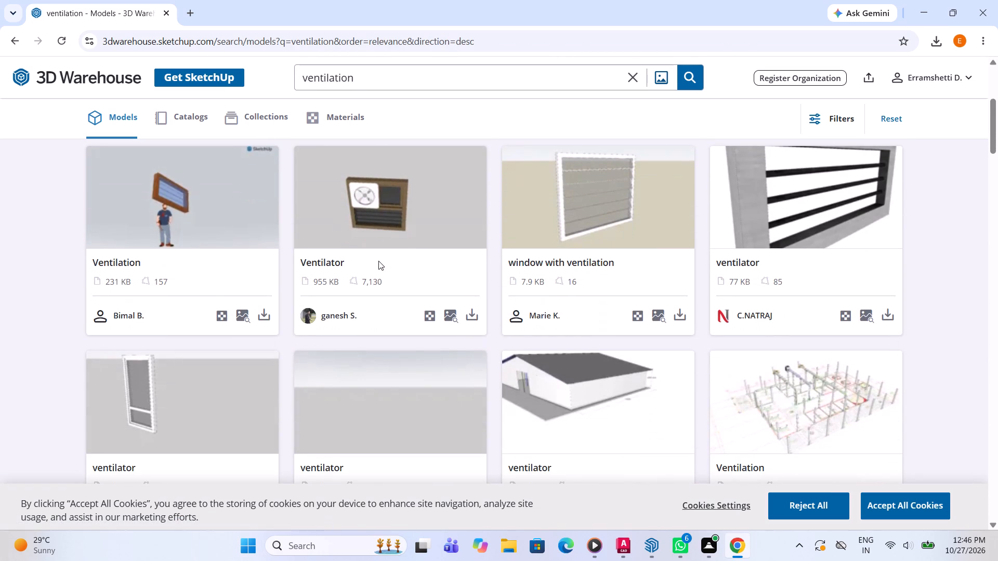
scroll(378, 261, down, 4)
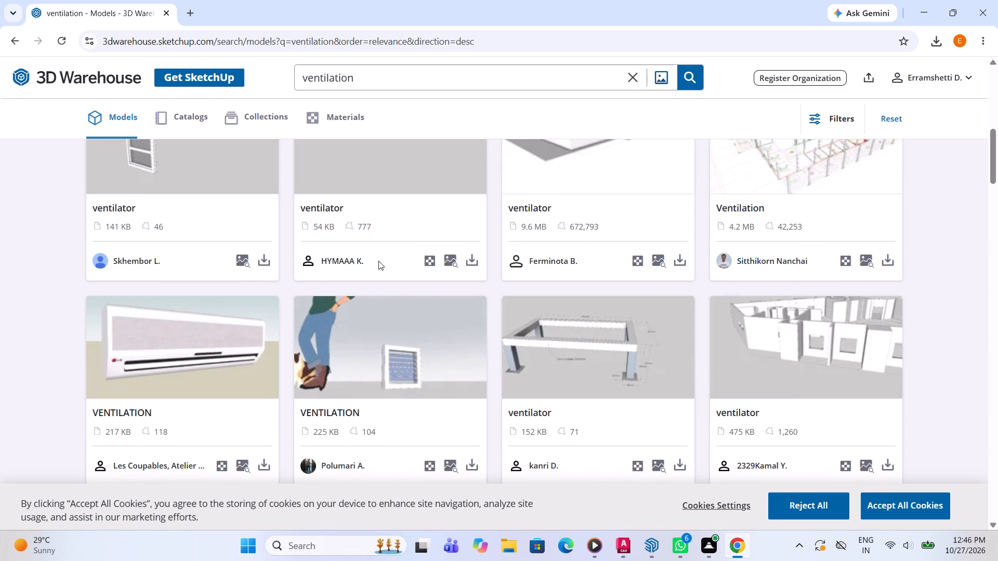
scroll(378, 261, down, 8)
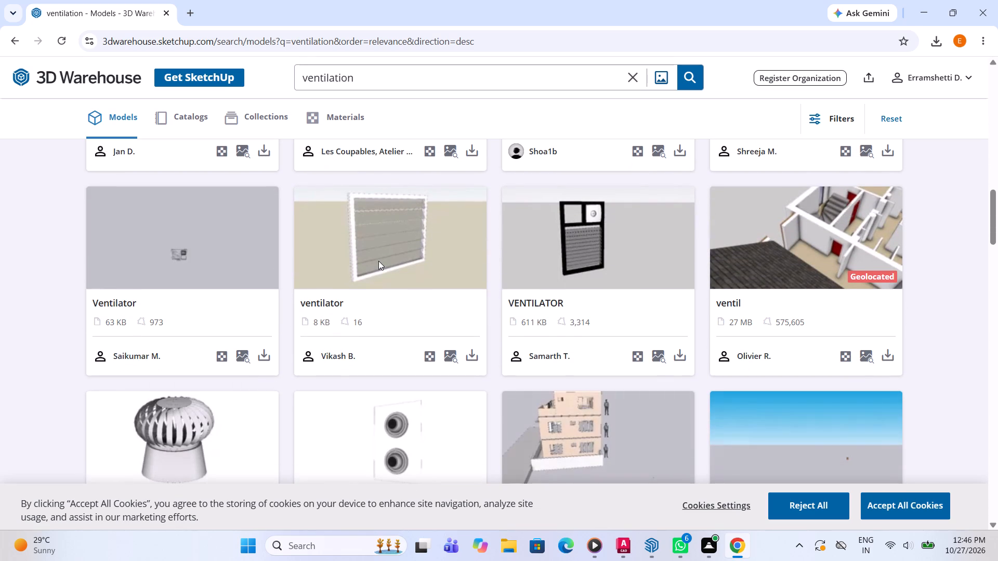
scroll(378, 262, down, 5)
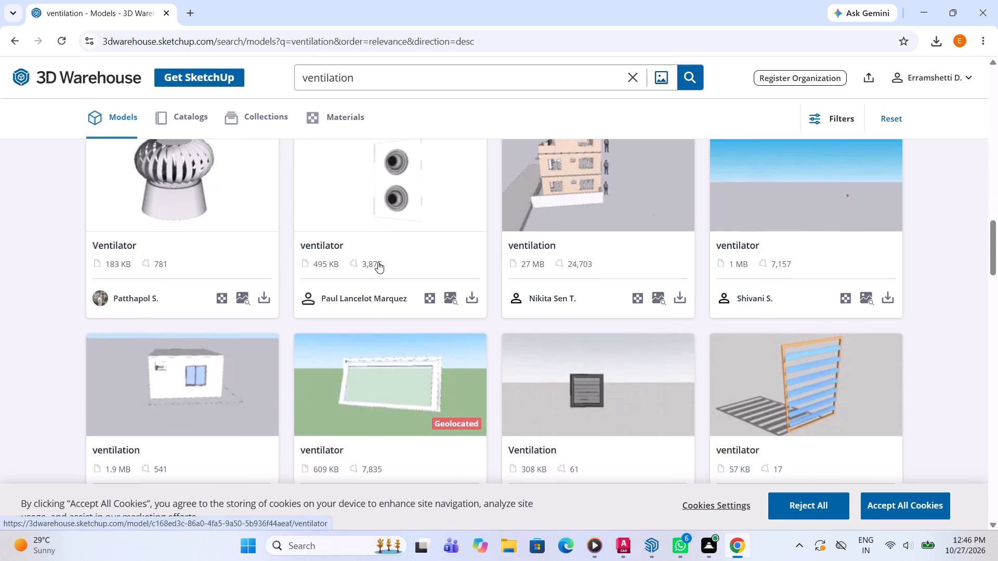
scroll(378, 262, down, 2)
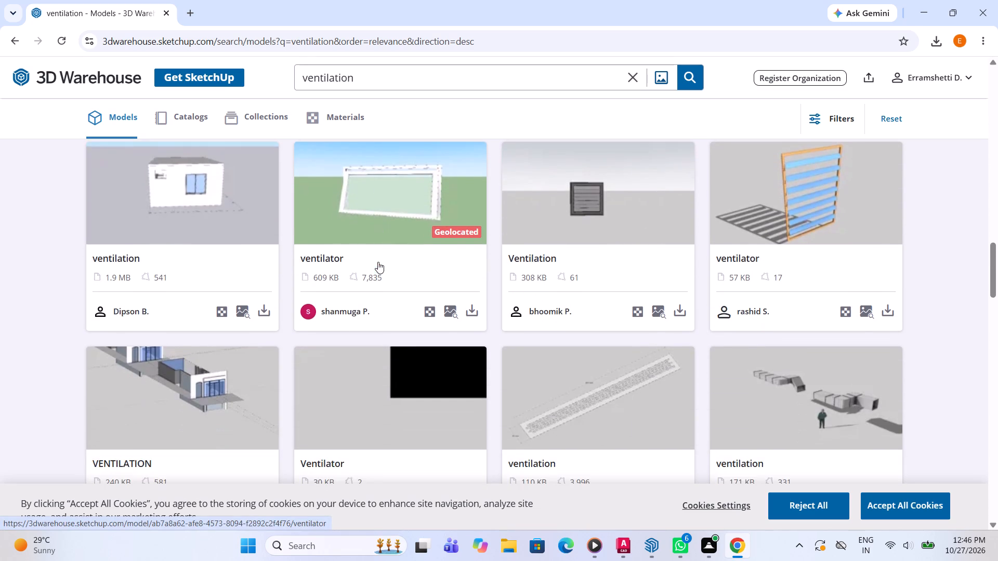
scroll(378, 262, down, 7)
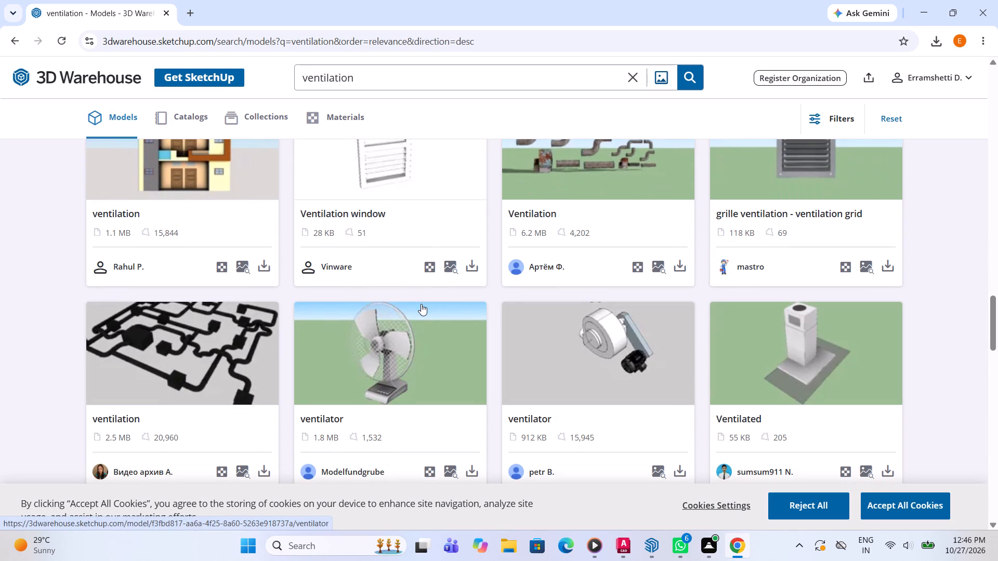
scroll(424, 304, down, 4)
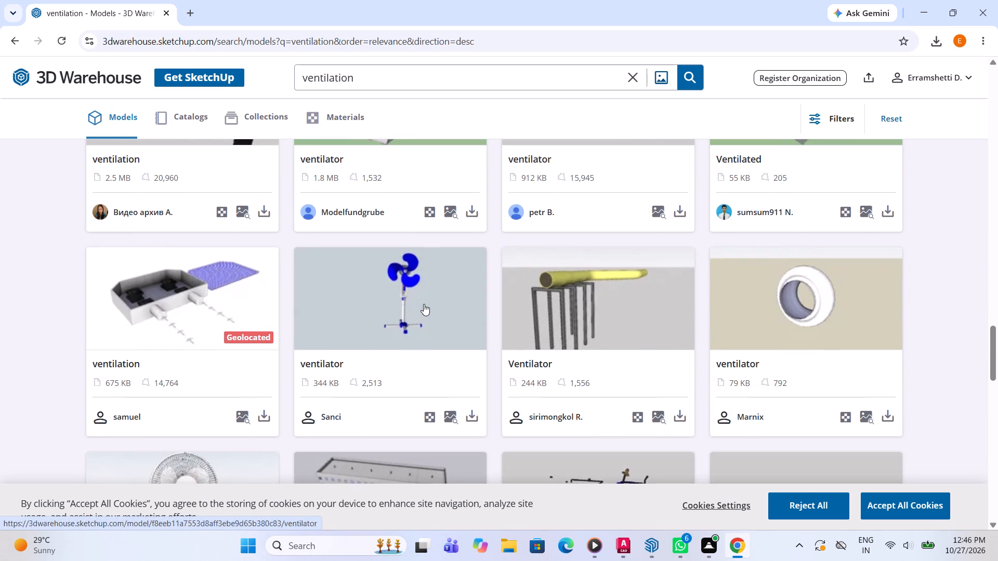
scroll(424, 304, down, 6)
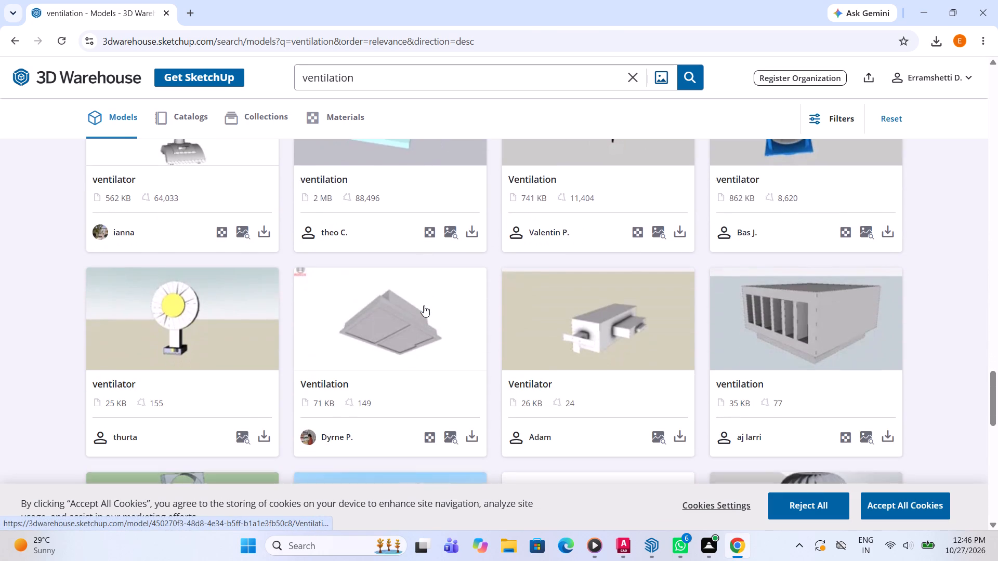
scroll(424, 305, down, 7)
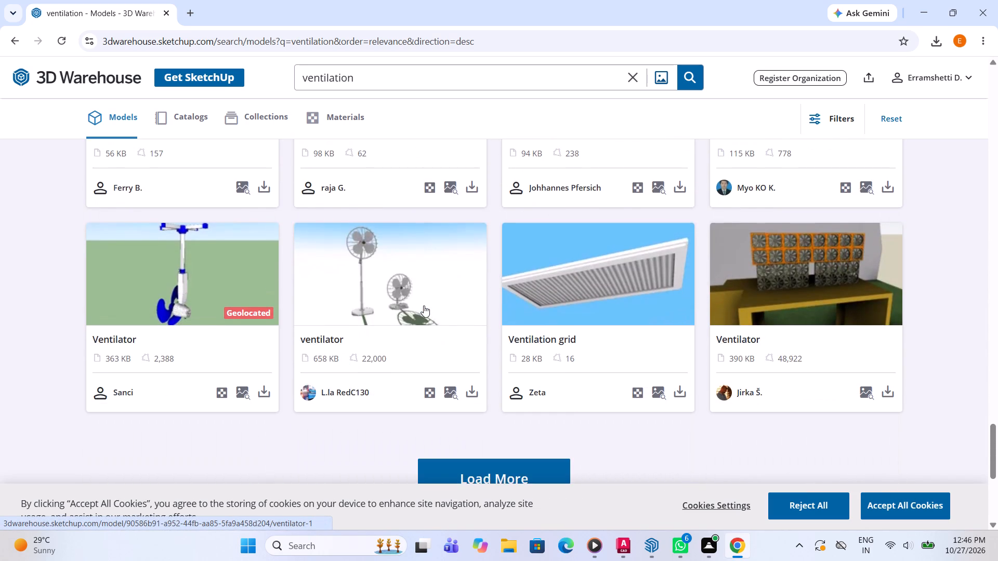
scroll(424, 305, down, 2)
click(469, 344)
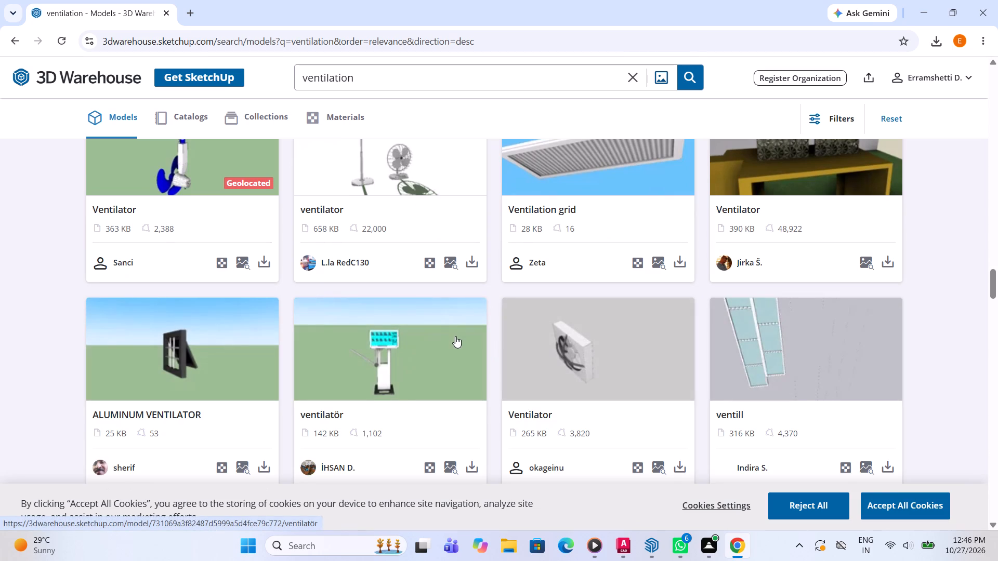
scroll(463, 331, down, 3)
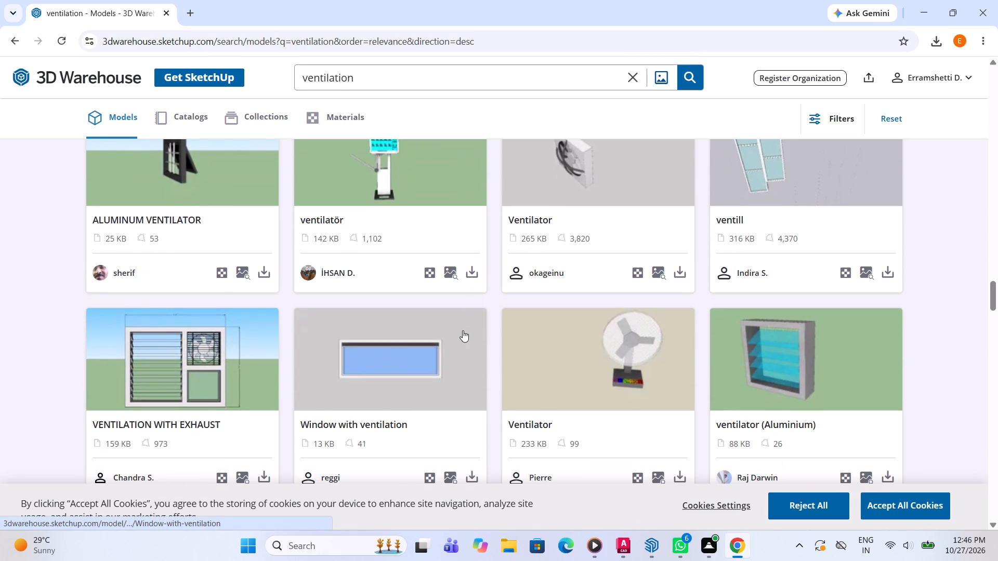
scroll(464, 335, down, 4)
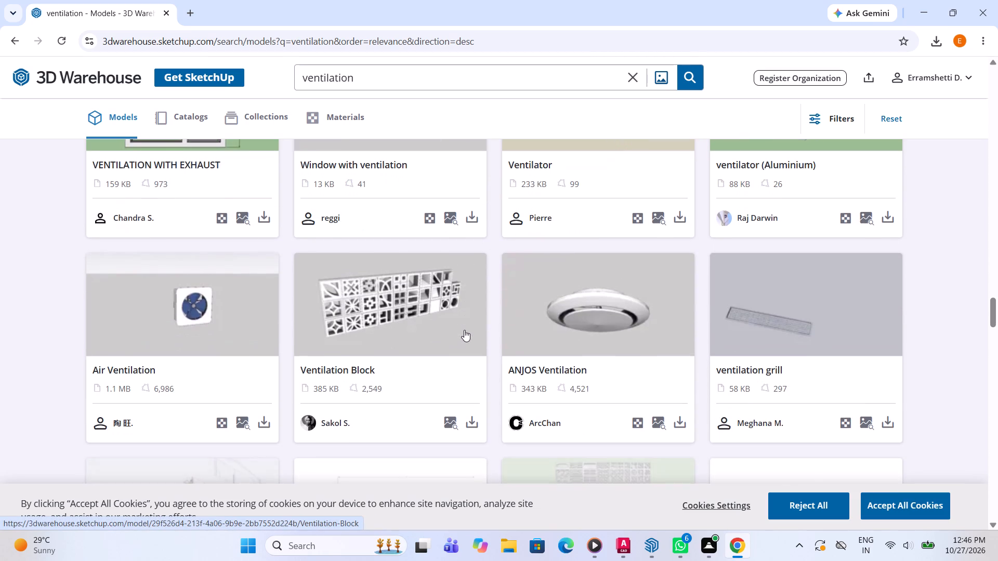
scroll(456, 343, down, 5)
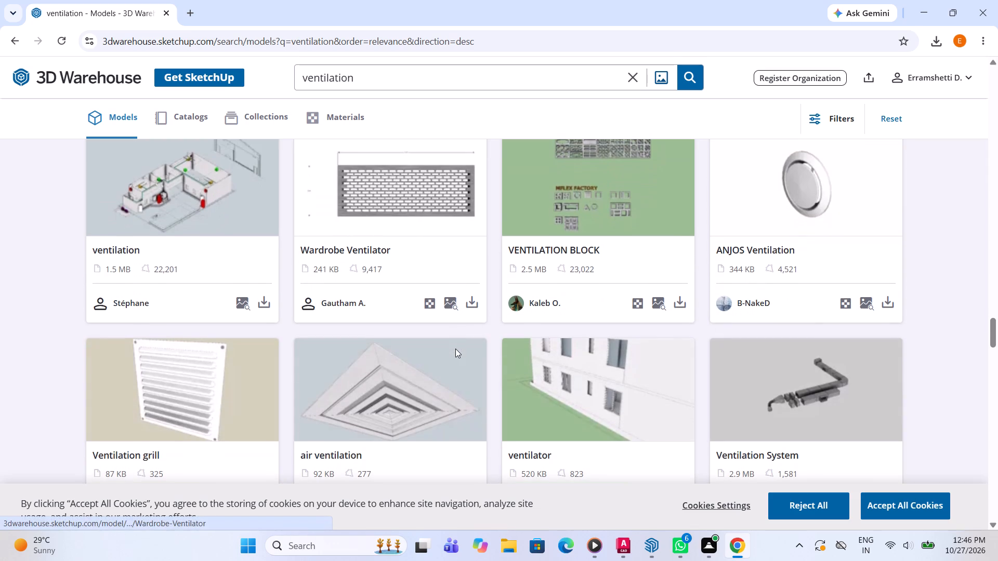
scroll(452, 356, down, 3)
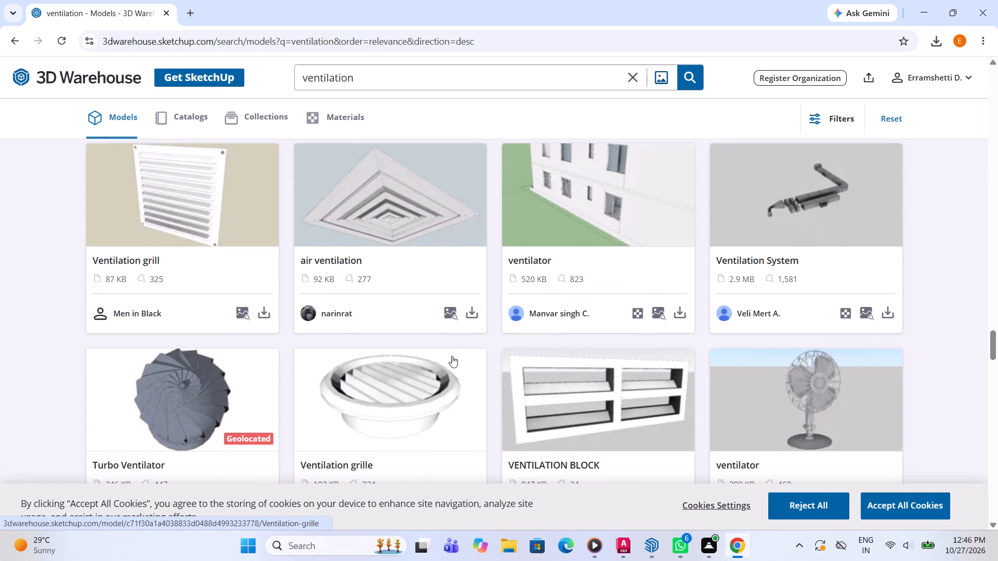
scroll(452, 356, down, 4)
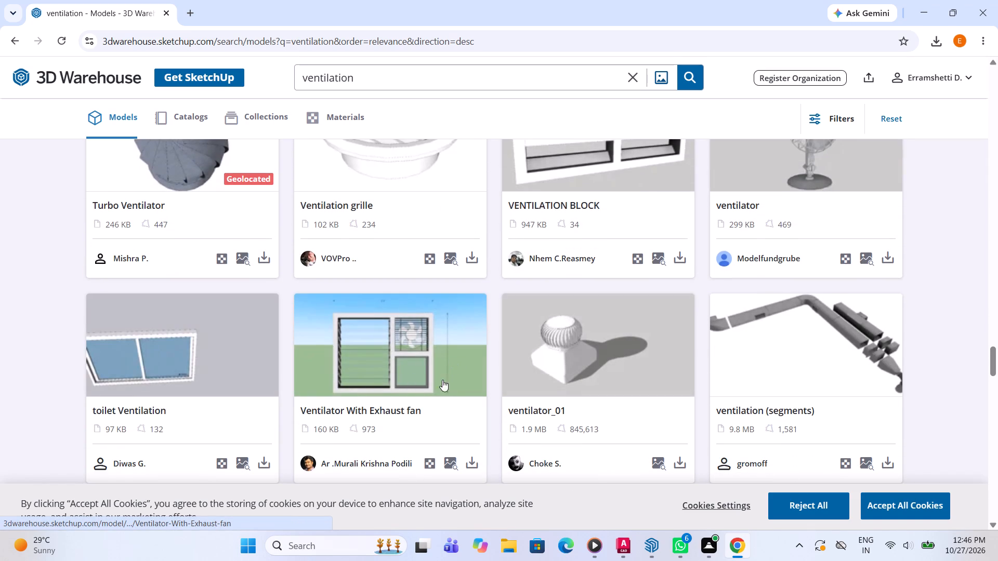
scroll(449, 380, down, 4)
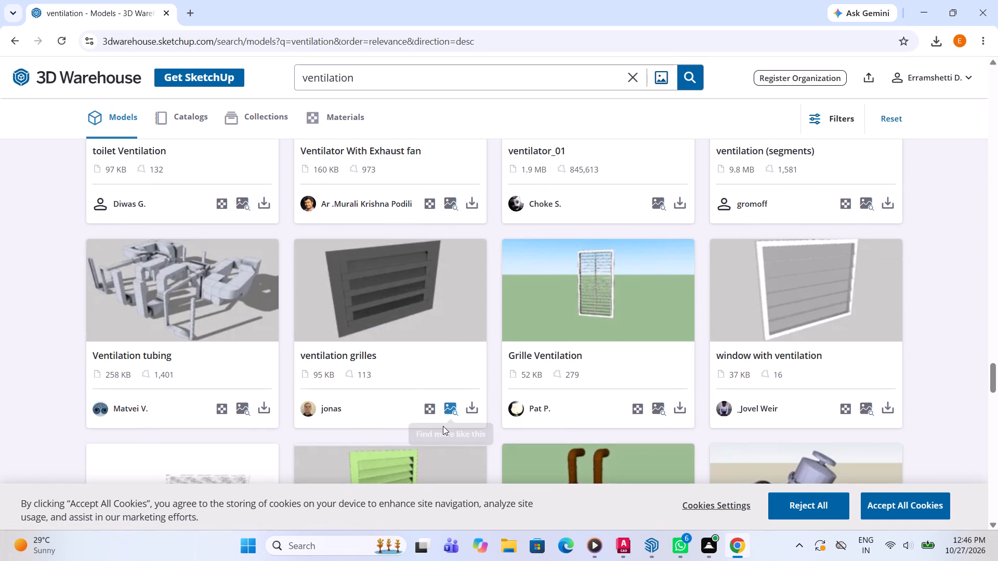
scroll(483, 394, down, 1)
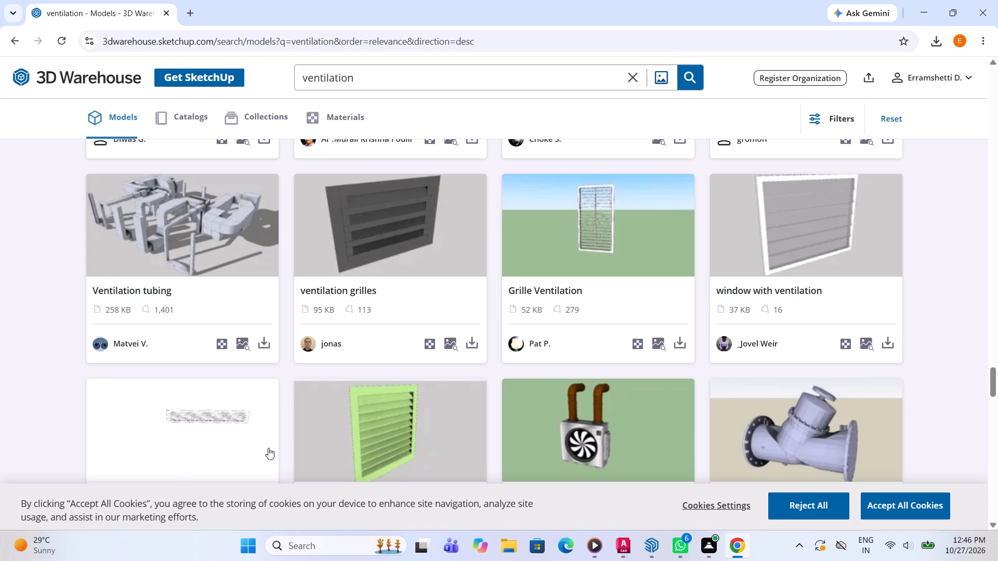
scroll(456, 417, down, 5)
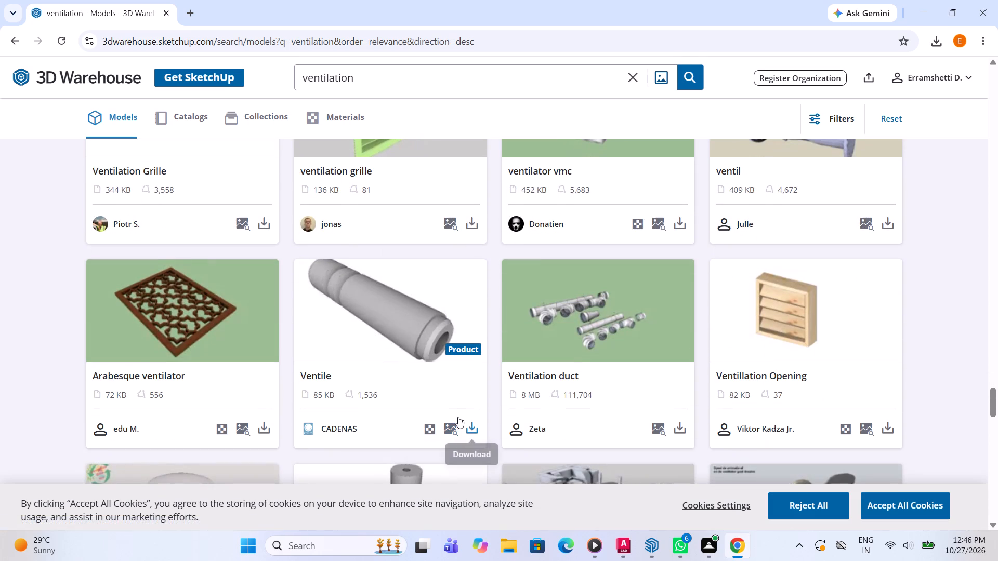
scroll(458, 417, down, 7)
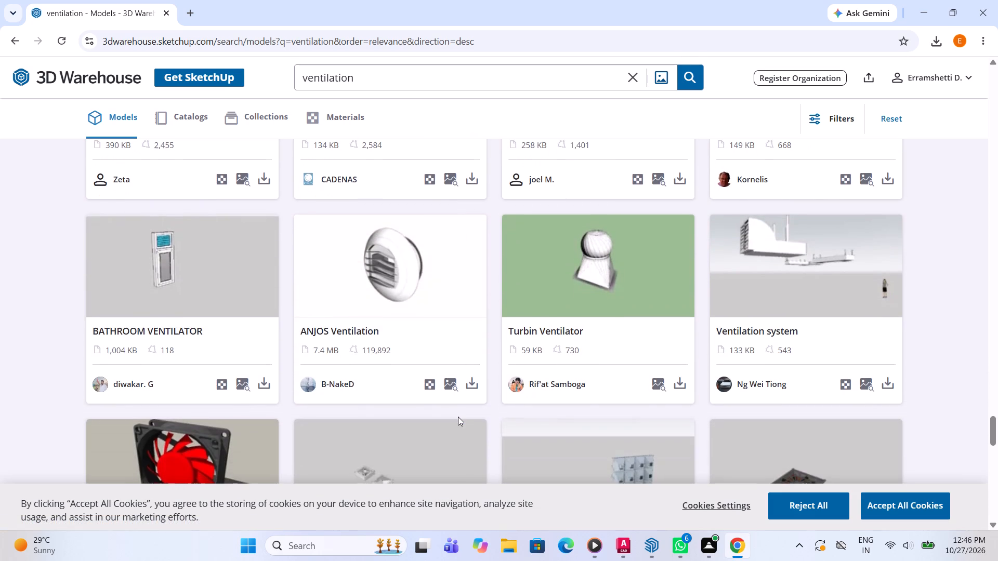
scroll(458, 417, down, 6)
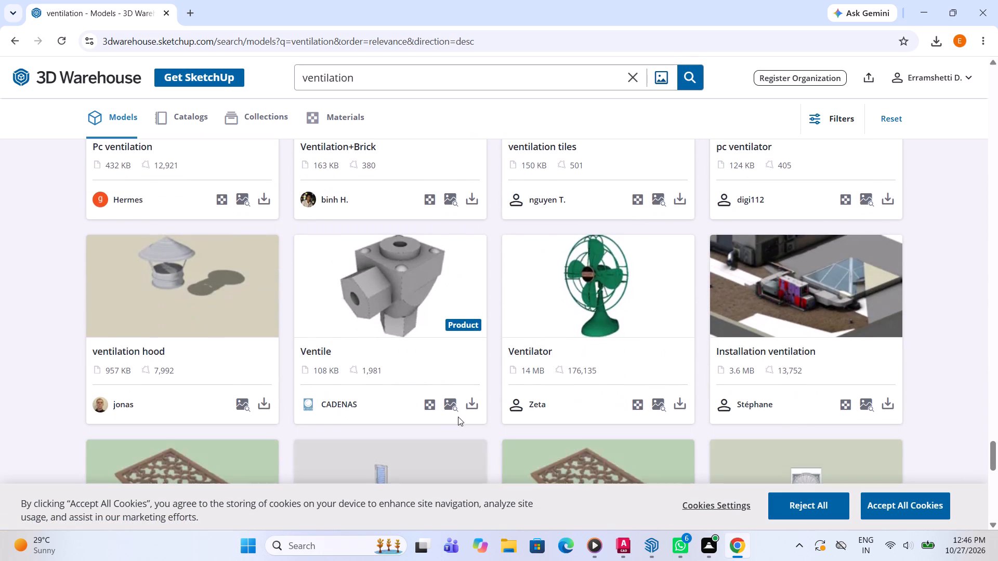
scroll(458, 417, down, 6)
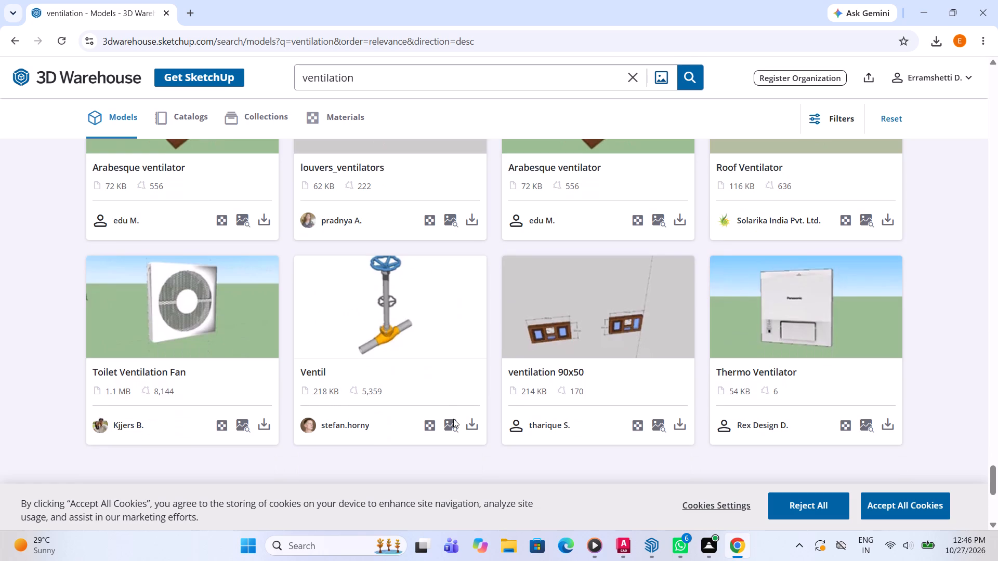
scroll(453, 419, down, 1)
click(436, 455)
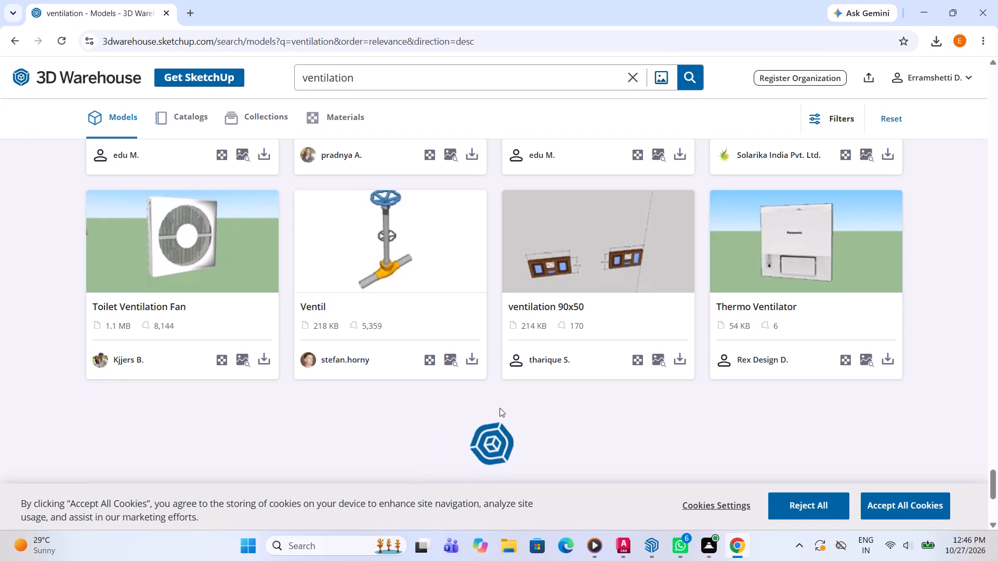
scroll(500, 408, down, 3)
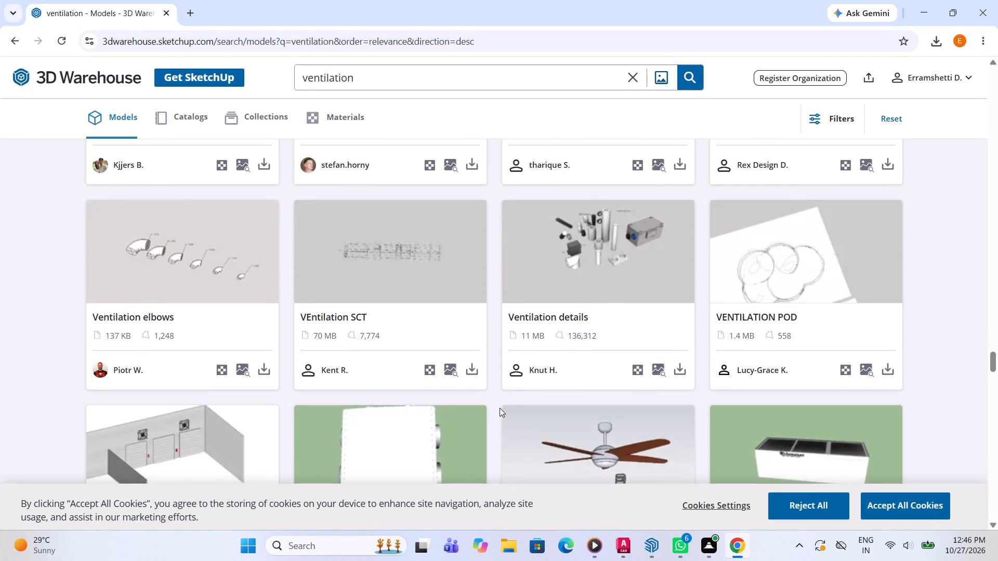
scroll(500, 408, down, 8)
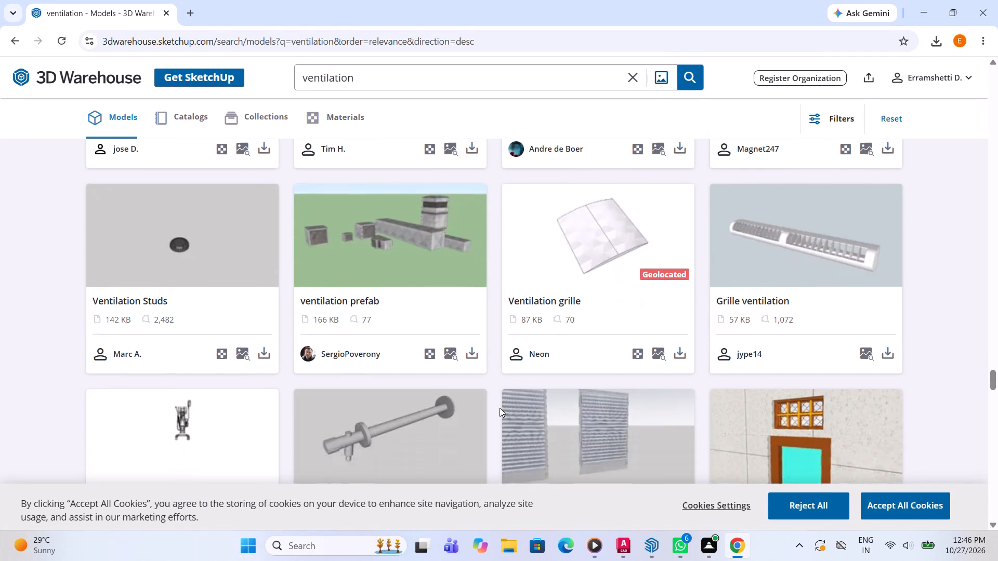
scroll(500, 408, down, 8)
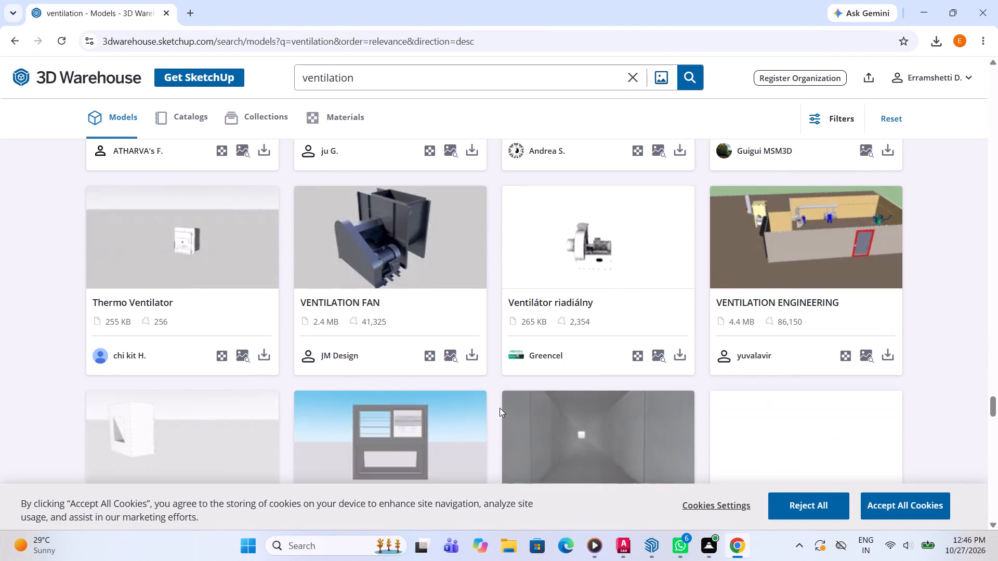
scroll(500, 408, down, 5)
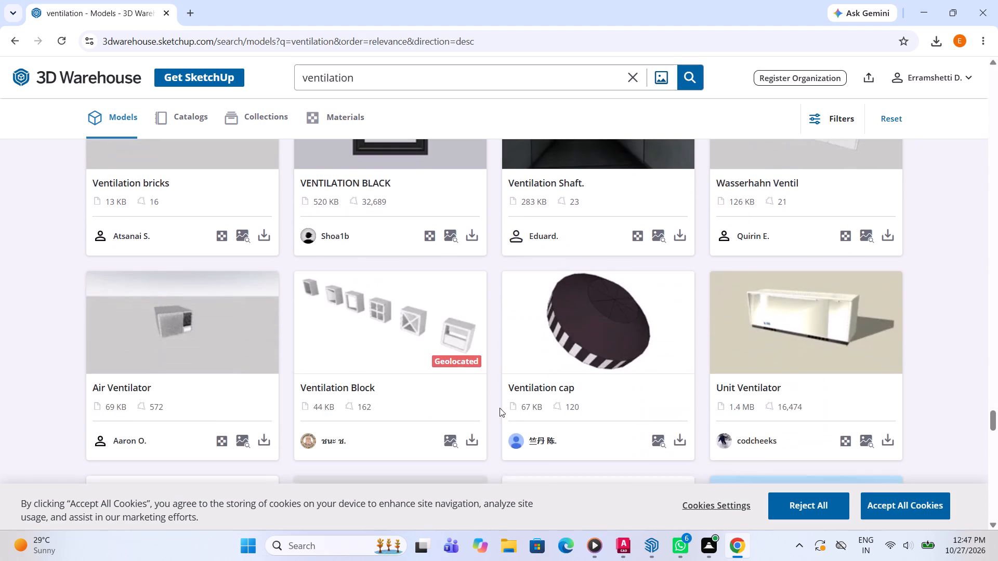
scroll(500, 408, down, 8)
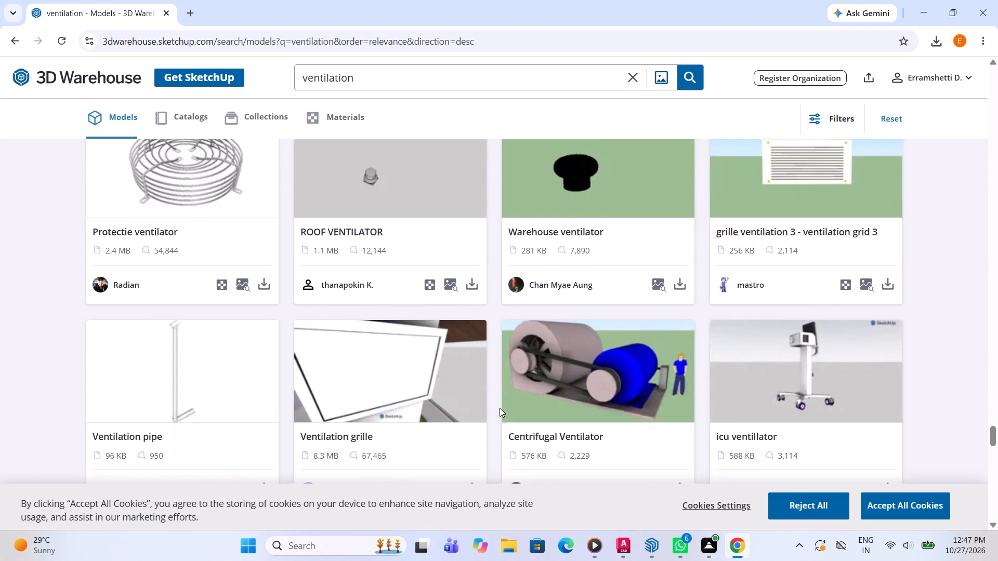
scroll(500, 408, down, 4)
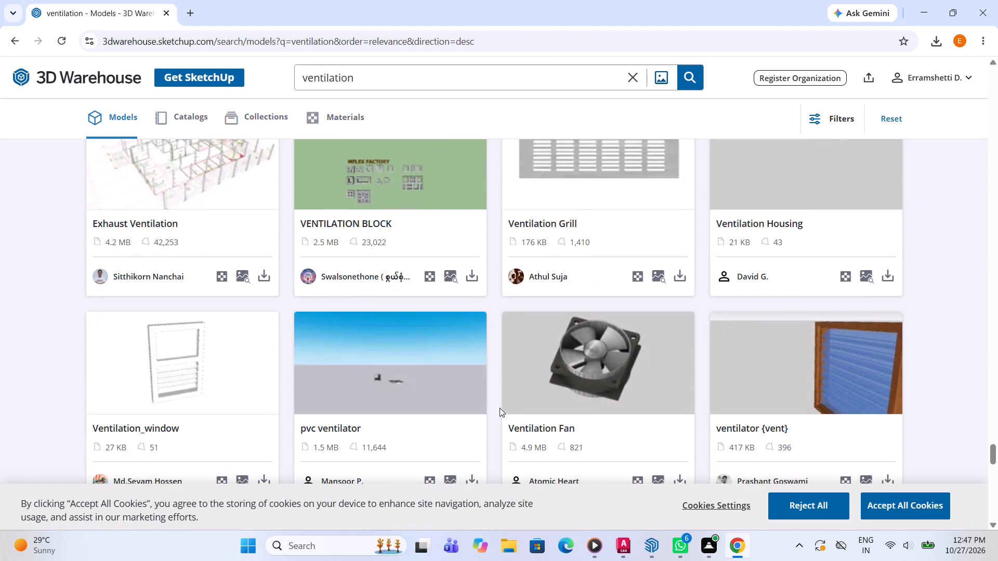
scroll(500, 408, down, 4)
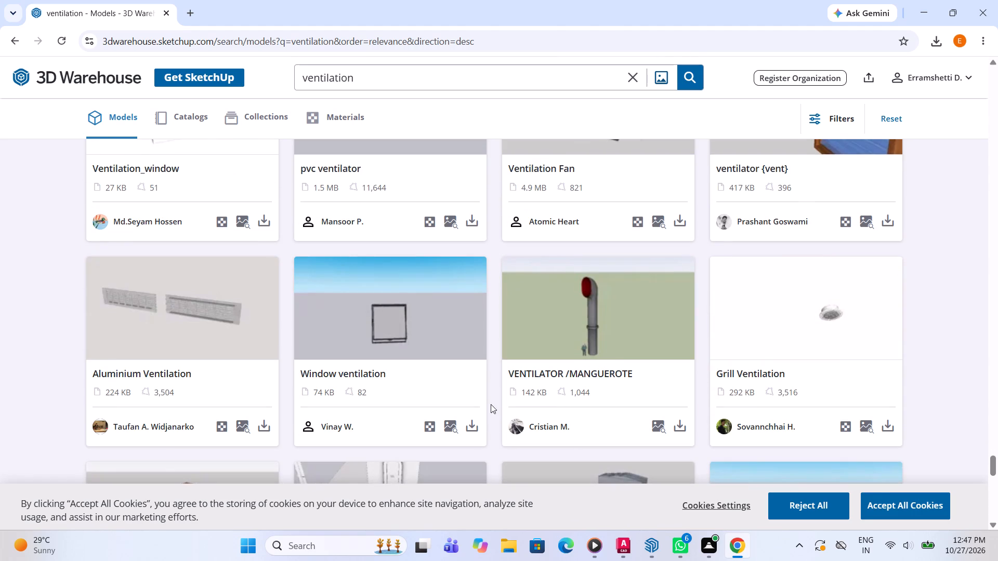
scroll(470, 381, down, 2)
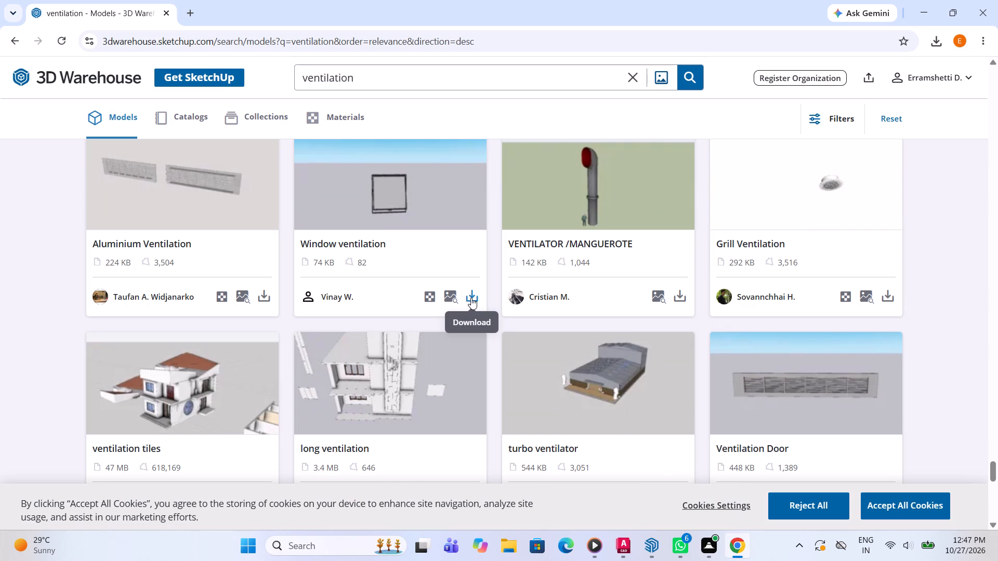
Download the "Window ventilation" model by Vinay W. as a SketchUp file.
double_click(471, 298)
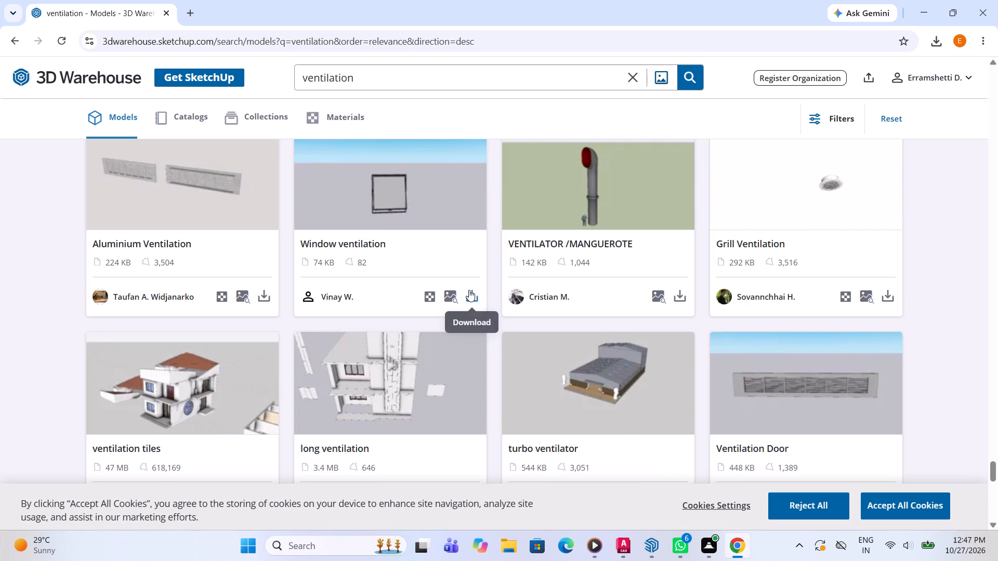
click(469, 290)
click(496, 323)
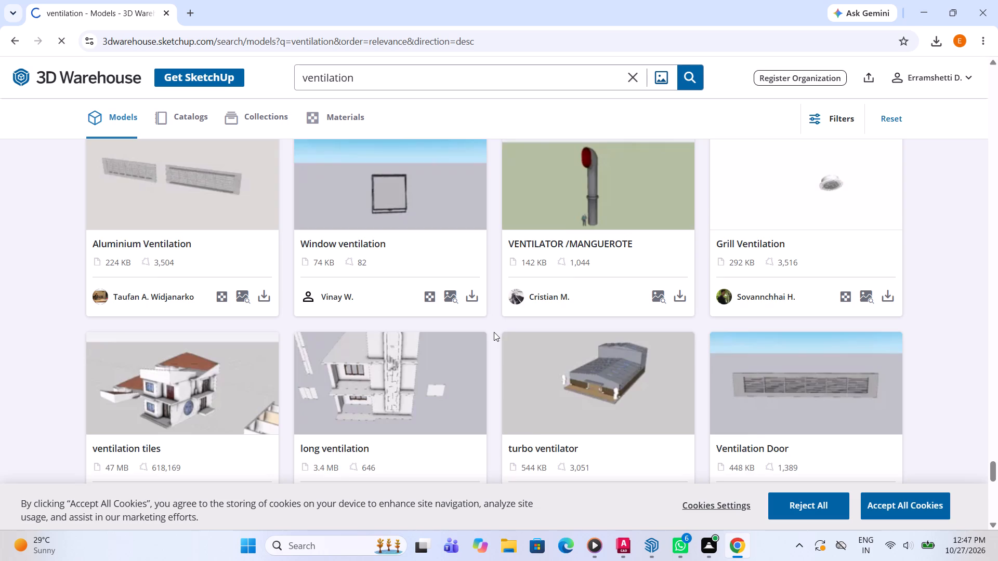
scroll(494, 332, down, 4)
scroll(494, 332, up, 4)
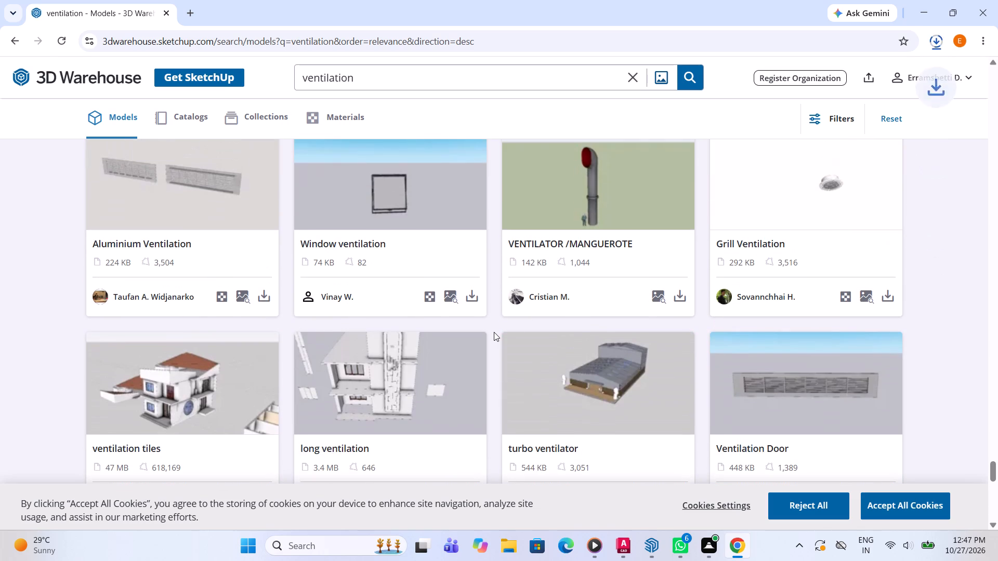
Switch to SketchUp, import the downloaded "Untitled (4)" ventilator model and place it on the ground outside the wall with the small opening.
click(928, 9)
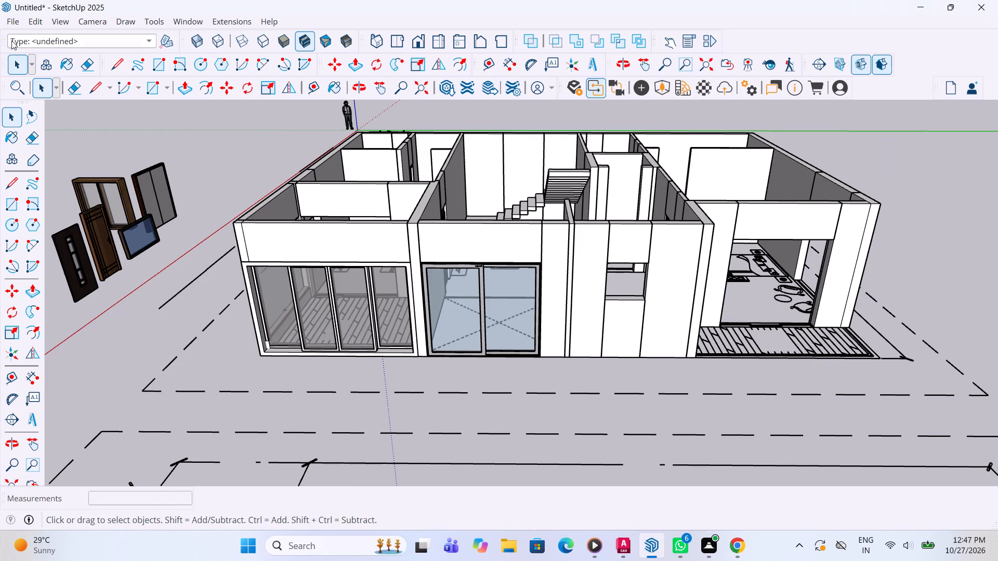
click(15, 20)
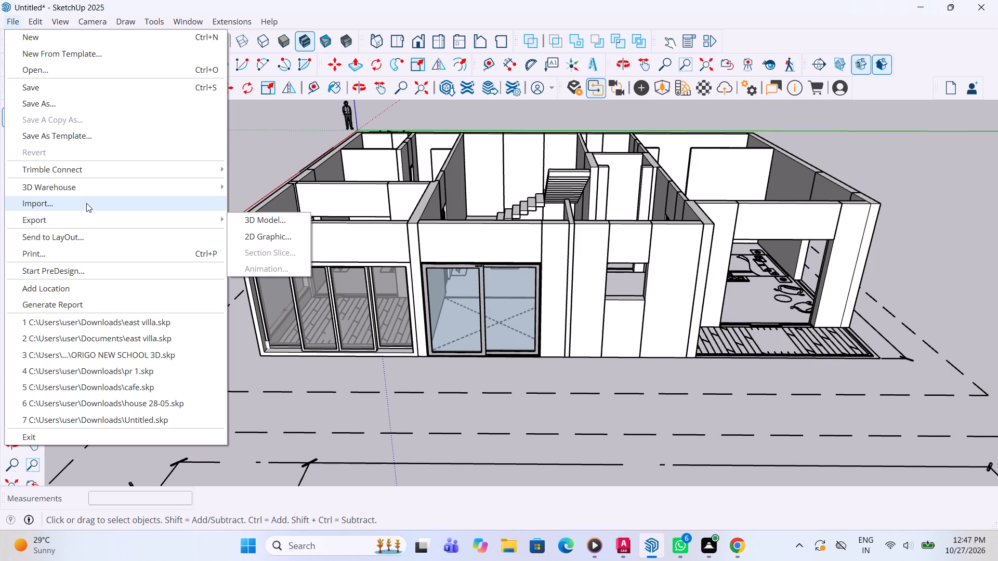
click(86, 203)
click(245, 132)
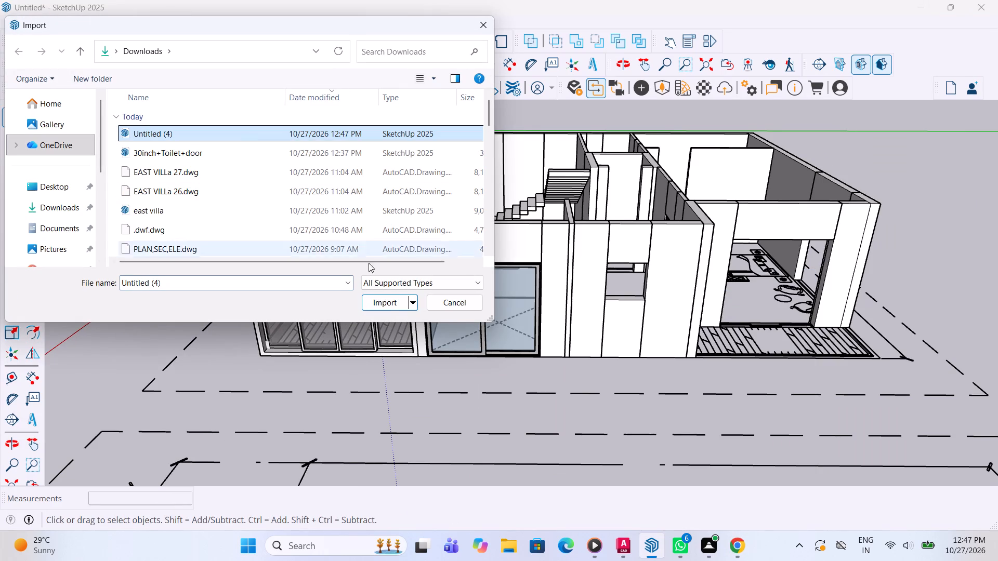
click(386, 313)
click(385, 305)
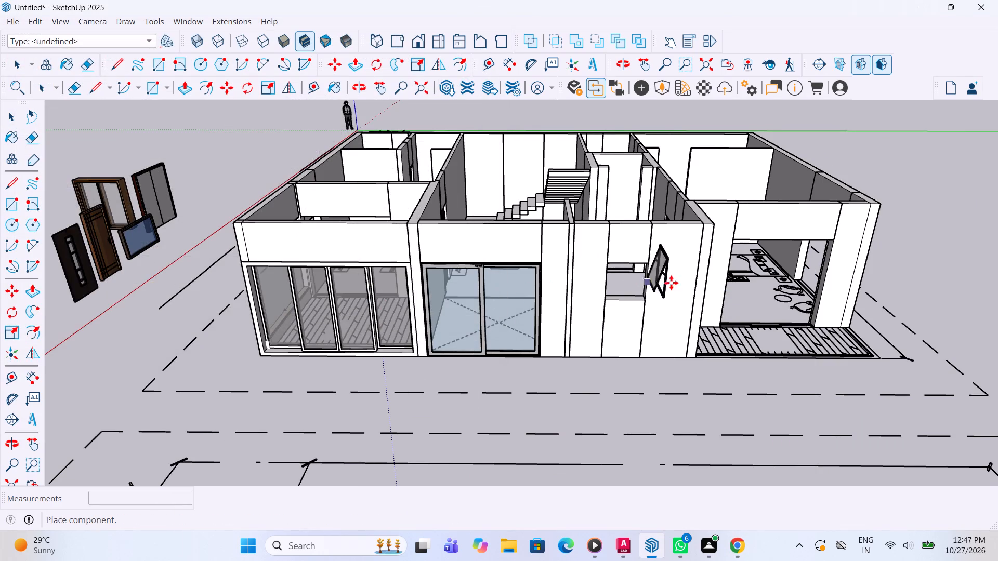
scroll(671, 283, up, 3)
click(523, 433)
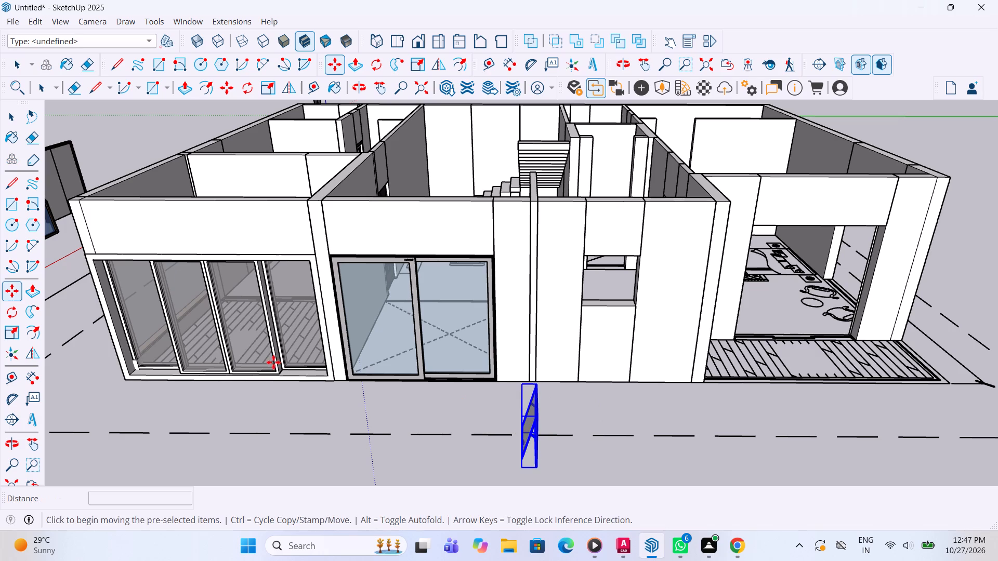
Rotate the imported ventilator 90° on the ground plane so it faces parallel to the wall with the opening.
click(15, 317)
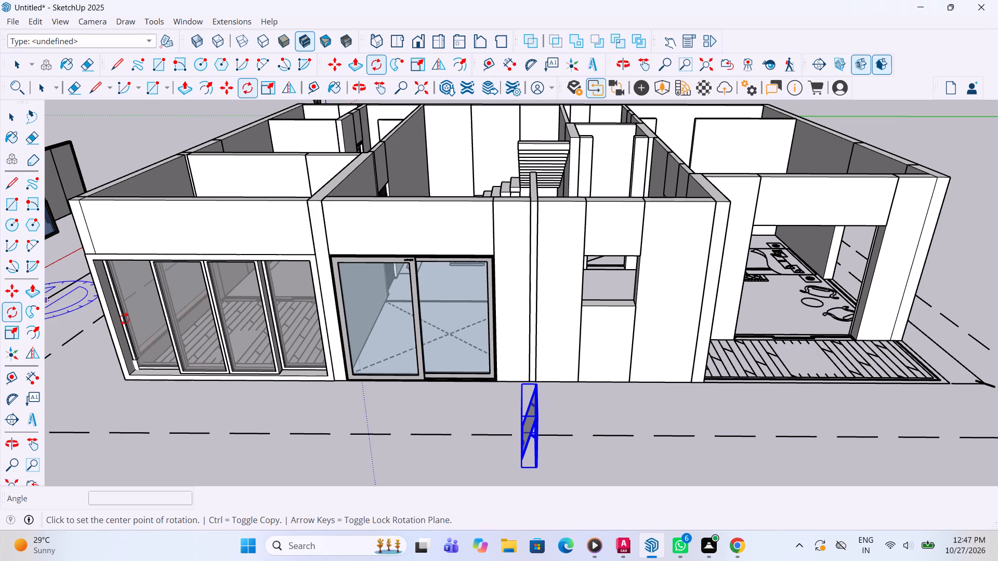
click(590, 445)
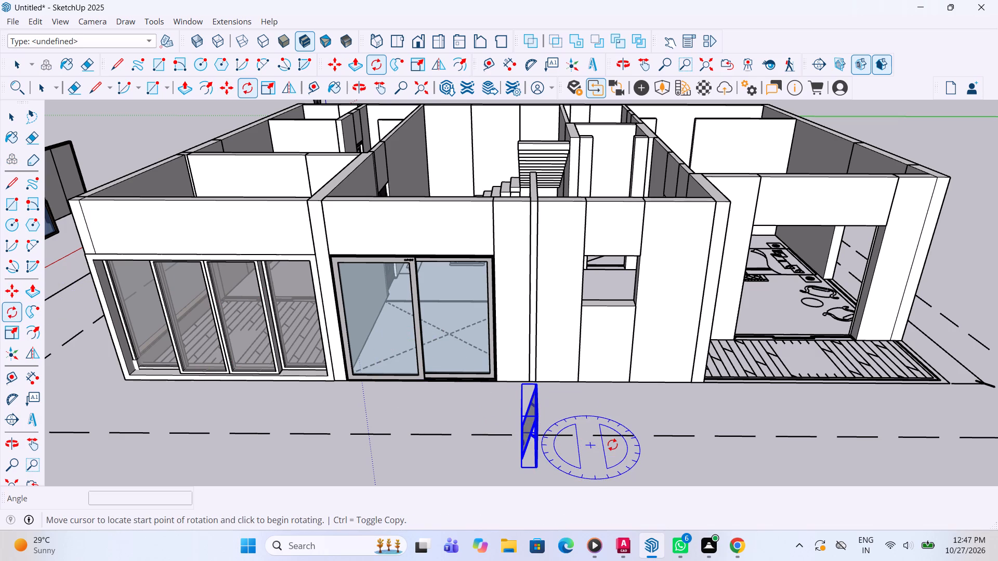
click(614, 444)
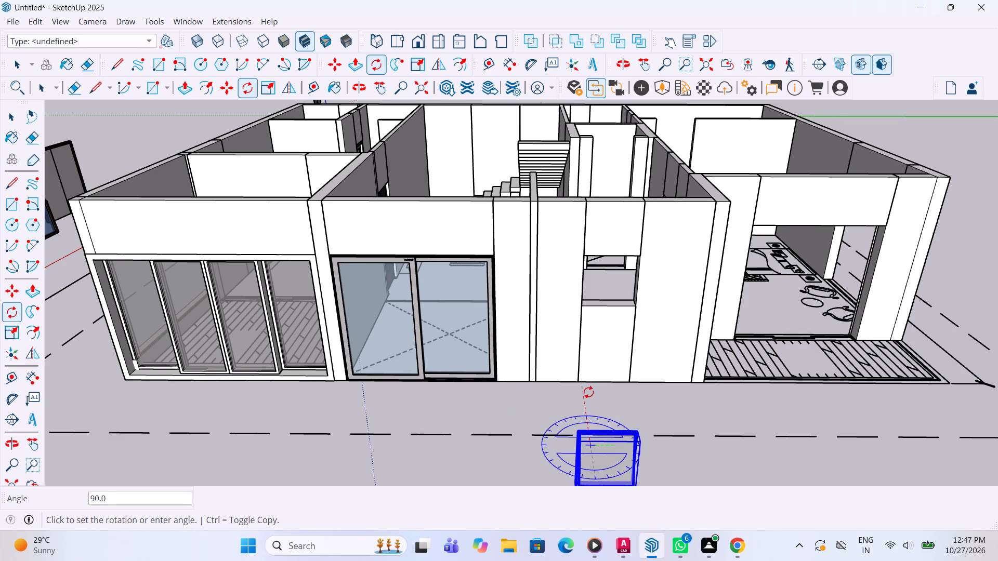
click(588, 391)
Move the ventilator by its lower corner into the matching sill corner of the small opening near the sliding glass door.
scroll(588, 392, down, 3)
scroll(594, 476, up, 2)
key(m)
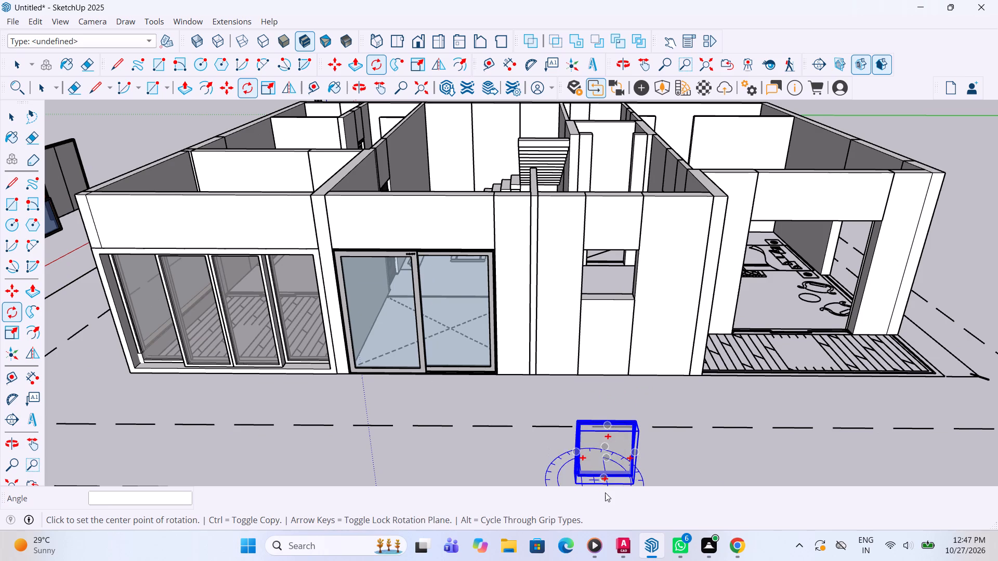
scroll(584, 476, up, 4)
drag(575, 482, 575, 470)
scroll(663, 170, up, 2)
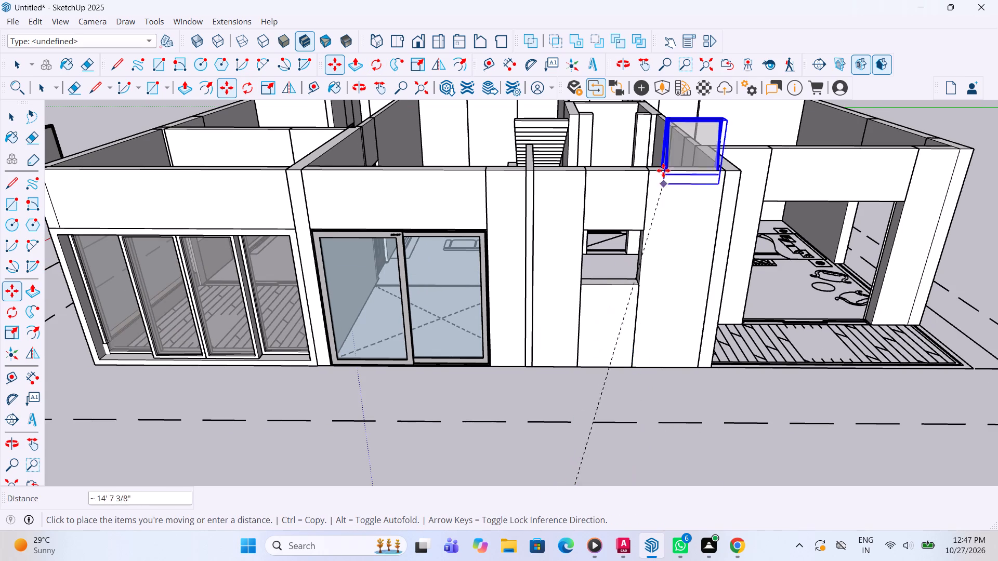
scroll(663, 170, up, 3)
scroll(610, 280, up, 3)
scroll(513, 342, up, 4)
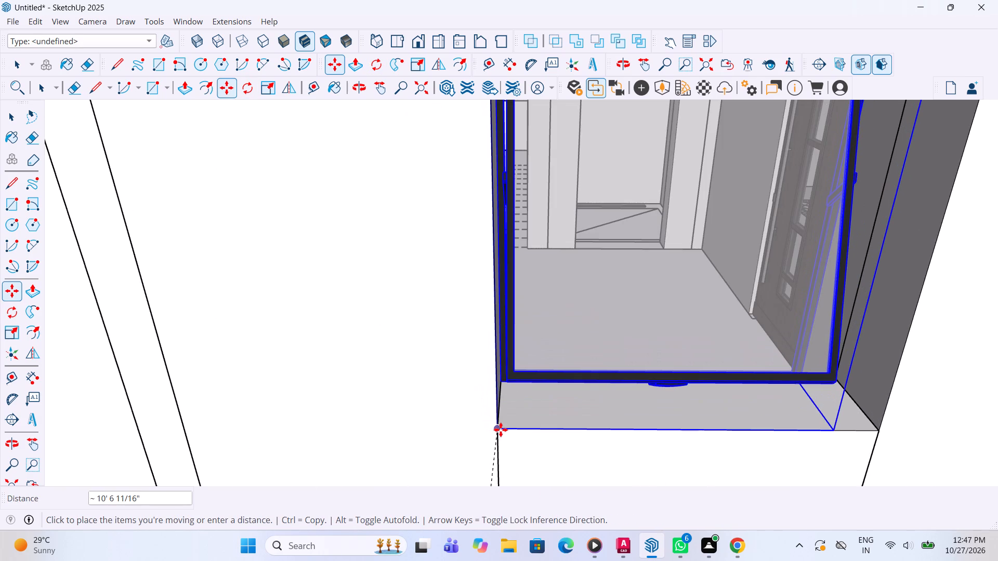
click(501, 430)
scroll(501, 394, down, 12)
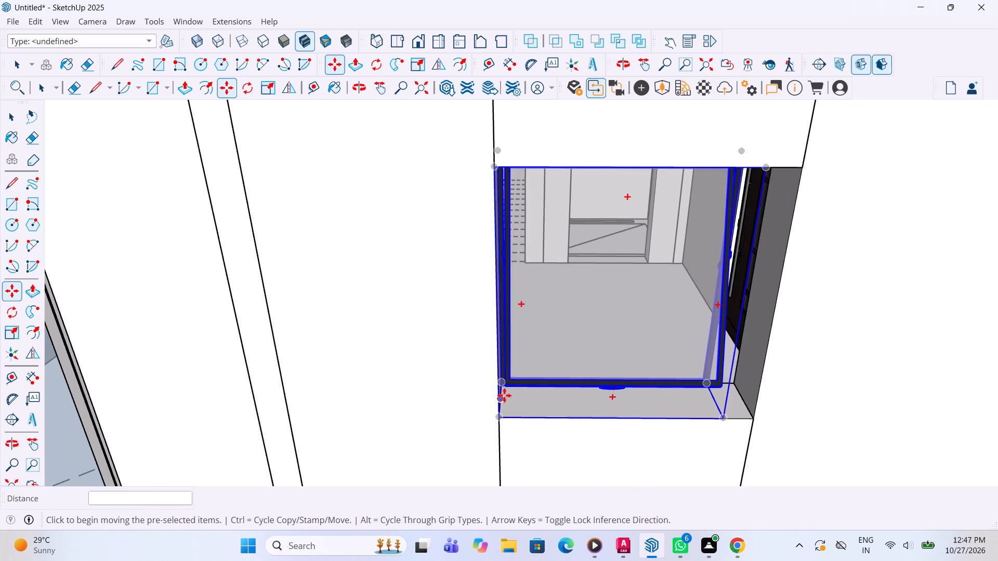
scroll(504, 397, down, 12)
scroll(555, 343, down, 4)
key(space)
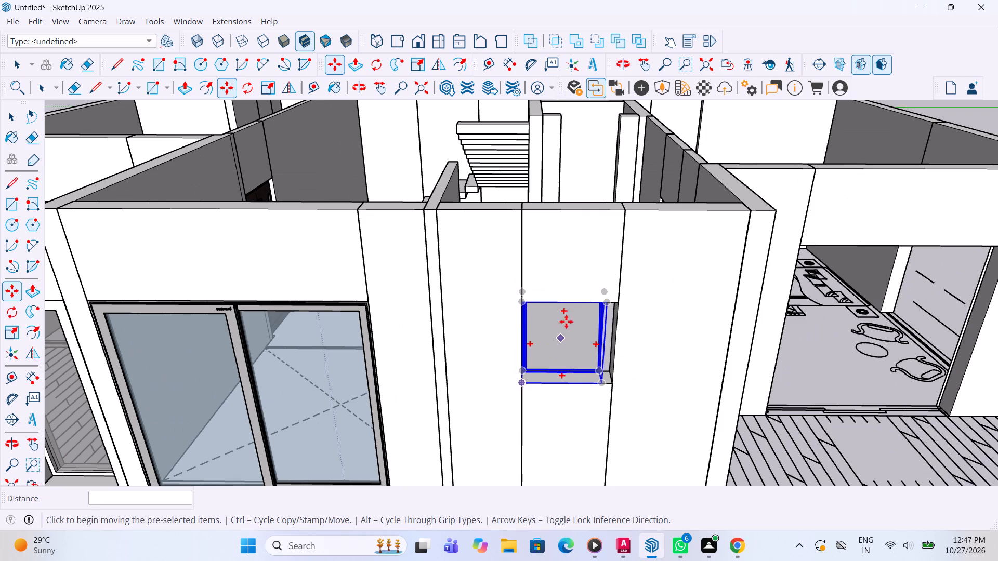
click(830, 356)
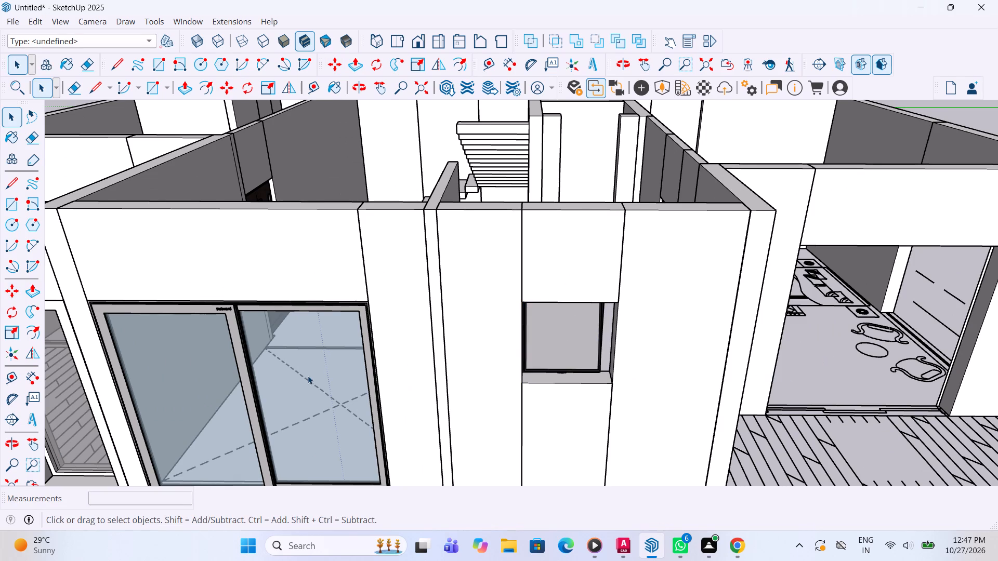
Scale the ventilator's width by about 1.13 along the red axis so it spans the full opening.
middle_drag(314, 376, 997, 422)
scroll(448, 167, up, 2)
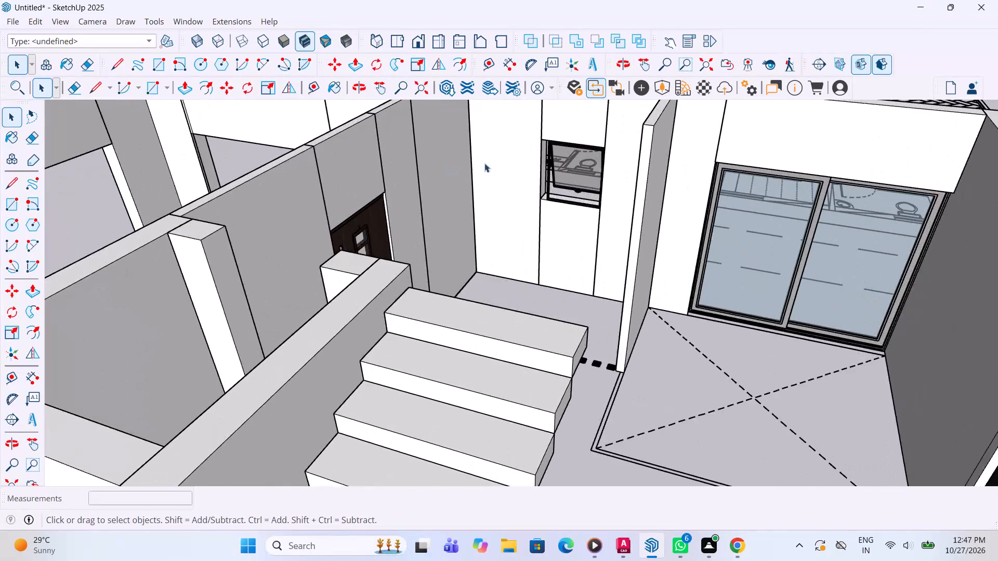
scroll(484, 163, up, 2)
scroll(597, 154, up, 1)
middle_drag(597, 154, 628, 172)
scroll(631, 171, up, 3)
click(580, 168)
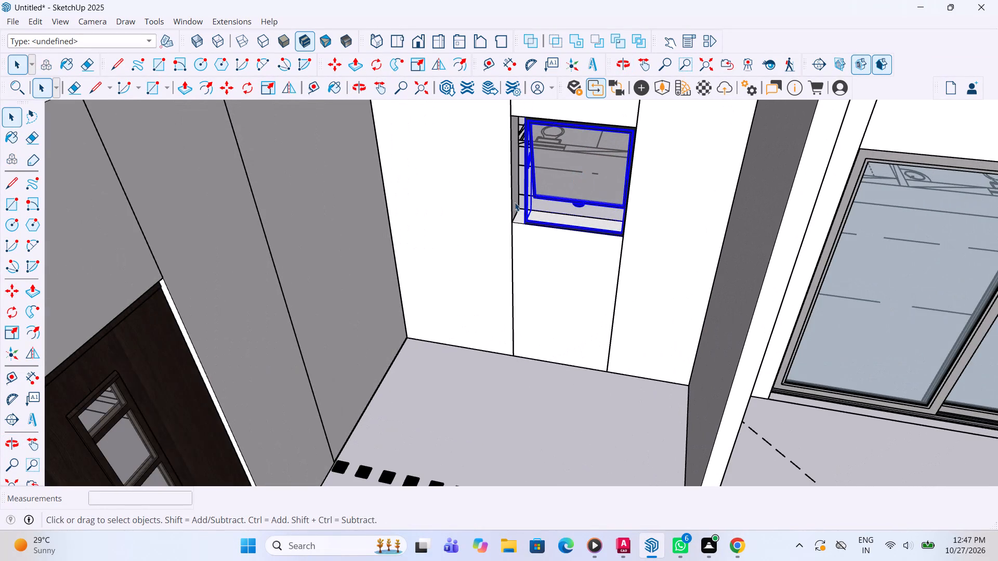
middle_drag(258, 273, 303, 238)
key(s)
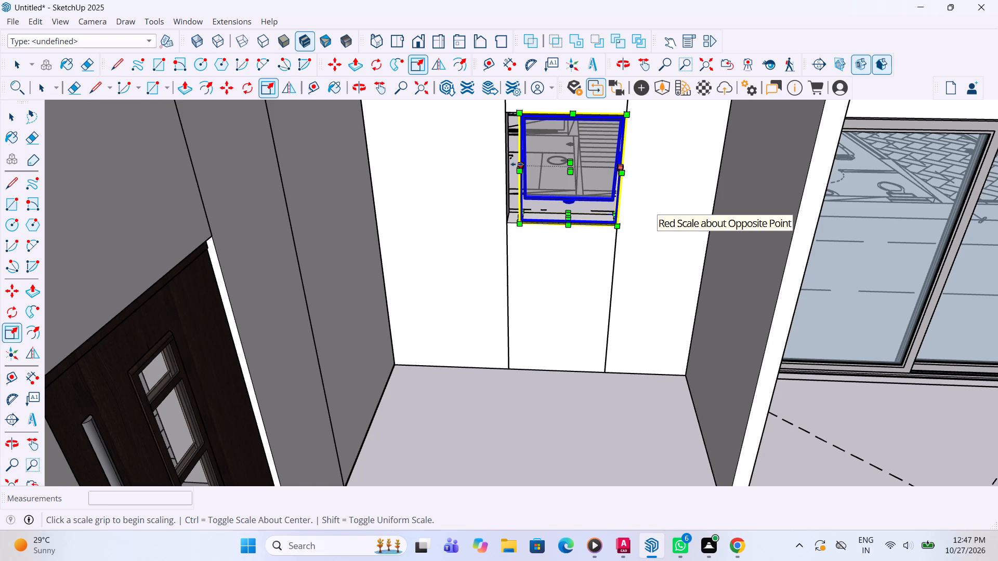
drag(517, 164, 506, 164)
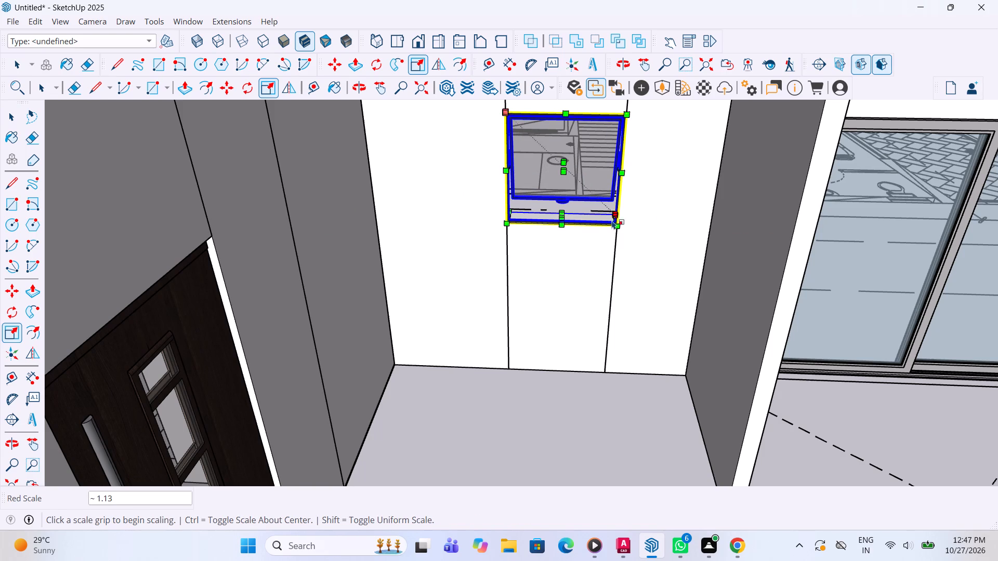
key(space)
click(567, 411)
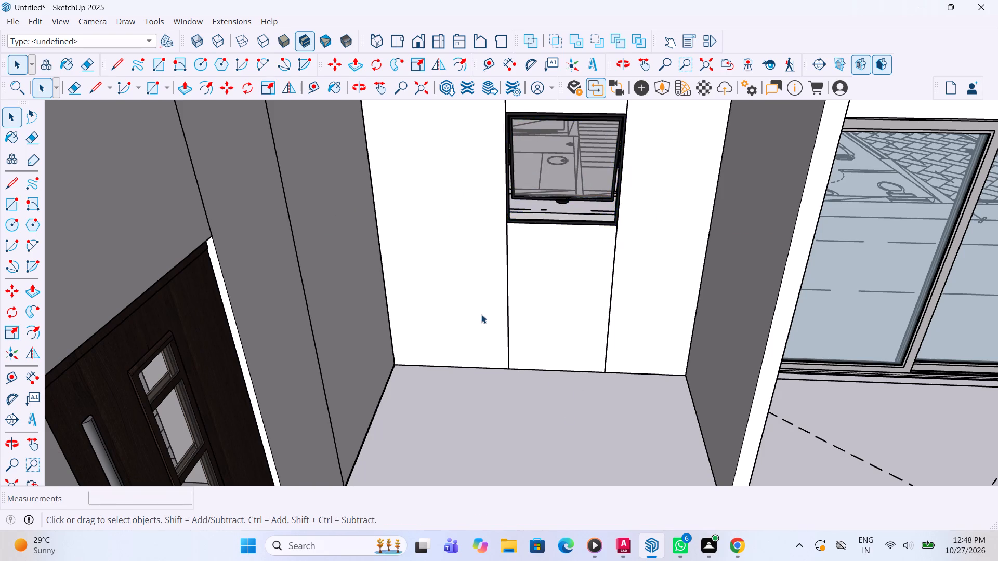
Examine the house's rooms and outer walls for openings that still need a window or door.
scroll(478, 310, down, 4)
scroll(523, 320, down, 7)
scroll(598, 306, down, 3)
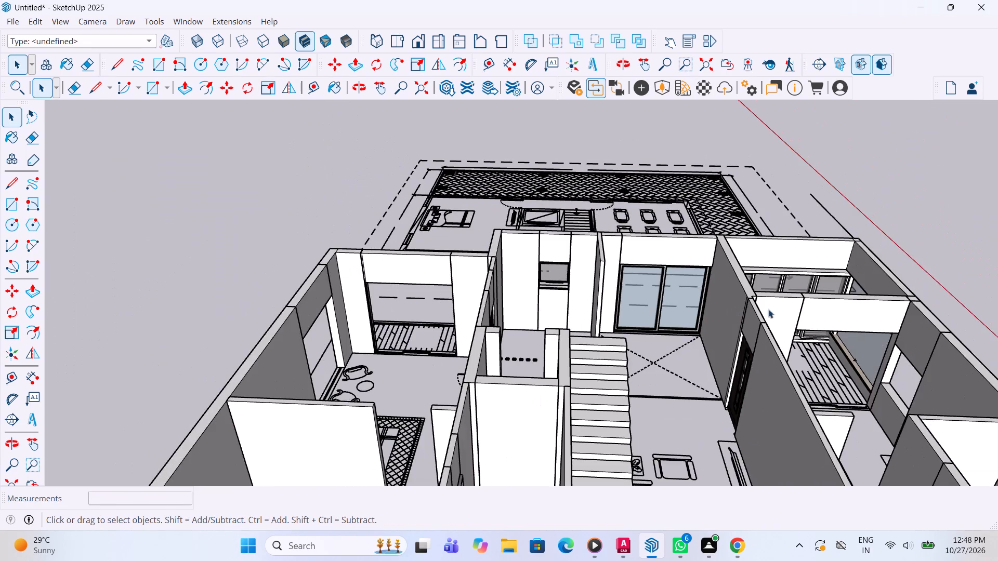
middle_drag(793, 309, 400, 460)
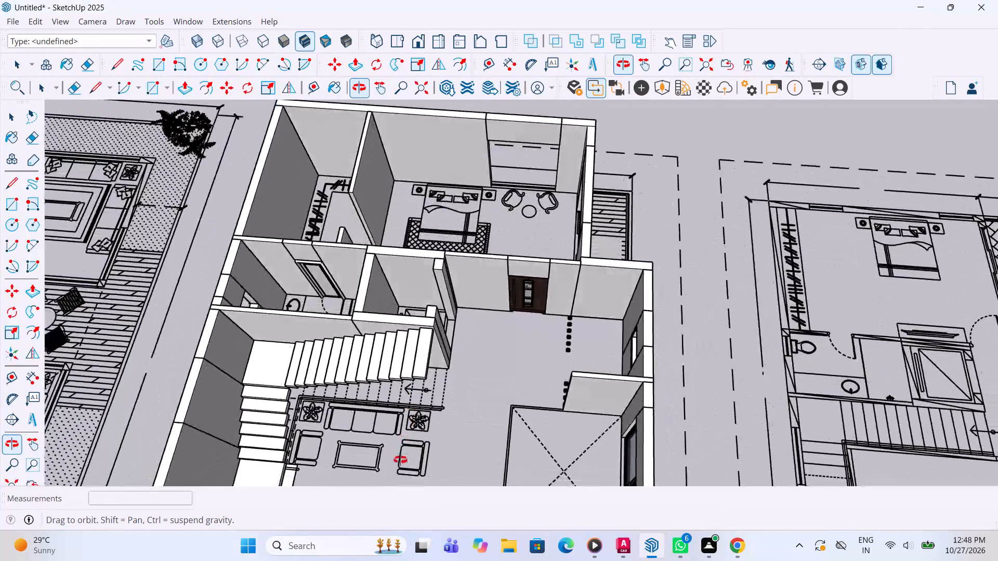
middle_drag(400, 460, 421, 343)
scroll(648, 253, down, 6)
scroll(644, 295, down, 3)
scroll(643, 413, up, 1)
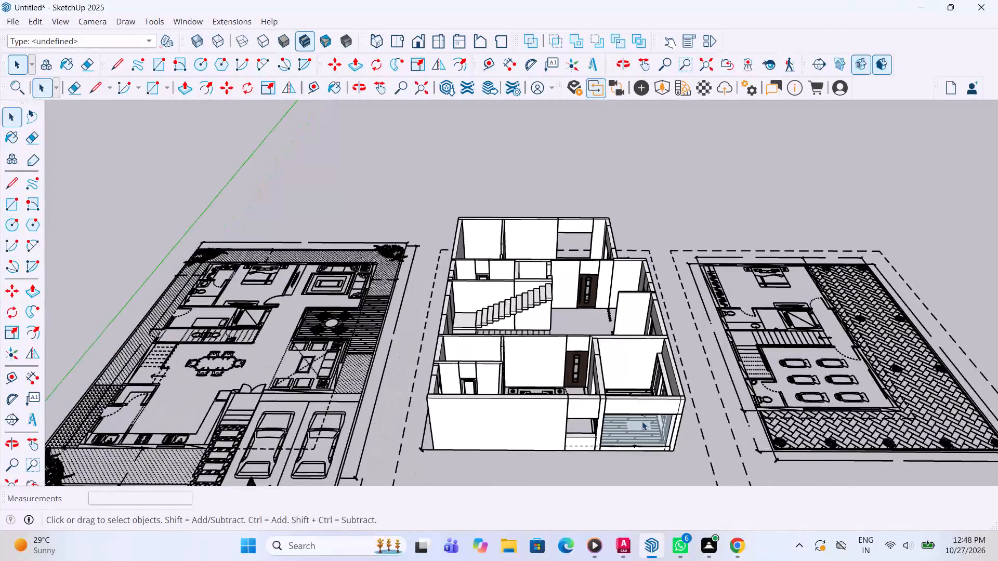
scroll(642, 421, up, 6)
middle_drag(606, 438, 584, 369)
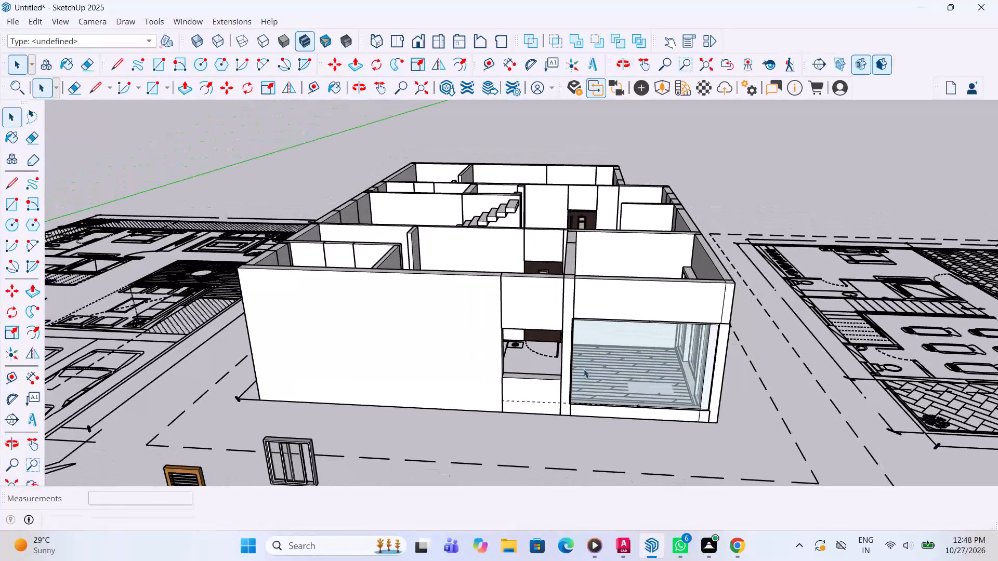
scroll(580, 281, up, 1)
middle_drag(573, 340, 564, 499)
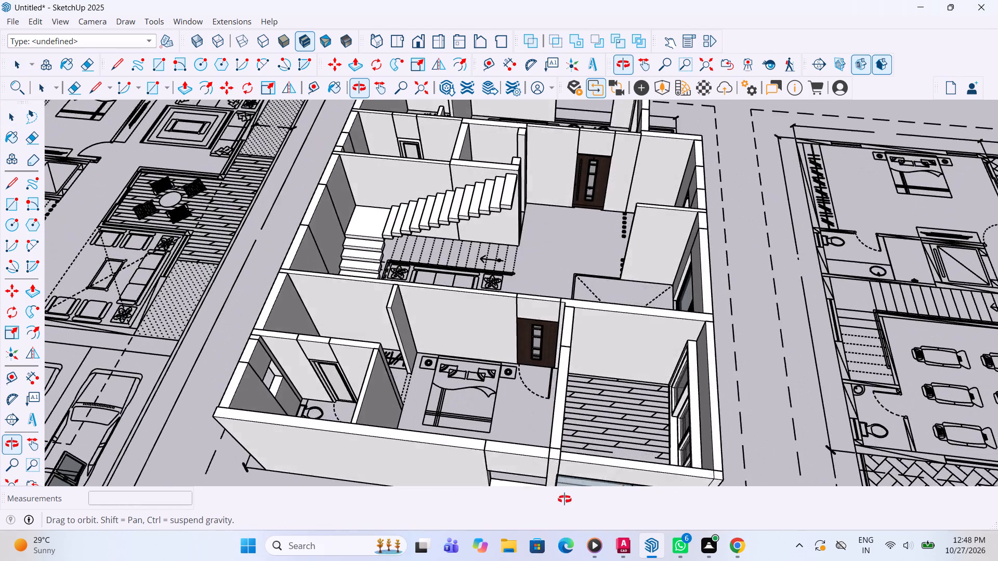
middle_drag(564, 499, 561, 347)
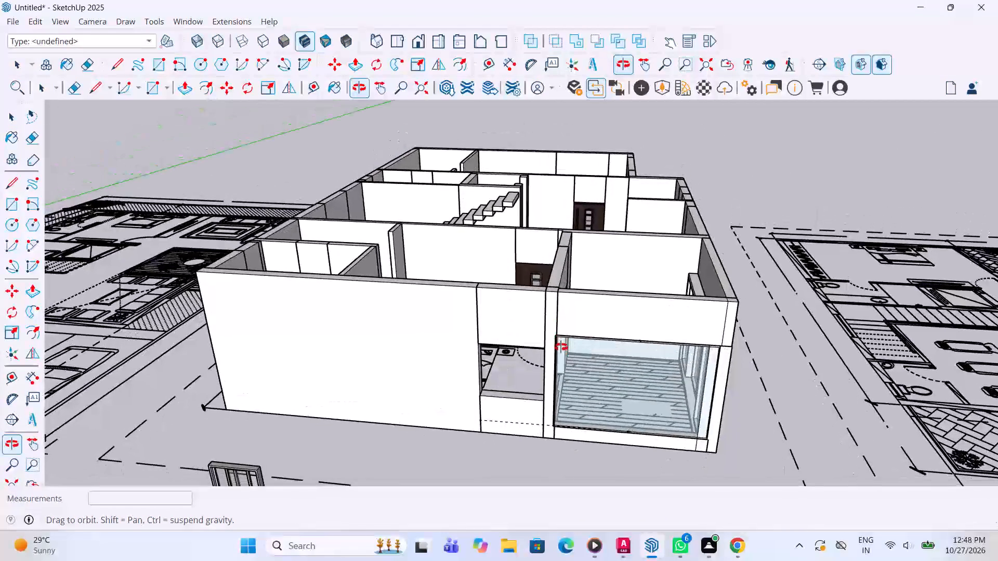
middle_drag(561, 347, 561, 336)
scroll(554, 365, up, 2)
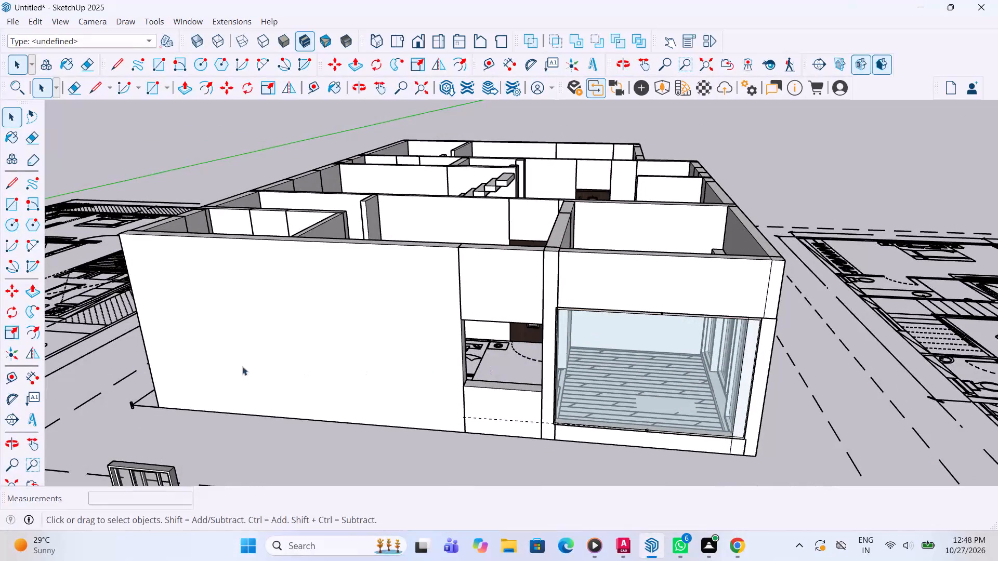
Measure the width of the empty window opening beside the glazed balcony with the Dimension tool, without placing a dimension.
click(41, 378)
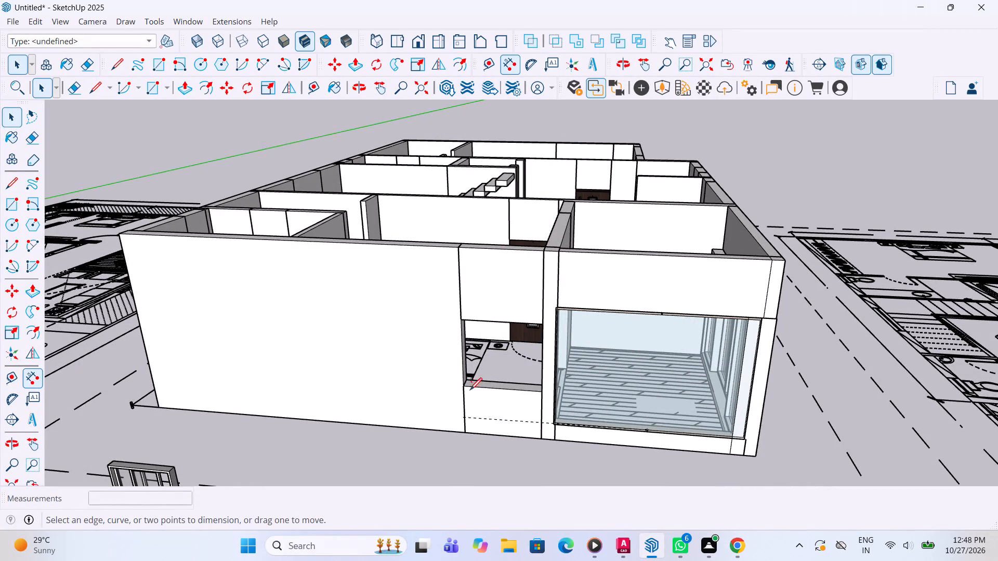
click(467, 385)
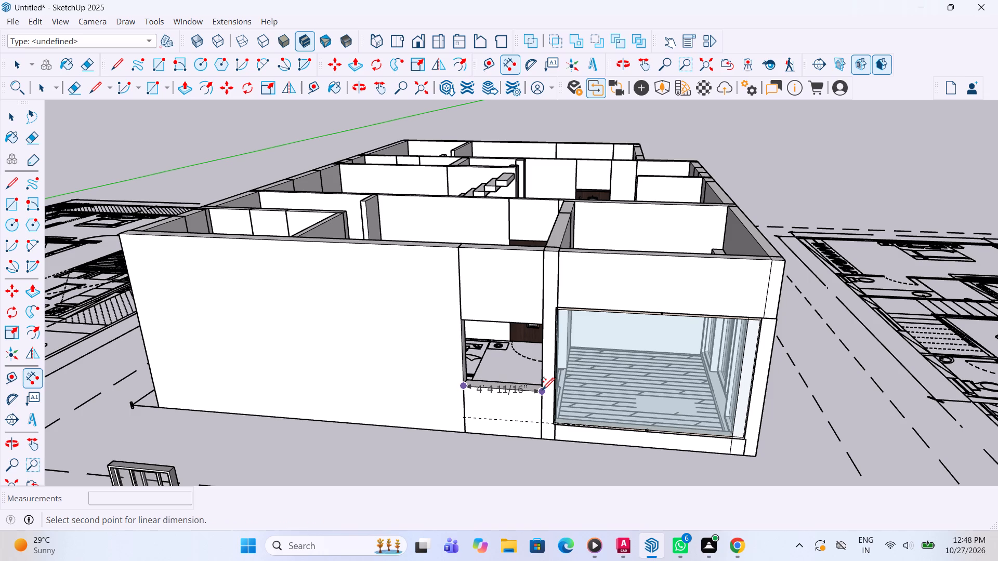
key(Escape)
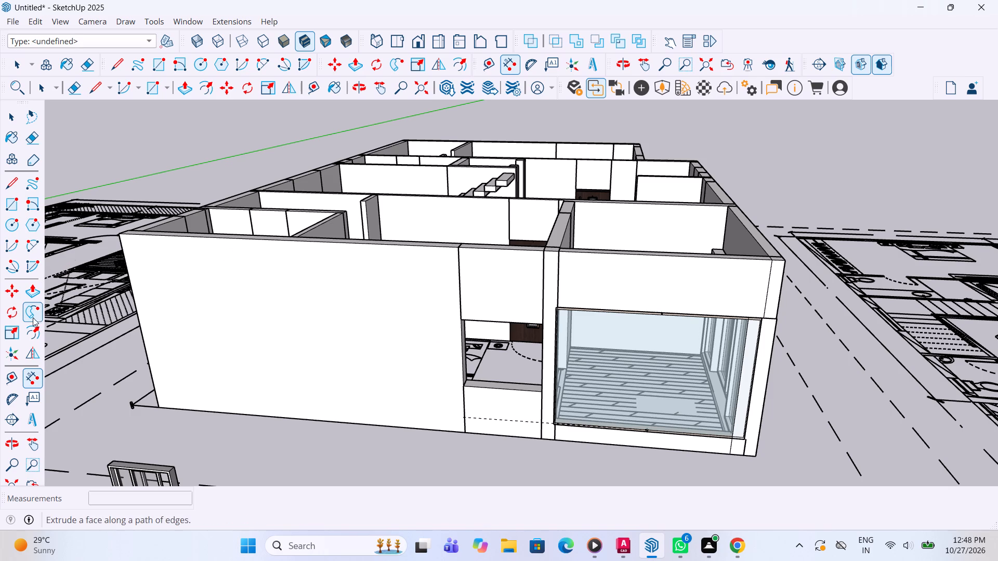
click(41, 375)
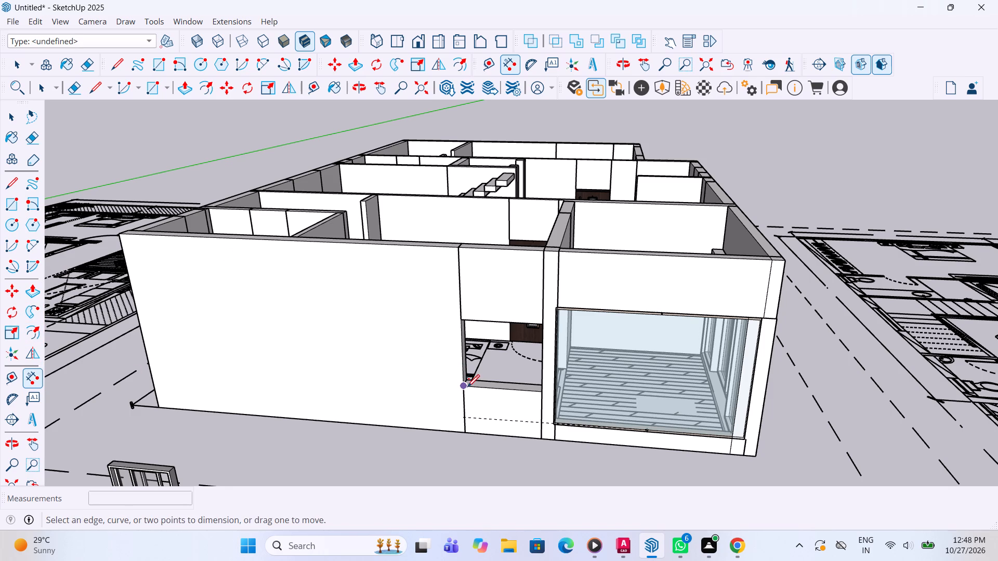
click(465, 387)
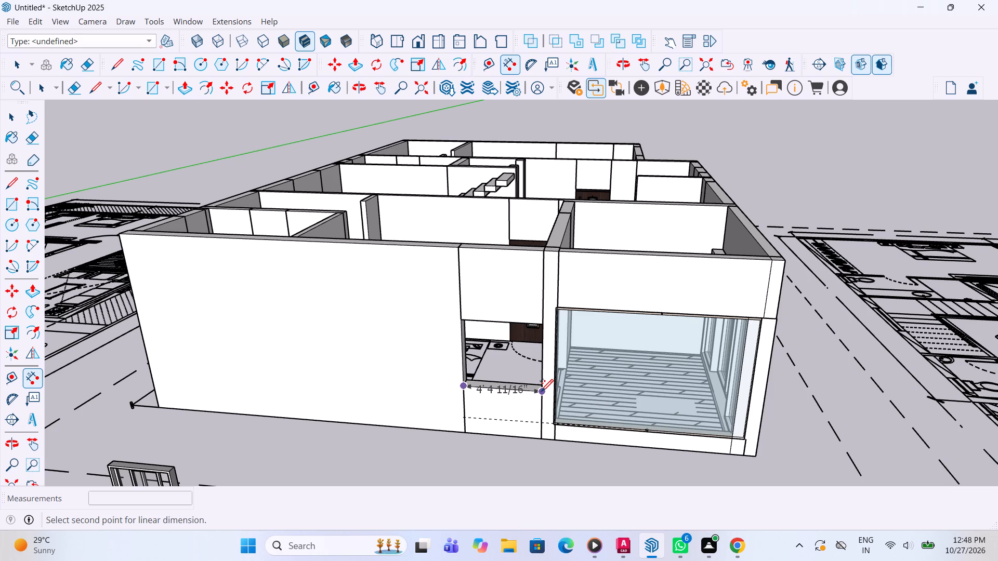
key(space)
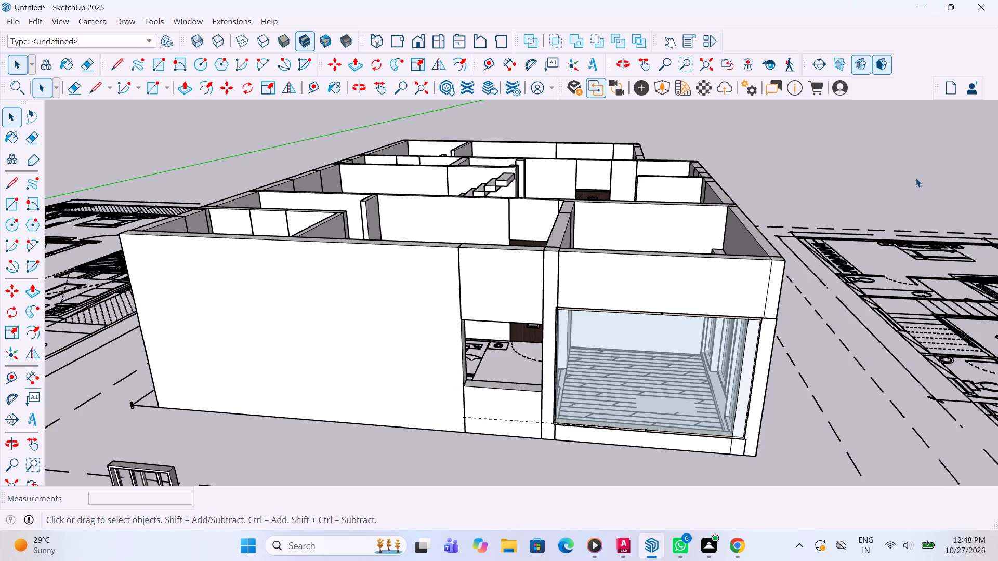
Examine the spare windows and doors laid out beside the house for one that suits the empty window opening.
click(916, 178)
scroll(182, 384, down, 5)
scroll(322, 368, down, 6)
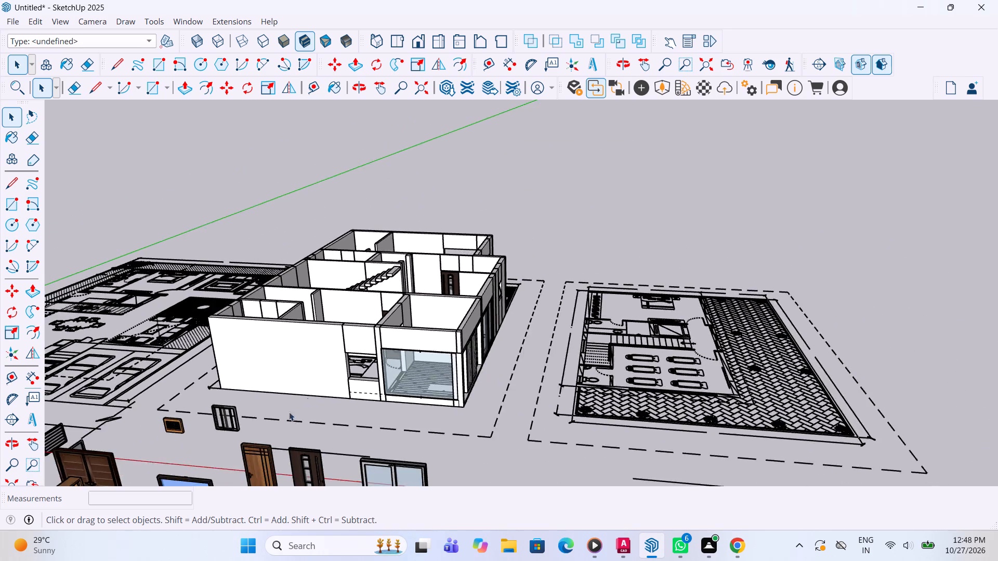
scroll(208, 461, up, 5)
scroll(271, 405, up, 6)
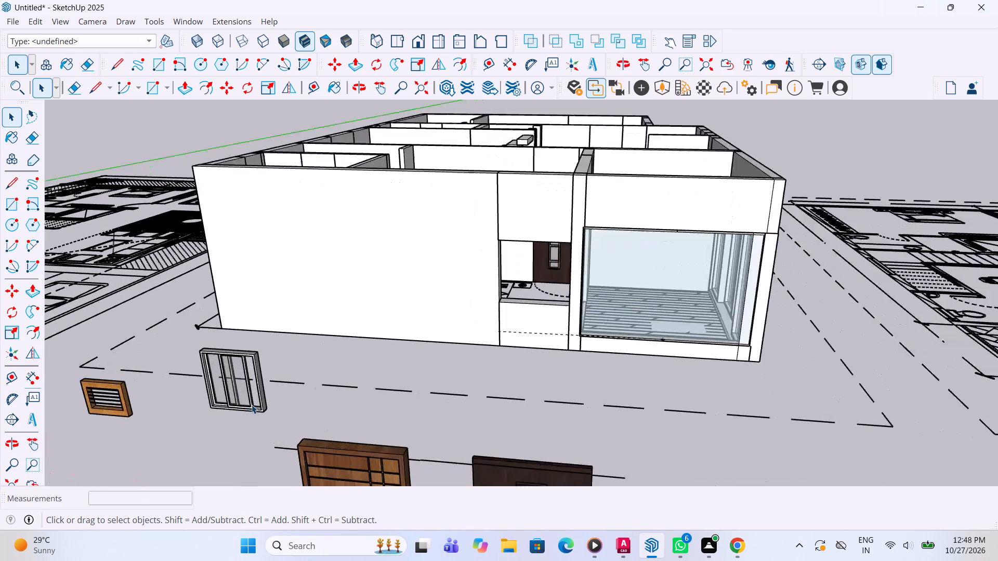
scroll(252, 405, up, 3)
scroll(432, 333, down, 12)
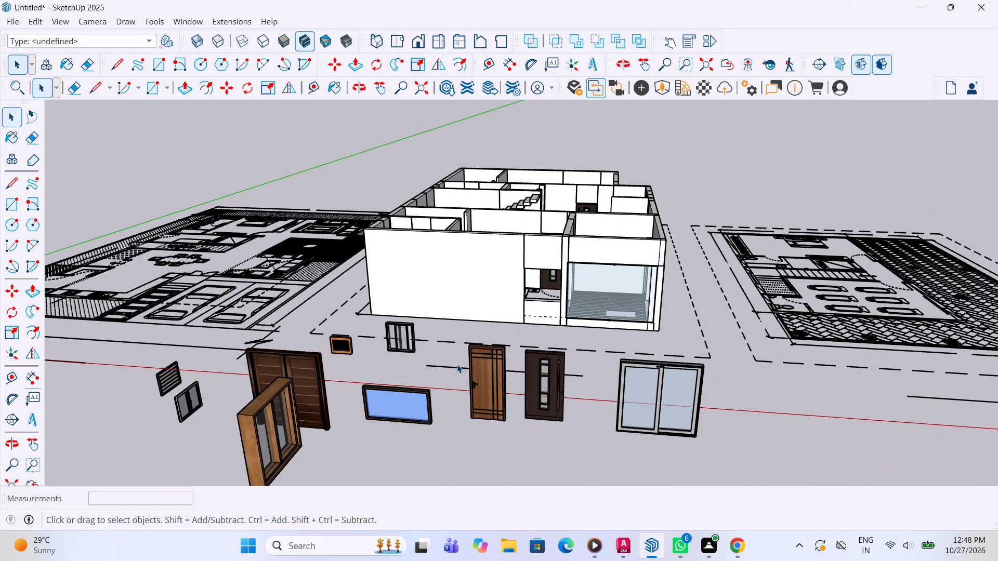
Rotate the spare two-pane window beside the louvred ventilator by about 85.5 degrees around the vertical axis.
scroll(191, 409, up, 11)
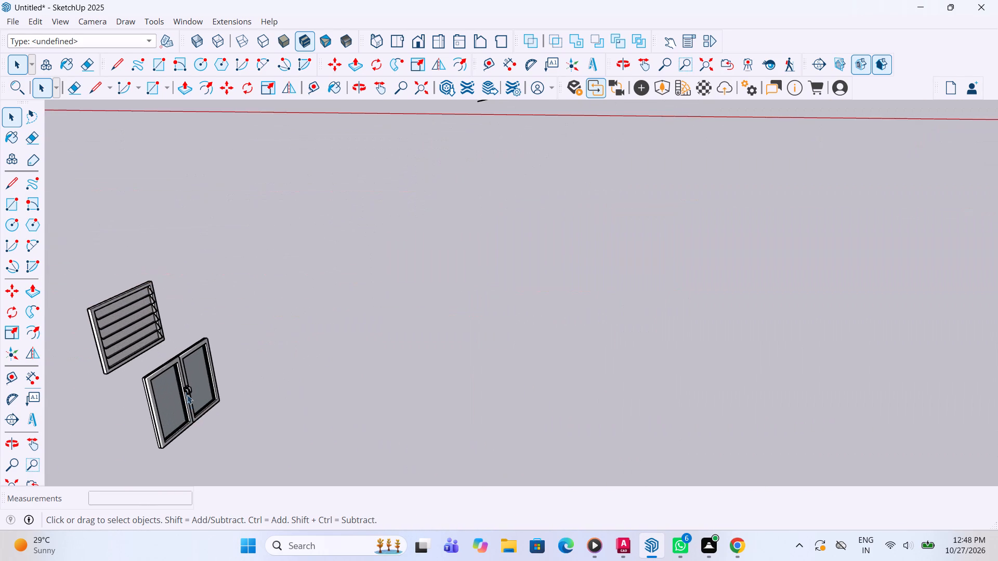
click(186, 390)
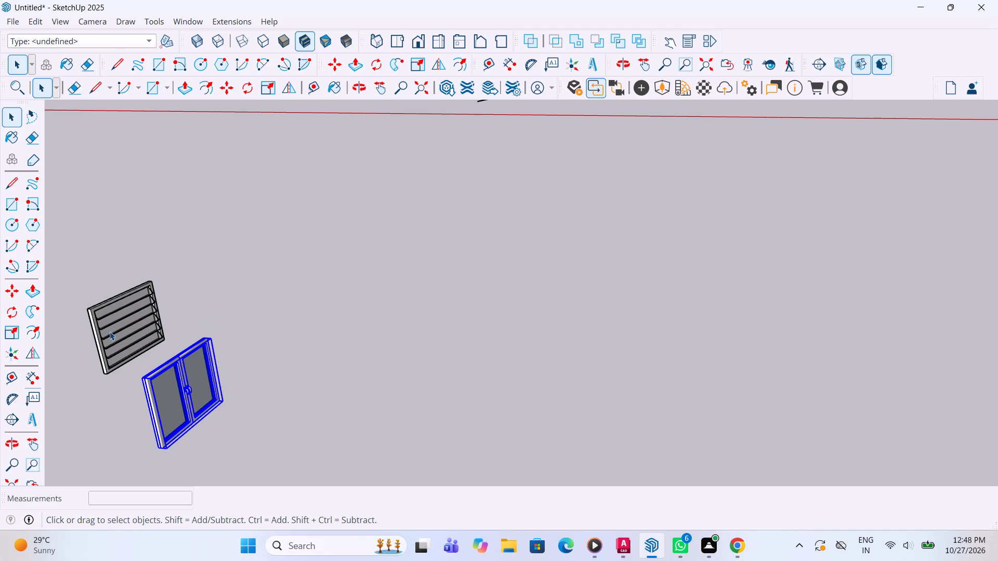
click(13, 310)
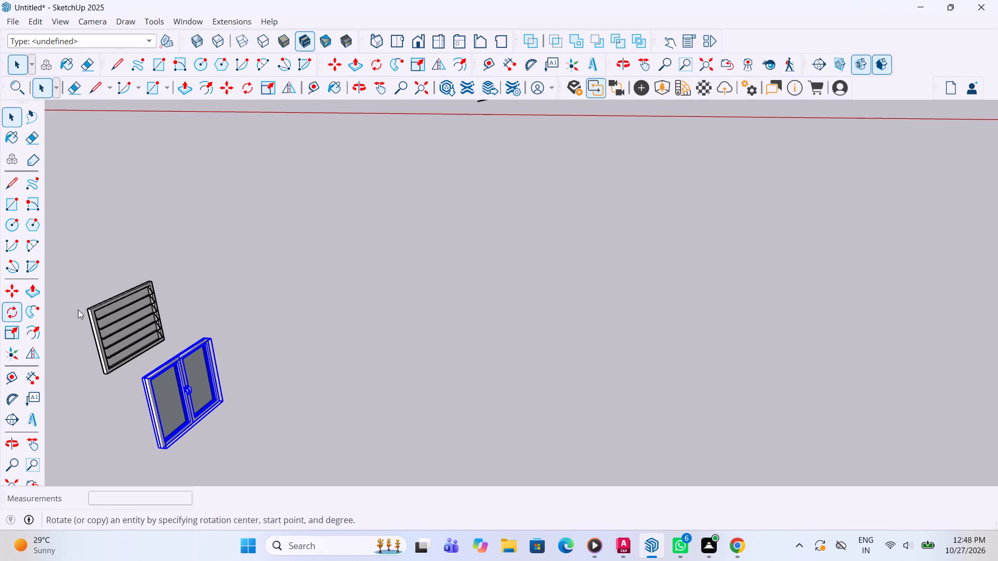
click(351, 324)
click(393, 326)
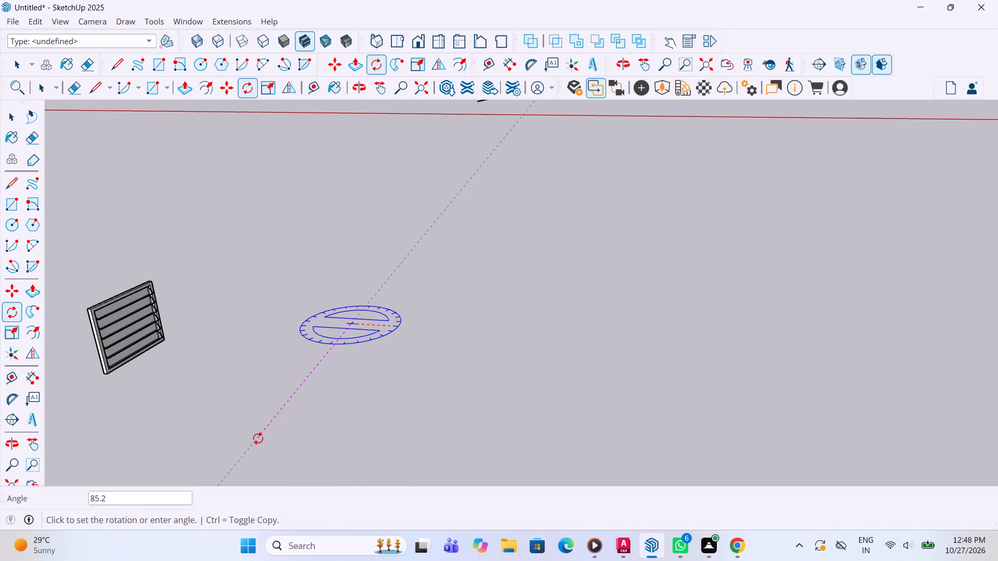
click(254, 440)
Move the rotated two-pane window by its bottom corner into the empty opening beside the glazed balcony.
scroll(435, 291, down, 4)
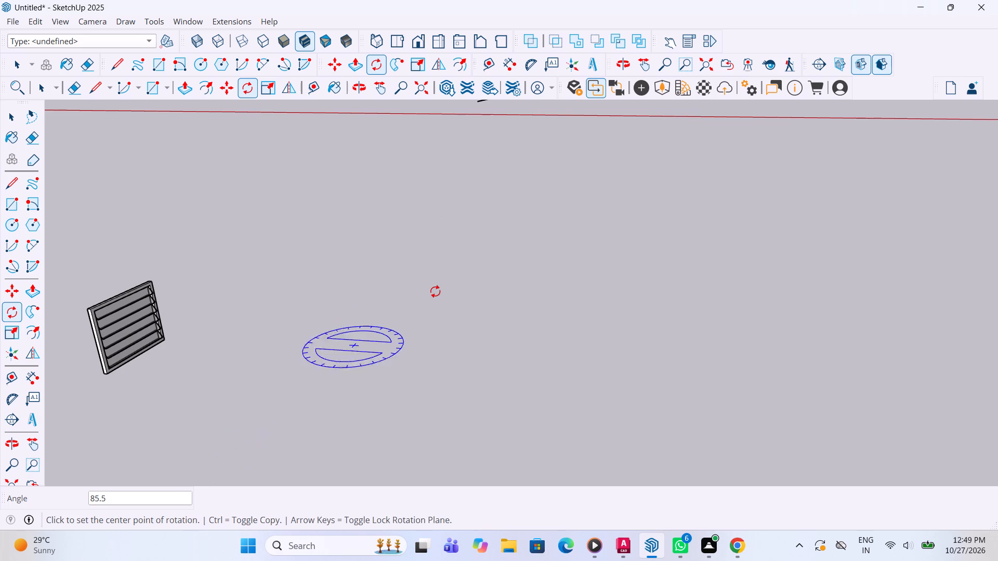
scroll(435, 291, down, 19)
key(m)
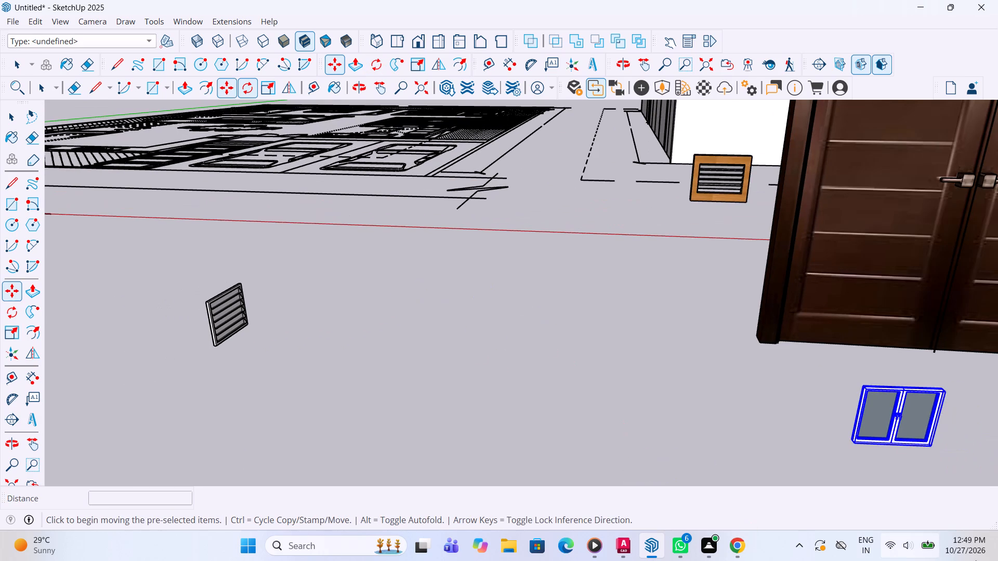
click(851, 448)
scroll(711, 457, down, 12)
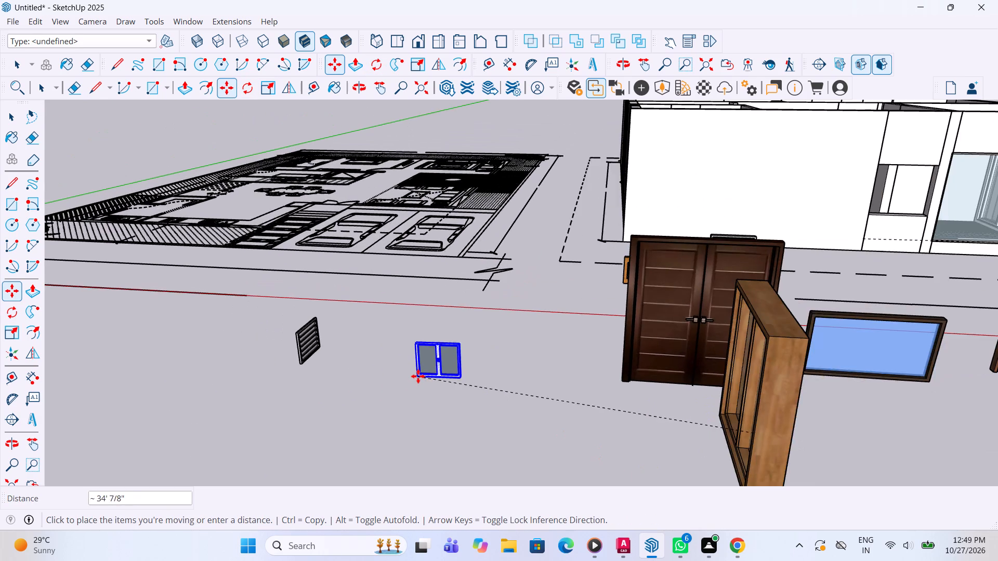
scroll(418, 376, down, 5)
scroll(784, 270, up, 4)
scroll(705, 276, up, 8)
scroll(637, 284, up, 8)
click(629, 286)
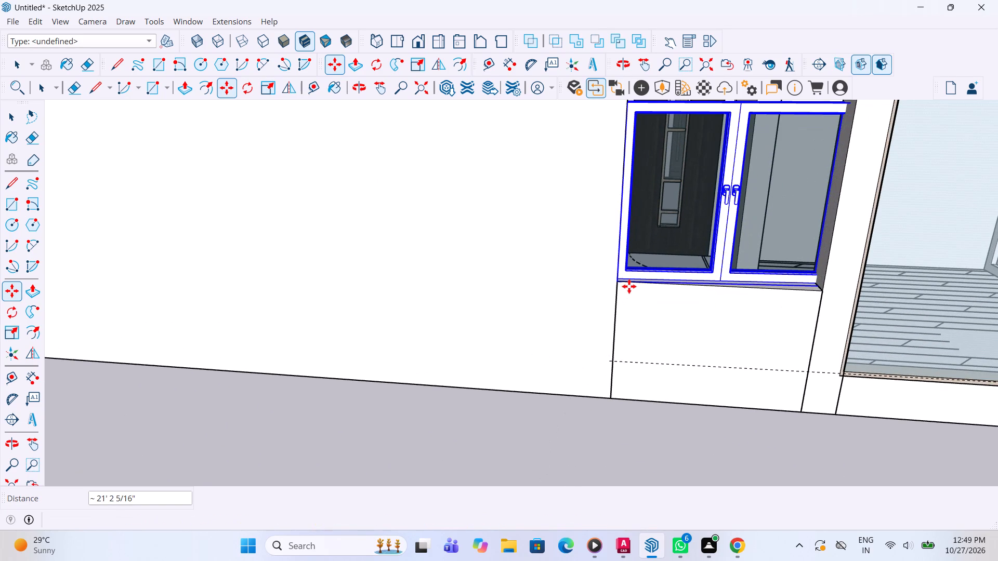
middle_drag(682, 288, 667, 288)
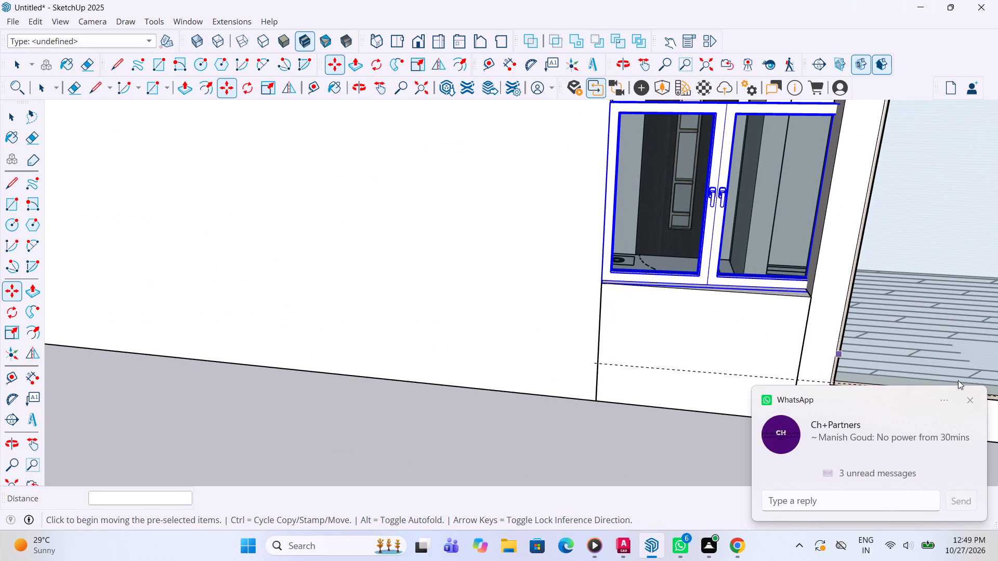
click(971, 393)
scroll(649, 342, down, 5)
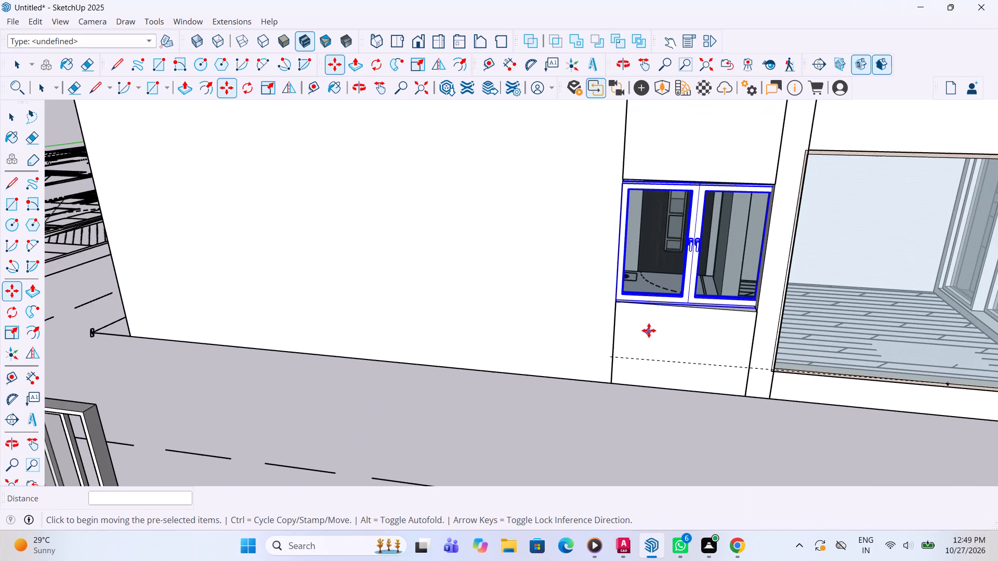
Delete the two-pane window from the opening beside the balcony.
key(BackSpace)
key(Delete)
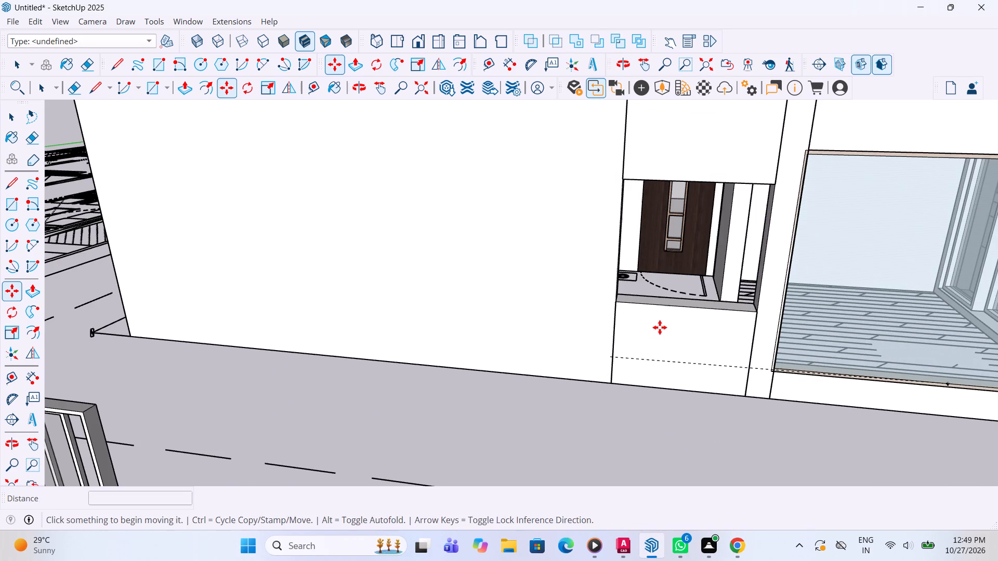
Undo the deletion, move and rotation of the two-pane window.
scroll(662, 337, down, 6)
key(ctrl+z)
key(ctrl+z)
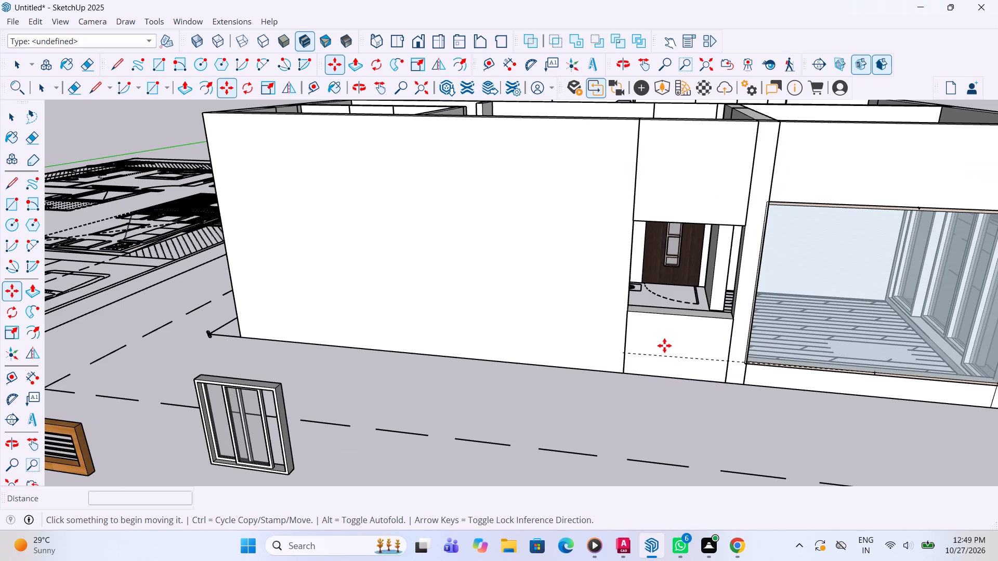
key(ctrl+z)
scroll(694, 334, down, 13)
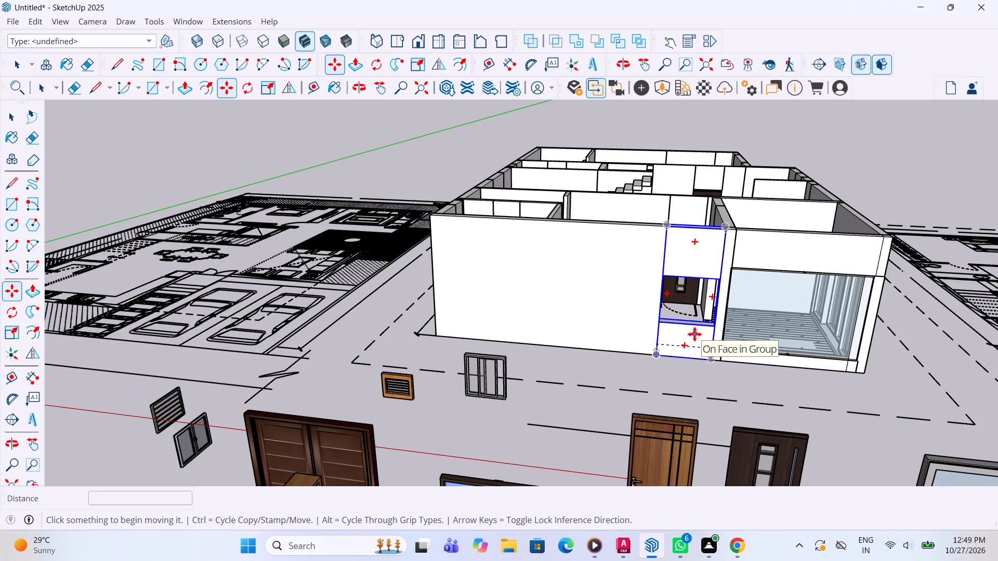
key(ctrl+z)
Rotate the spare two-pane window 90 degrees around the vertical axis to line up with the balcony-side wall.
scroll(694, 334, down, 5)
scroll(410, 392, up, 5)
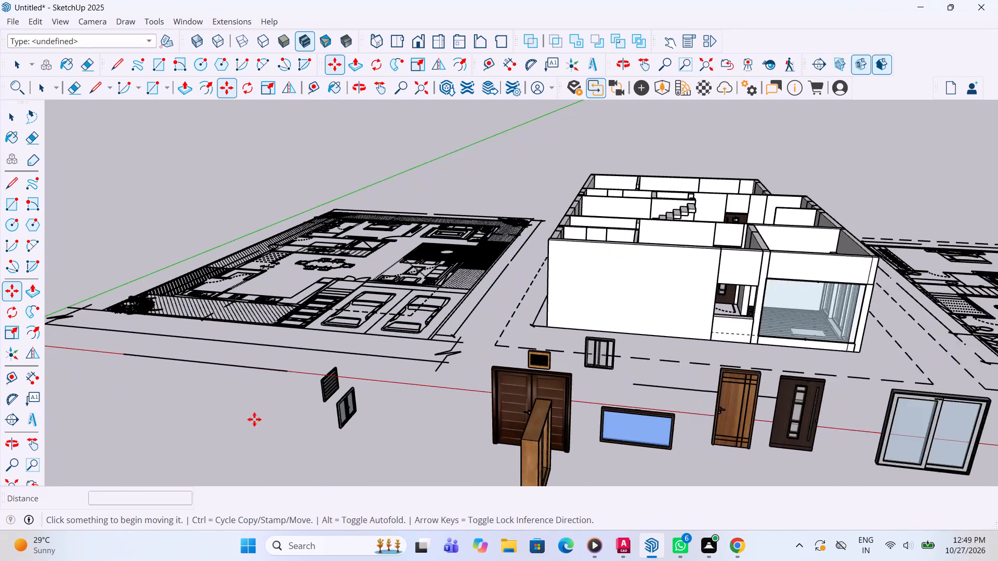
key(space)
scroll(351, 419, up, 4)
middle_drag(168, 433, 682, 426)
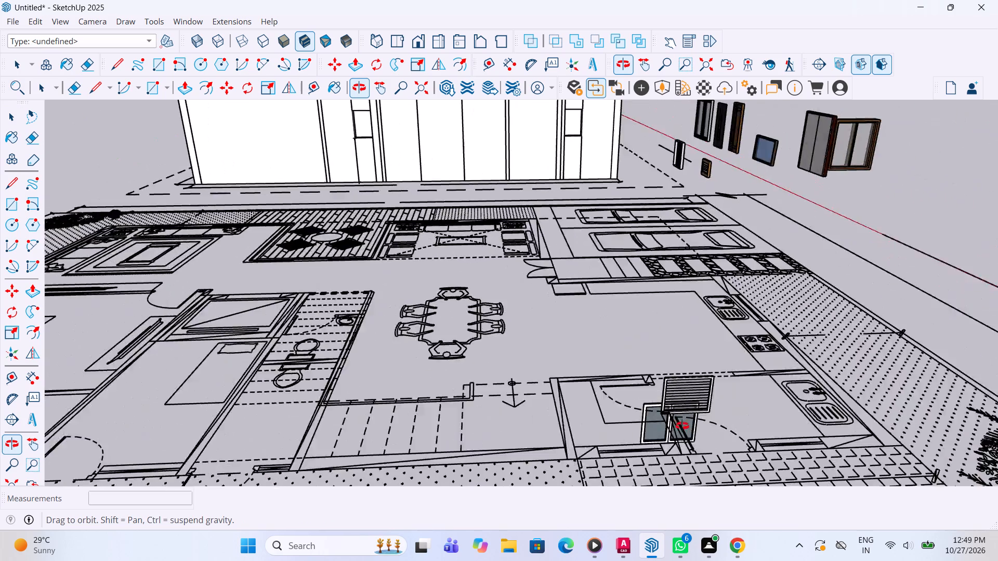
middle_drag(682, 426, 644, 337)
scroll(684, 385, up, 2)
click(692, 385)
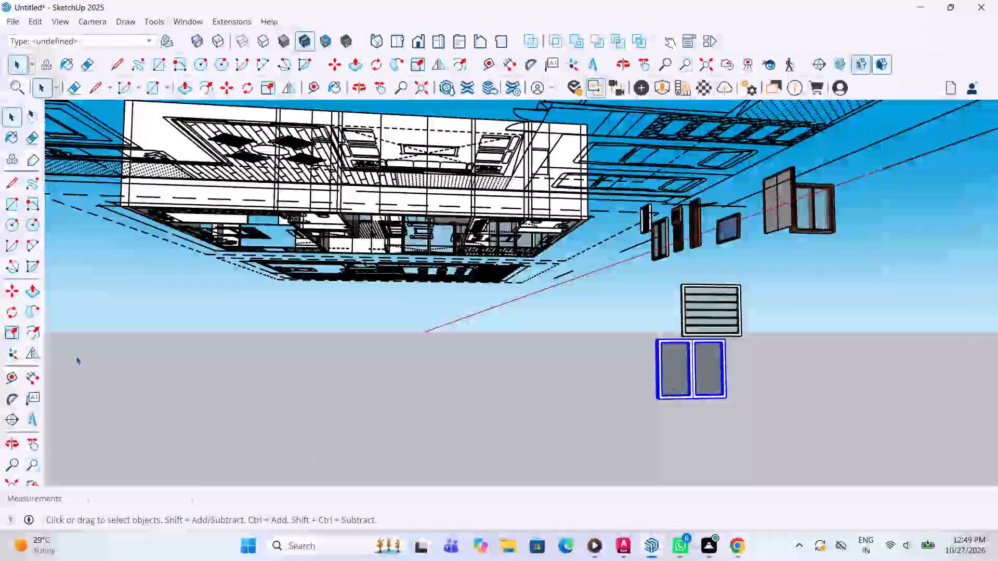
click(15, 311)
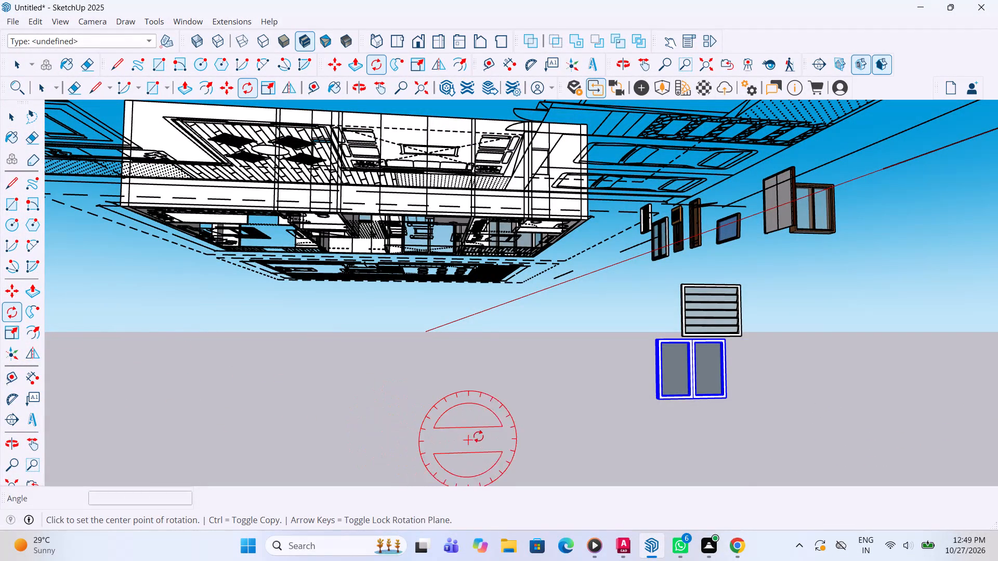
scroll(573, 189, down, 4)
middle_drag(573, 189, 562, 424)
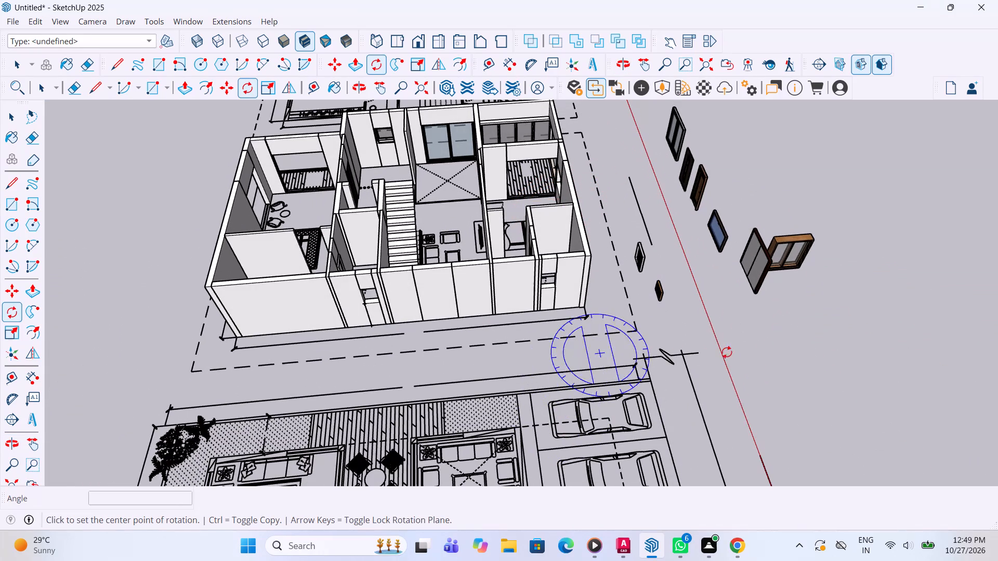
click(766, 376)
click(796, 377)
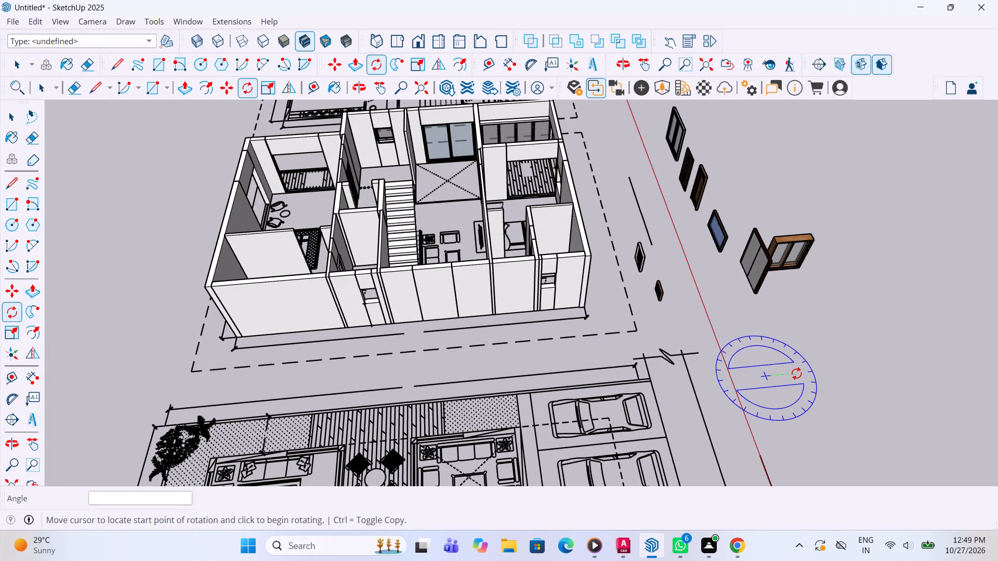
click(740, 312)
Move the two-pane window by its bottom corner to the lower corner of the empty opening beside the glazed balcony.
scroll(389, 265, down, 18)
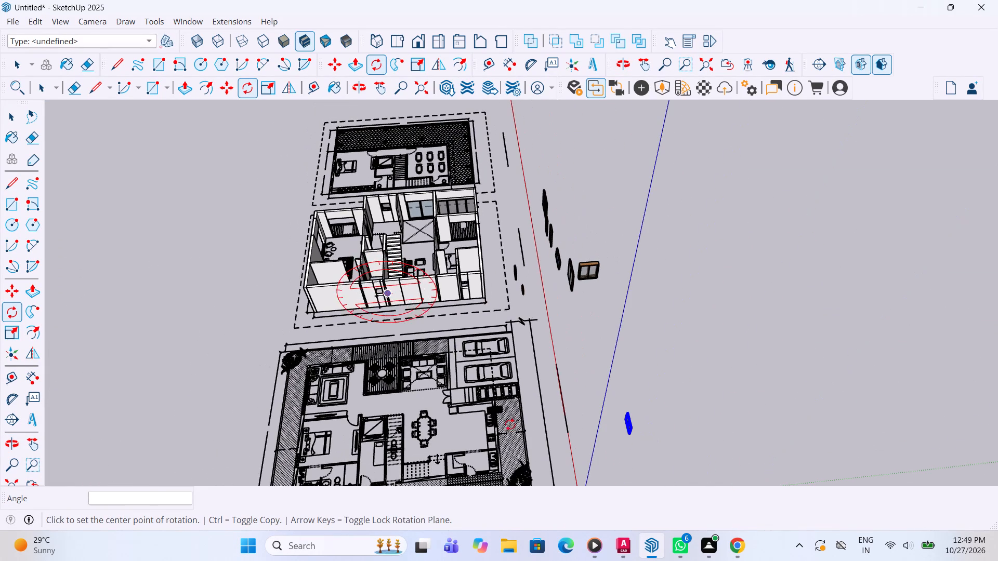
scroll(549, 492, up, 2)
key(m)
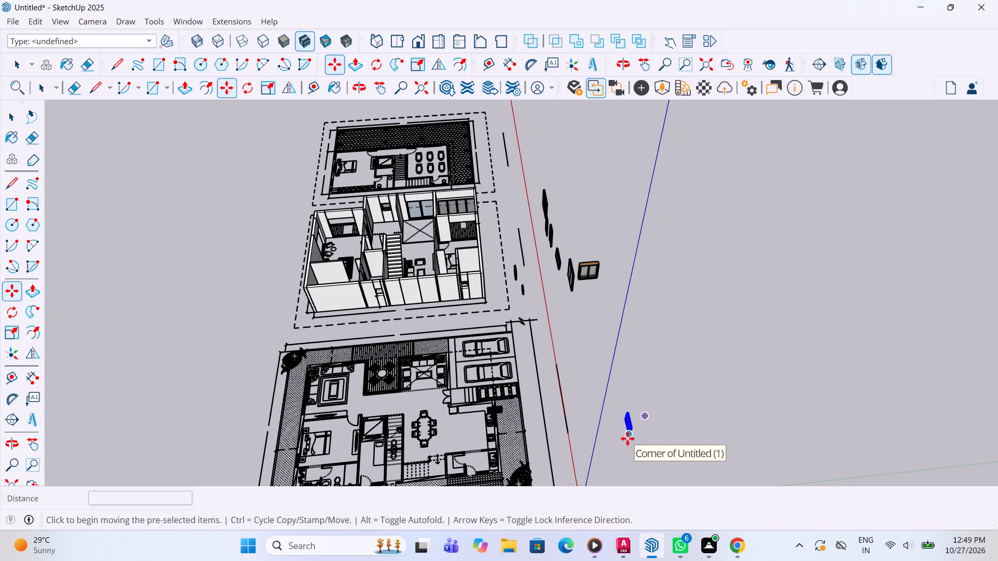
click(627, 438)
scroll(532, 237, up, 4)
middle_drag(522, 235, 376, 232)
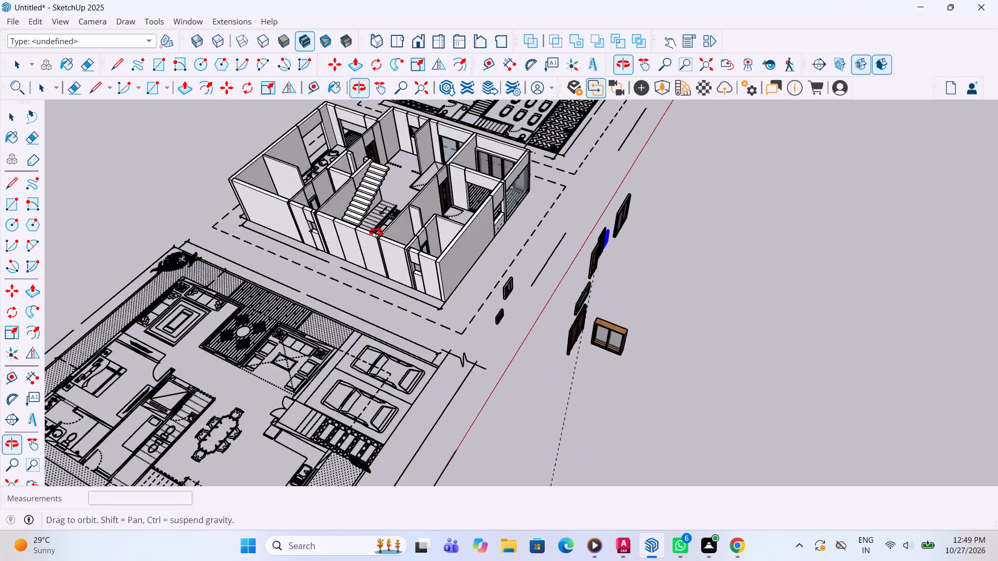
middle_drag(376, 232, 359, 216)
scroll(359, 216, up, 1)
scroll(625, 170, up, 4)
scroll(500, 202, up, 4)
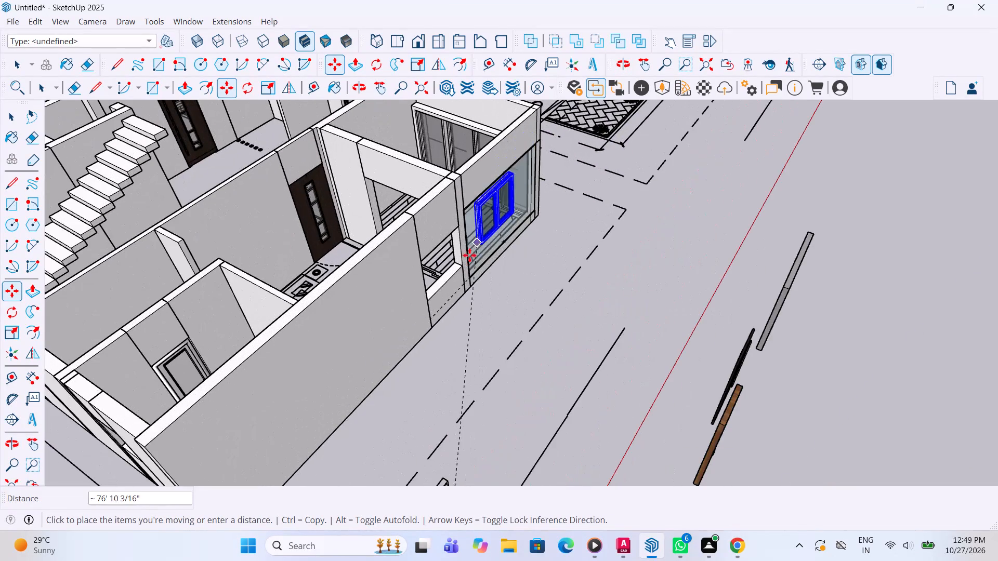
scroll(441, 282, up, 12)
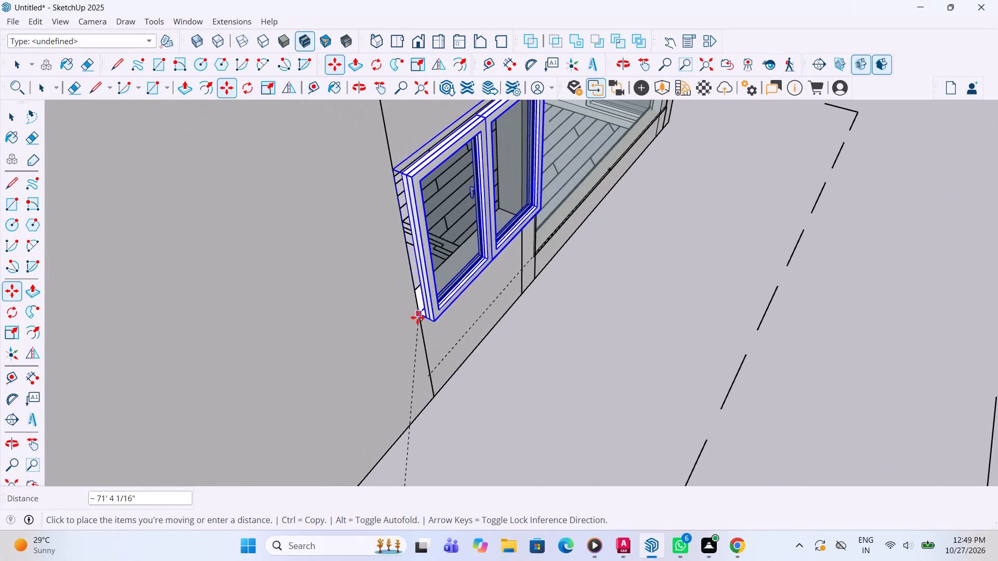
click(419, 321)
Shift the two-pane window about 5 1/8" so its outer bottom corner meets the opening's outer corner, flush with the wall.
middle_drag(490, 330, 418, 314)
scroll(475, 327, up, 1)
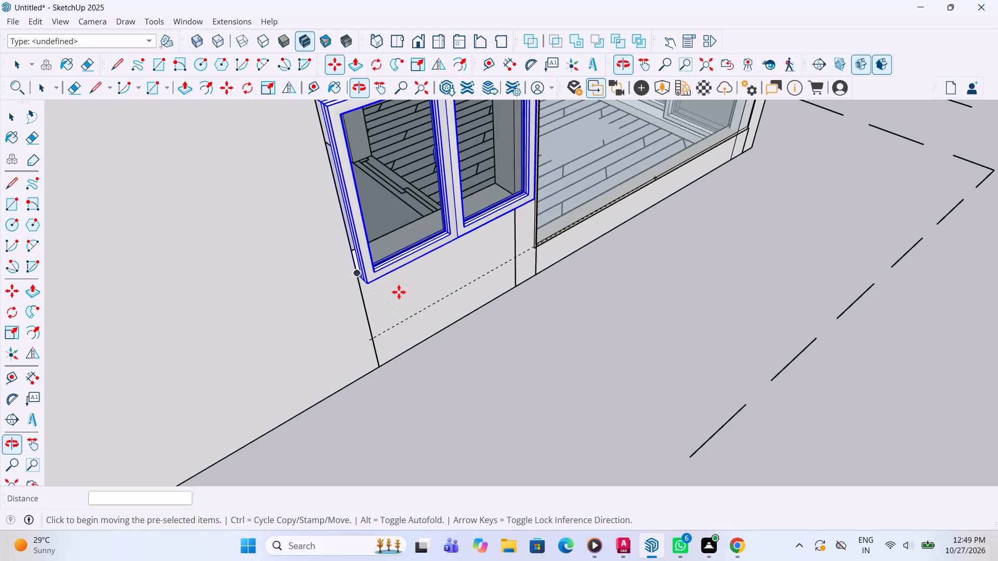
scroll(382, 289, up, 3)
click(365, 283)
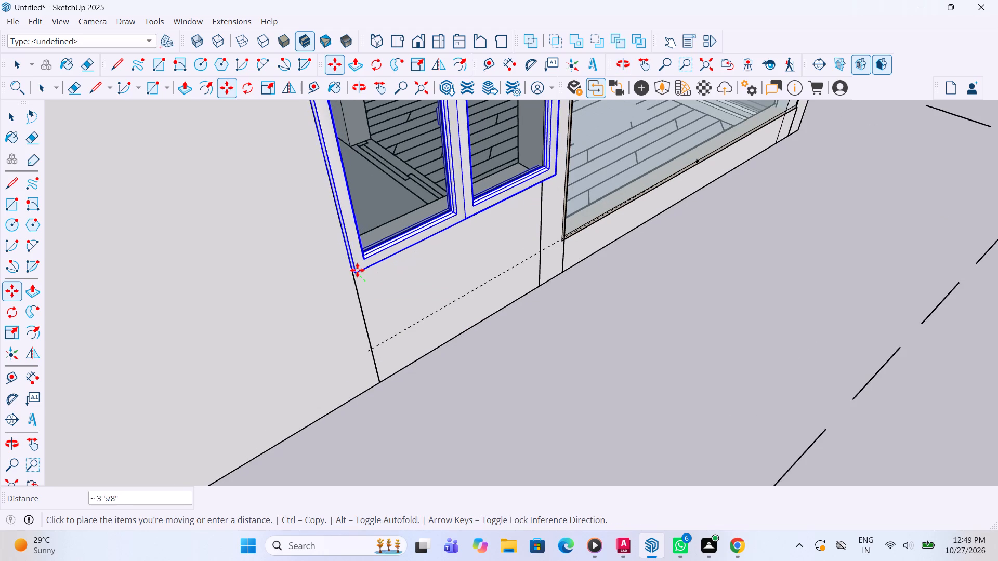
click(352, 269)
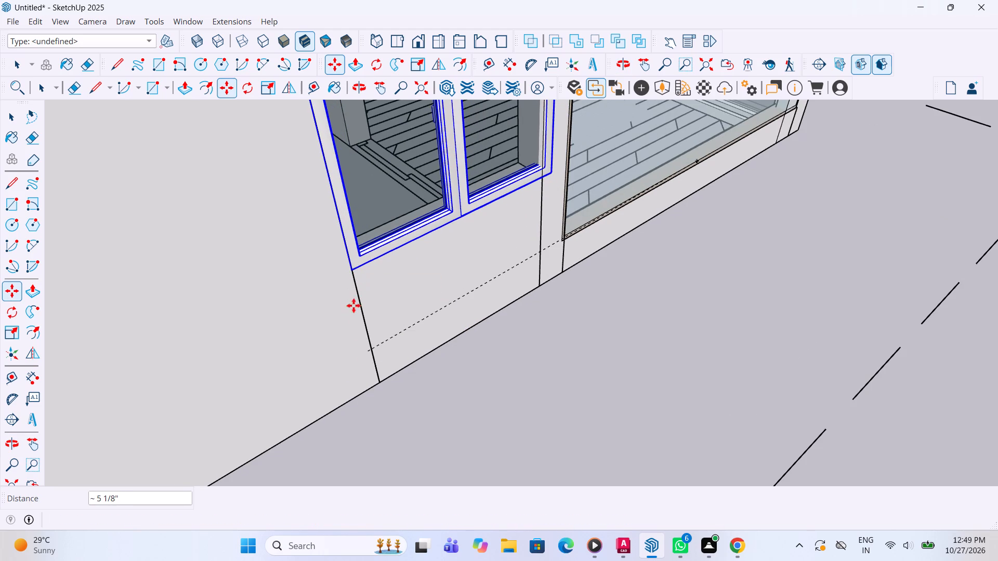
Scale the two-pane window's height by about 1.03 along the blue axis to reach the top of the opening.
scroll(362, 352, down, 6)
scroll(357, 407, down, 5)
middle_drag(637, 327, 491, 303)
key(s)
scroll(383, 104, up, 4)
scroll(362, 141, up, 3)
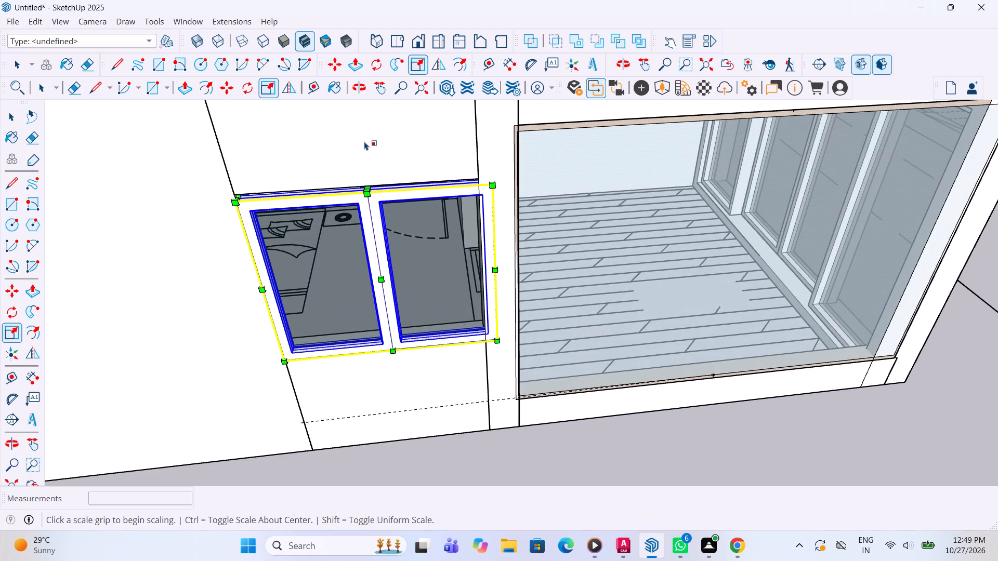
click(371, 183)
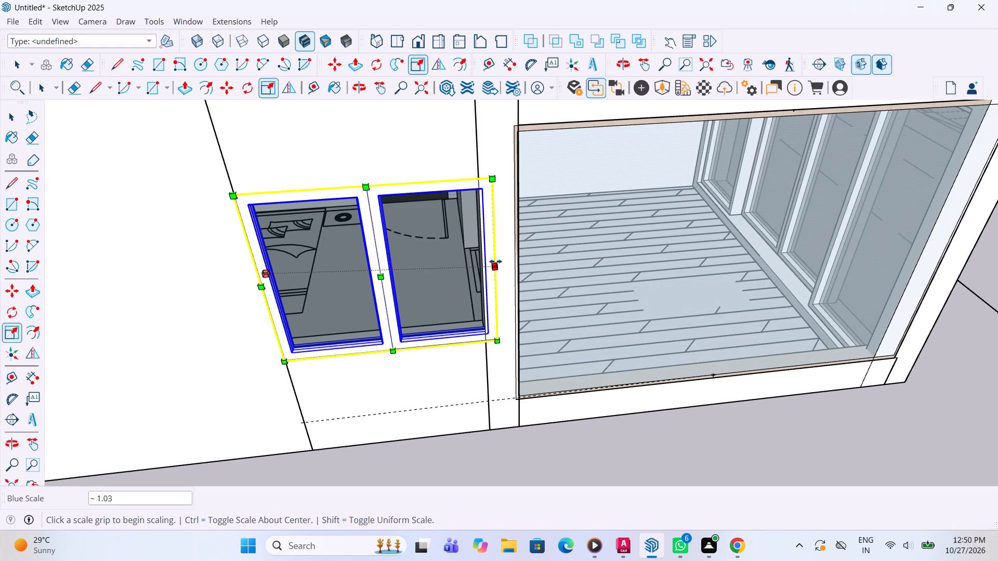
Scale down the two-pane window's width so its side edge meets the opening's edge, and clear the selection.
drag(493, 257, 492, 257)
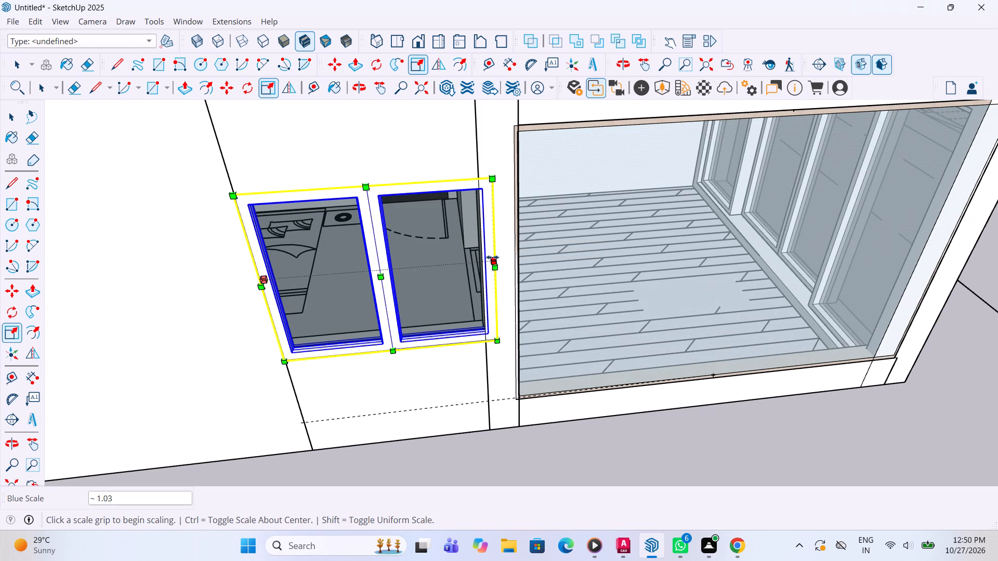
drag(492, 257, 482, 257)
click(482, 257)
key(space)
click(598, 437)
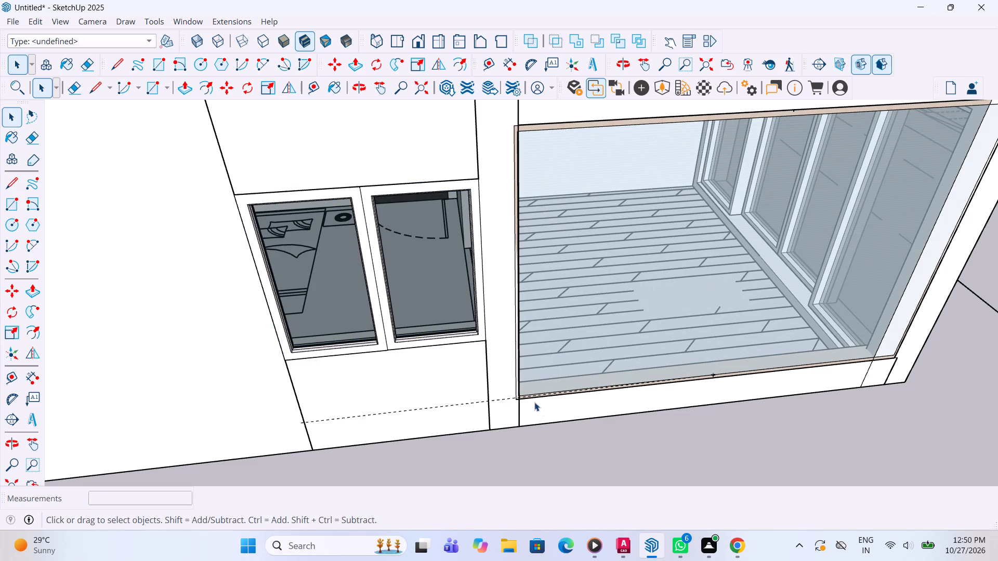
Flip the fitted two-pane window front to back about the plane parallel to the wall.
middle_click(519, 391)
click(430, 286)
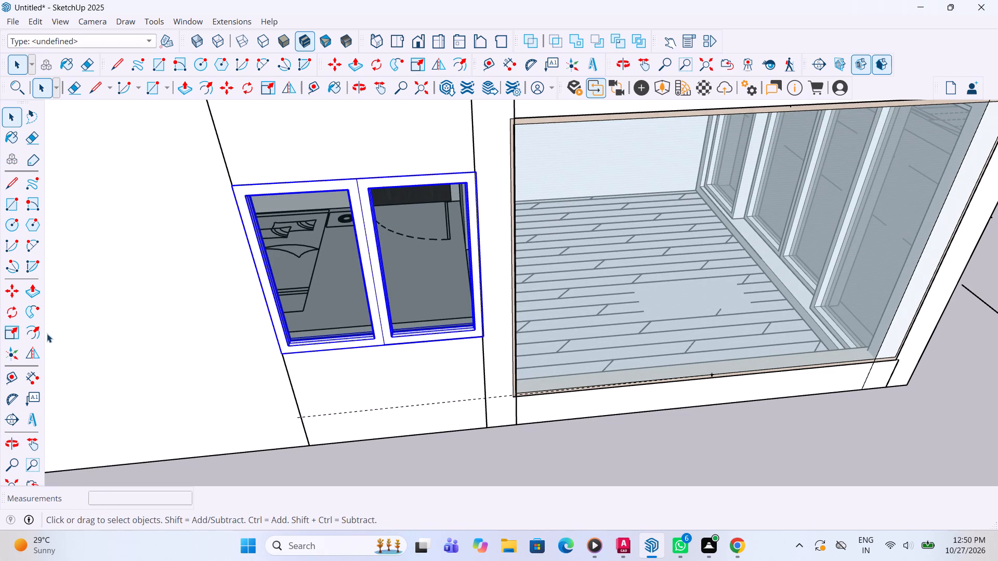
click(34, 351)
click(306, 234)
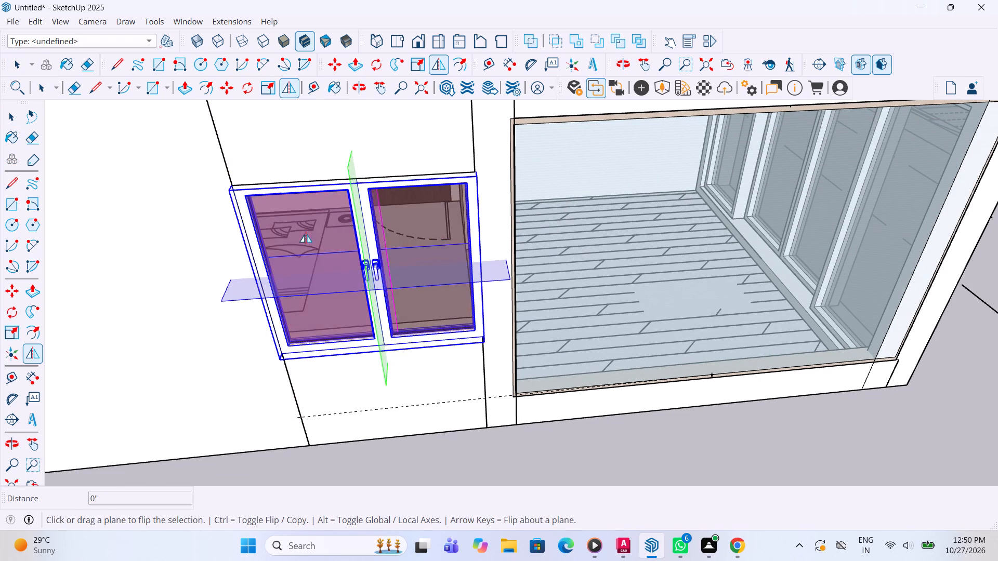
click(321, 225)
key(space)
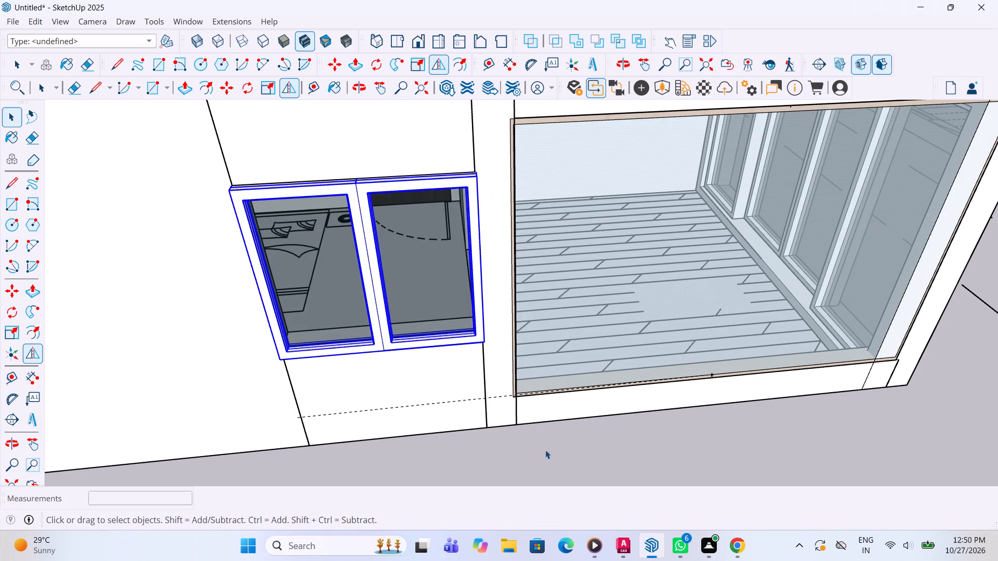
click(552, 454)
Thin the balcony's four-pane window by scaling its depth along the red axis, by 0.51 and again by about 0.71, and clear the selection.
scroll(563, 330, down, 16)
middle_drag(685, 297, 769, 397)
scroll(738, 215, up, 4)
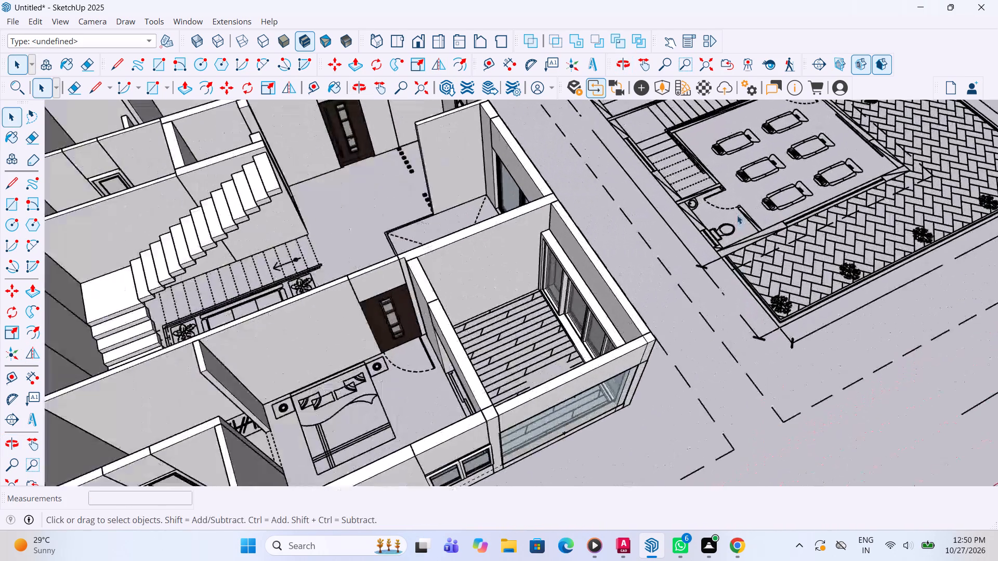
scroll(664, 270, up, 2)
middle_drag(654, 266, 429, 213)
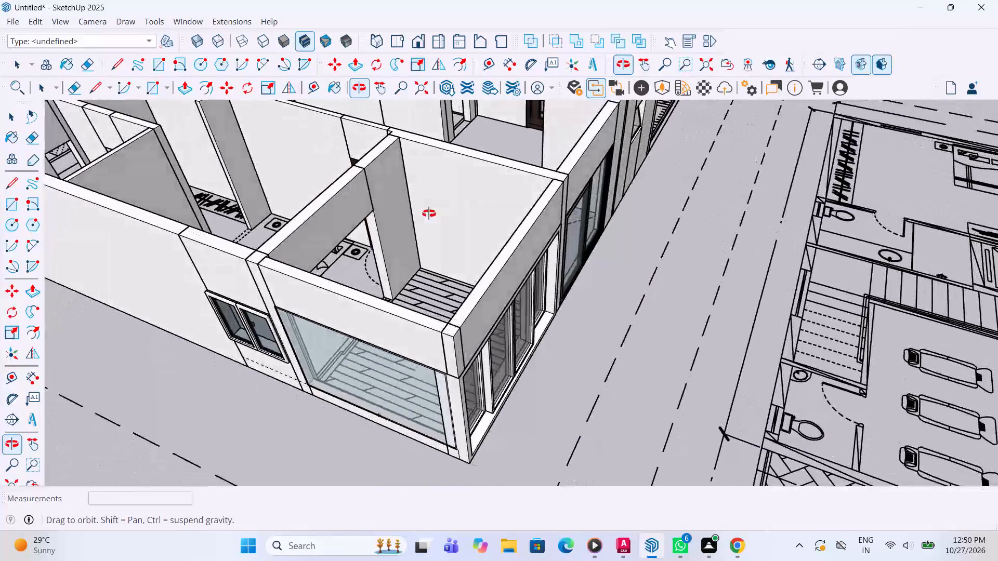
middle_drag(429, 213, 684, 256)
scroll(632, 278, up, 1)
click(557, 311)
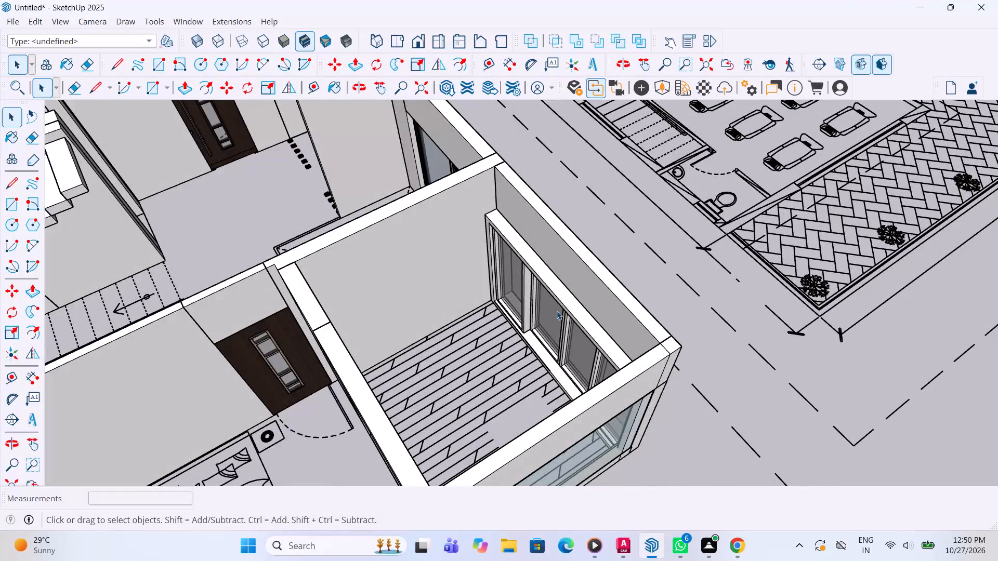
scroll(568, 332, up, 3)
key(s)
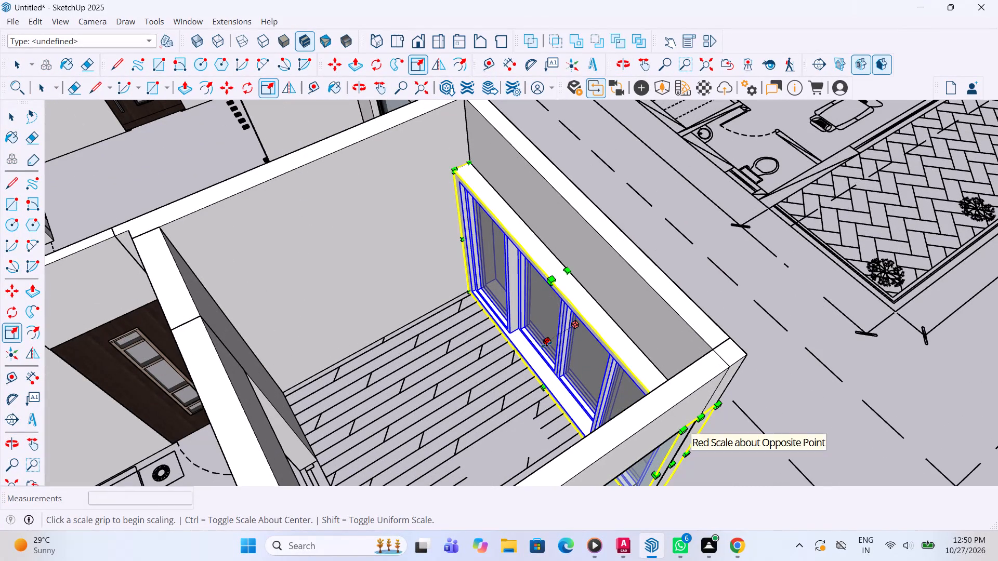
drag(549, 344, 569, 344)
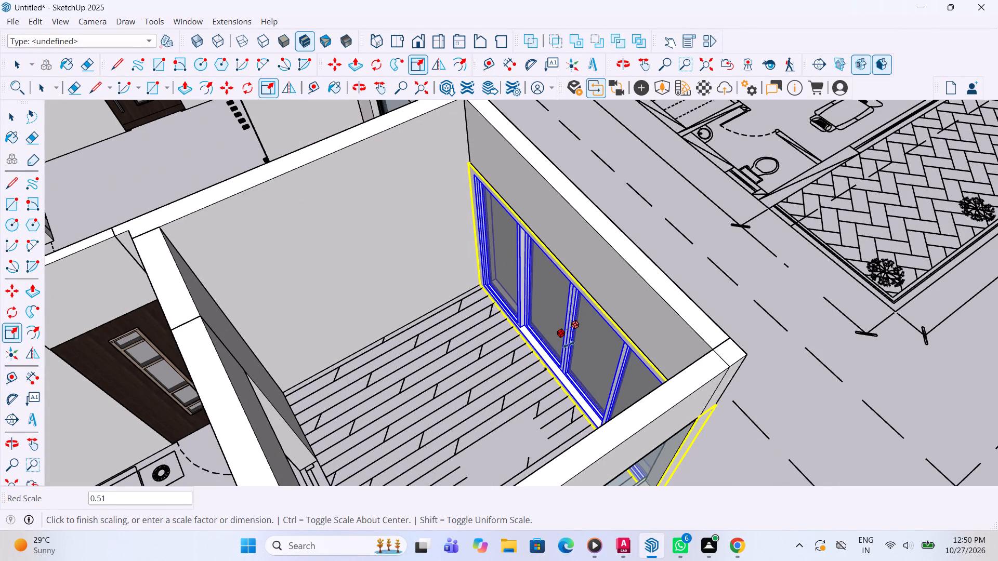
drag(569, 344, 568, 344)
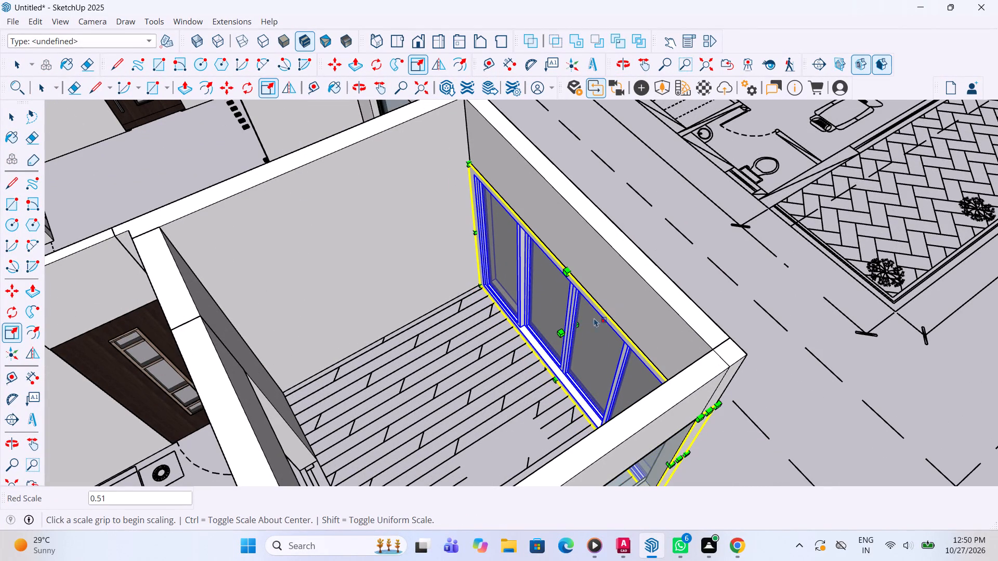
click(562, 335)
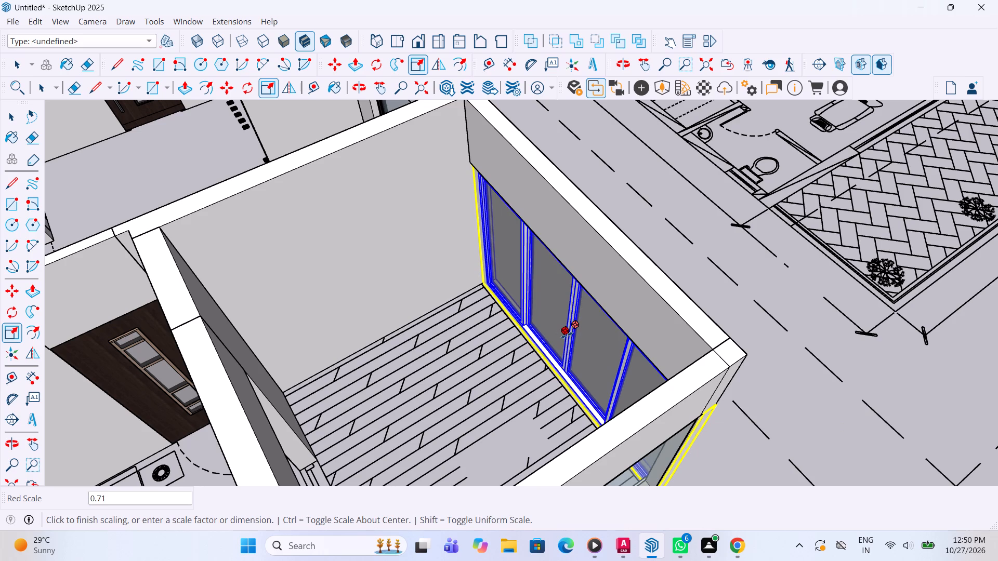
key(space)
click(664, 268)
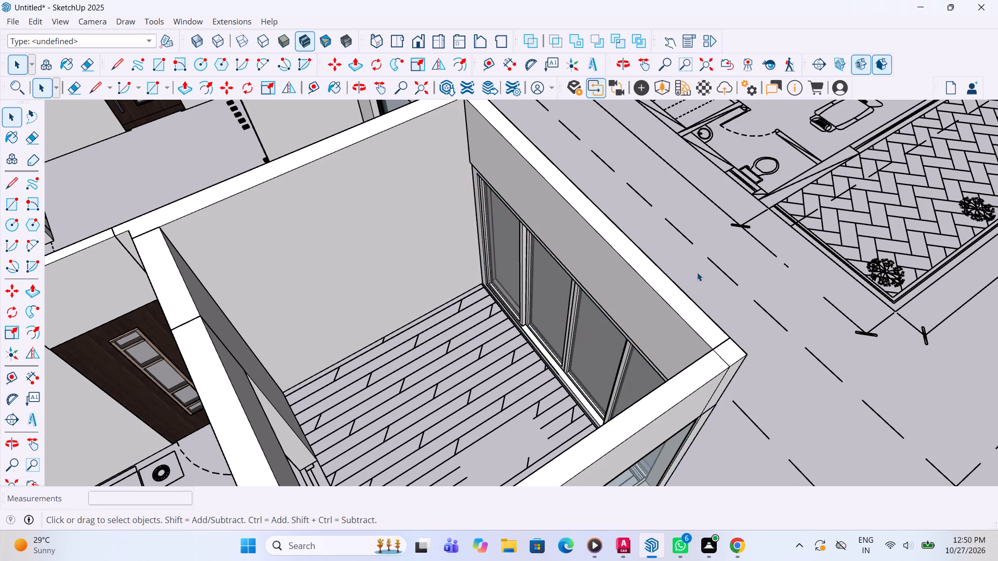
Examine the balcony glazing from outside and look over the whole floor for openings that still need filling.
middle_drag(697, 272, 390, 170)
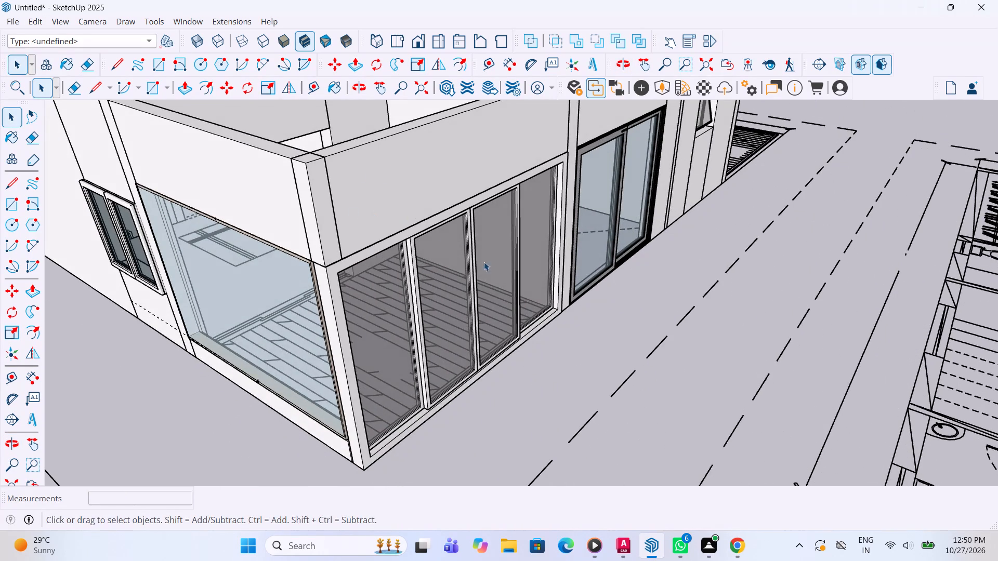
scroll(549, 337, down, 8)
scroll(421, 244, up, 3)
middle_drag(456, 278, 554, 362)
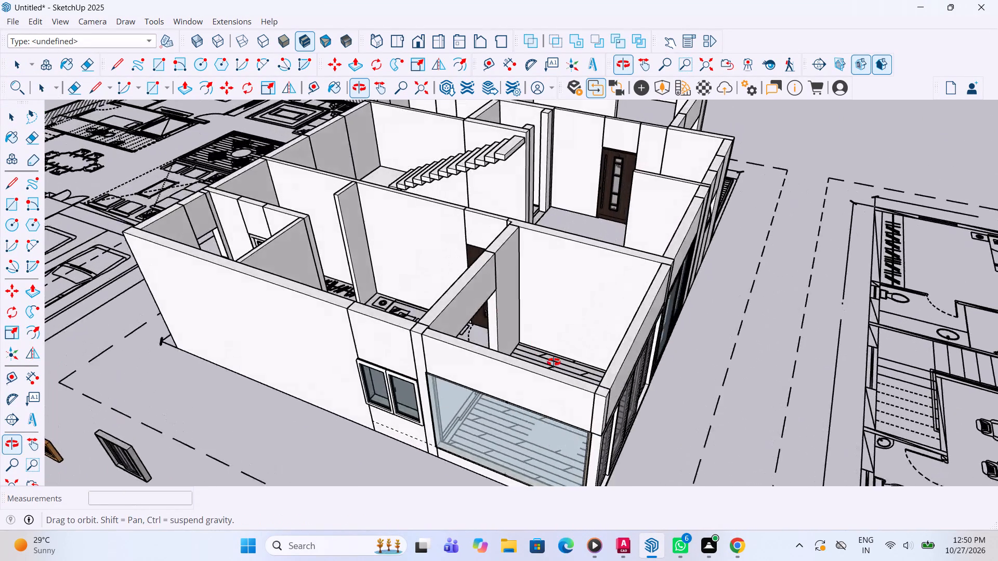
middle_drag(554, 362, 589, 406)
scroll(725, 312, down, 5)
middle_drag(508, 375, 783, 374)
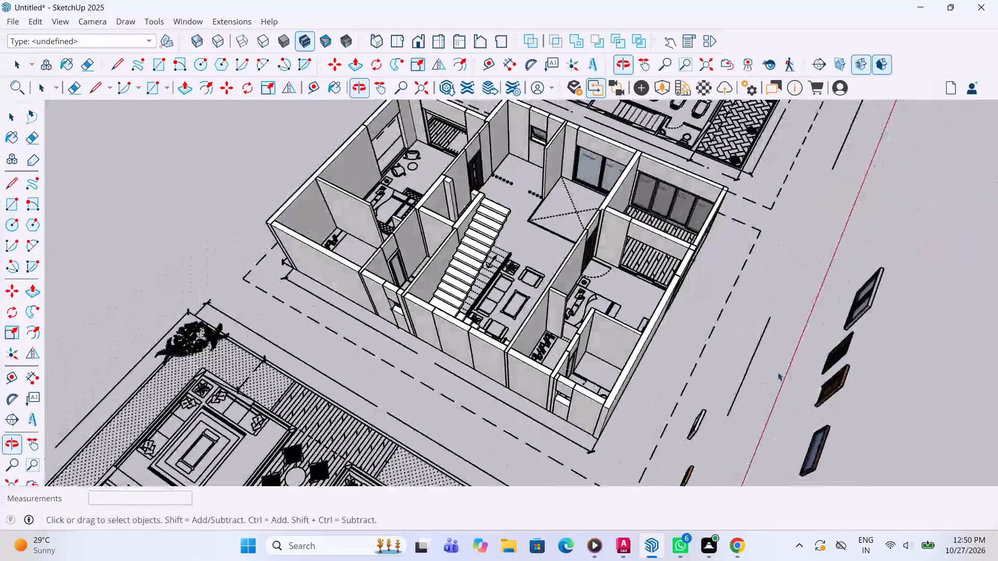
scroll(728, 367, down, 3)
scroll(716, 289, up, 4)
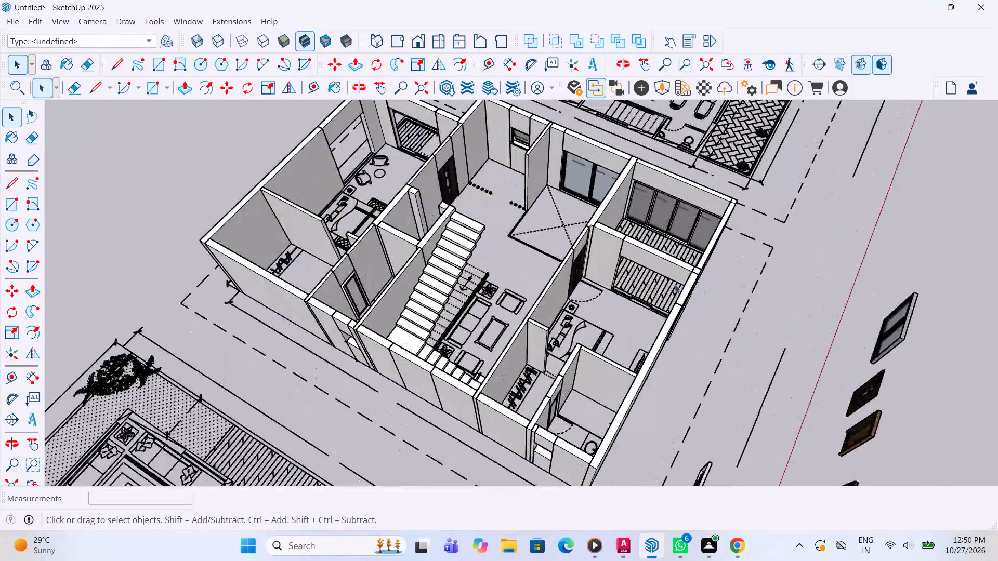
Measure the width of the opening between the bedroom and the balcony along its top edge, without placing a dimension.
scroll(639, 278, up, 4)
middle_drag(634, 288, 884, 229)
middle_drag(770, 244, 645, 225)
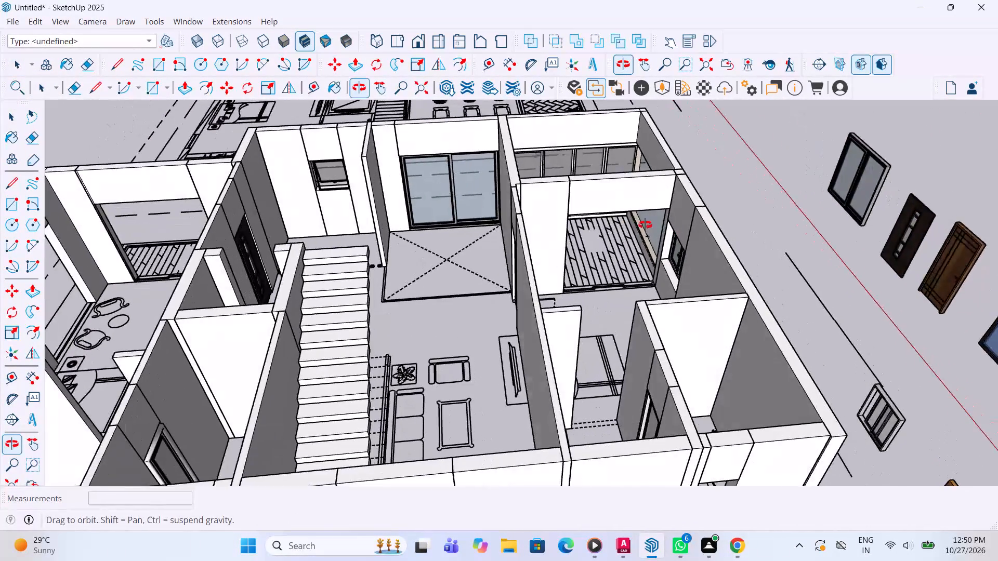
middle_drag(645, 225, 625, 225)
scroll(616, 225, up, 4)
middle_click(616, 225)
click(37, 372)
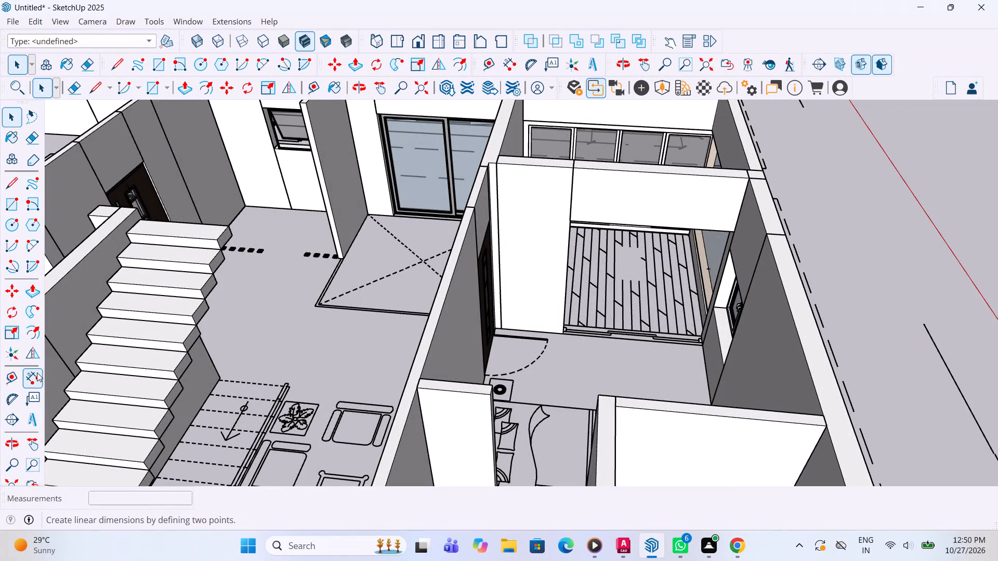
click(570, 222)
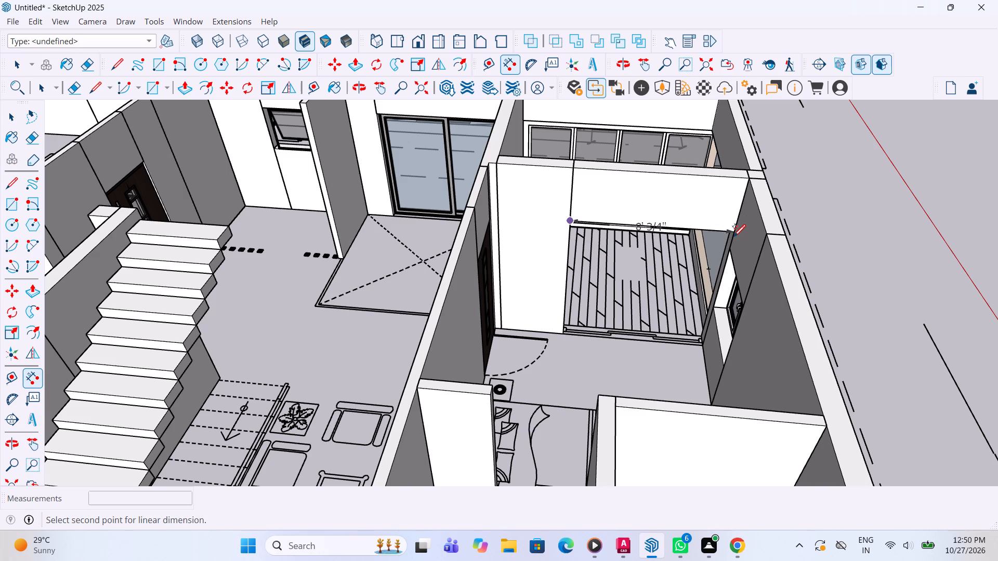
key(Escape)
scroll(734, 237, down, 5)
scroll(462, 262, down, 4)
key(space)
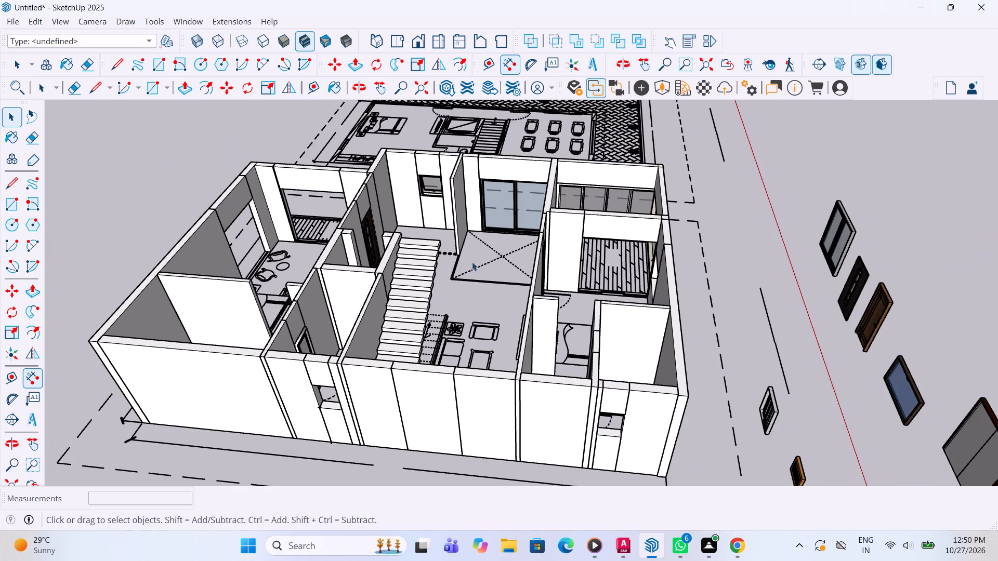
Copy the two-pane sliding glass door about 17' 1 3/8" into the bedroom's balcony opening, matching its bottom corner to the opening's.
scroll(493, 210, up, 4)
click(502, 205)
key(m)
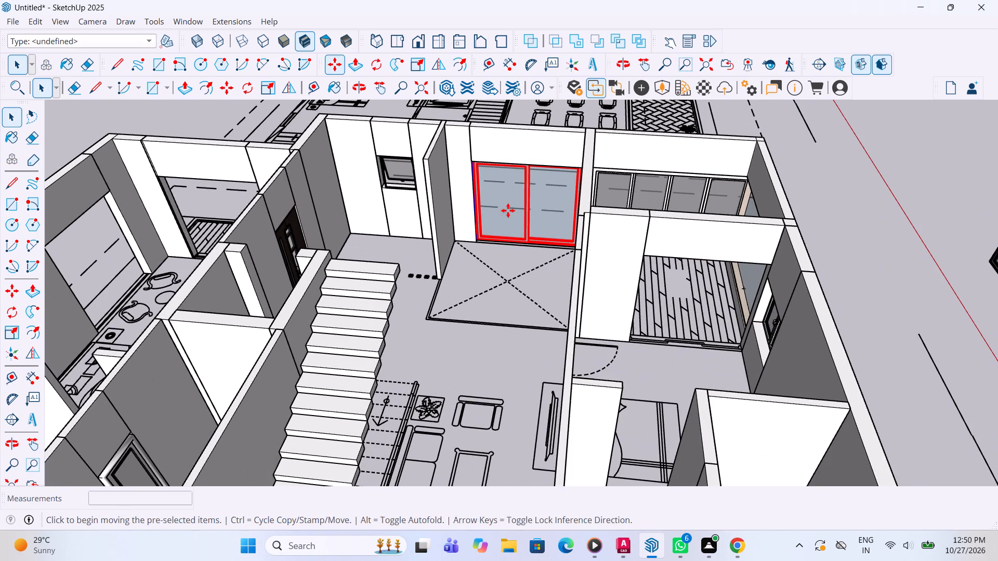
click(478, 245)
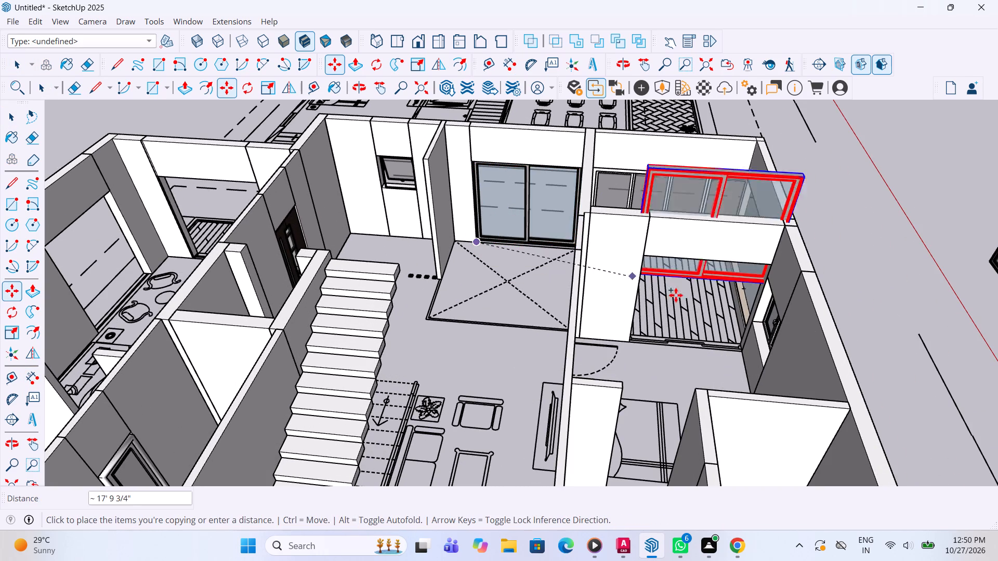
scroll(646, 313, up, 4)
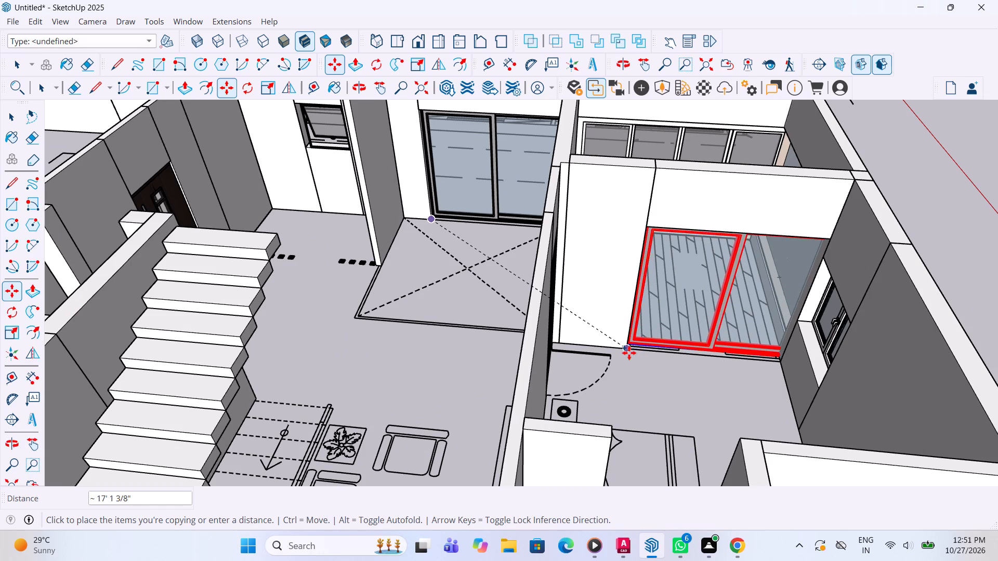
click(627, 353)
scroll(539, 311, down, 4)
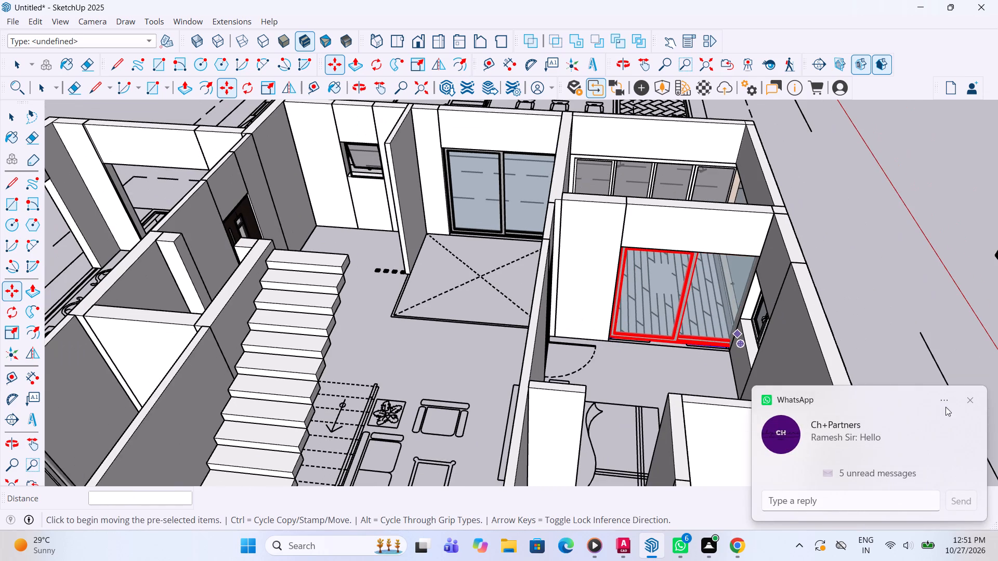
click(969, 400)
Scale the copied sliding door to fit the balcony opening, by about 0.91 along red and 1.00 along blue, and clear the selection.
scroll(739, 365, up, 2)
key(s)
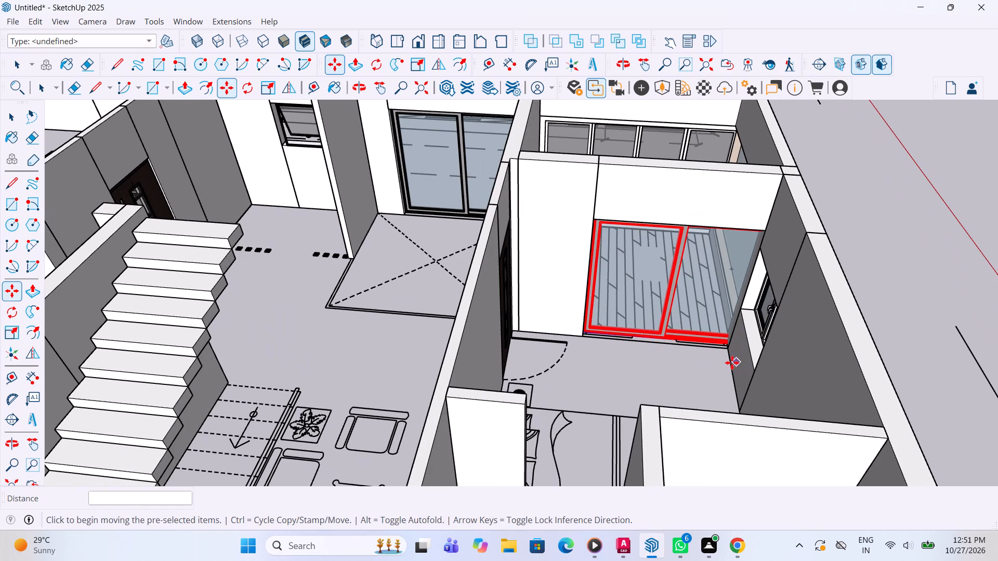
scroll(446, 359, down, 2)
middle_drag(751, 360, 771, 306)
scroll(721, 264, up, 4)
middle_drag(712, 257, 716, 270)
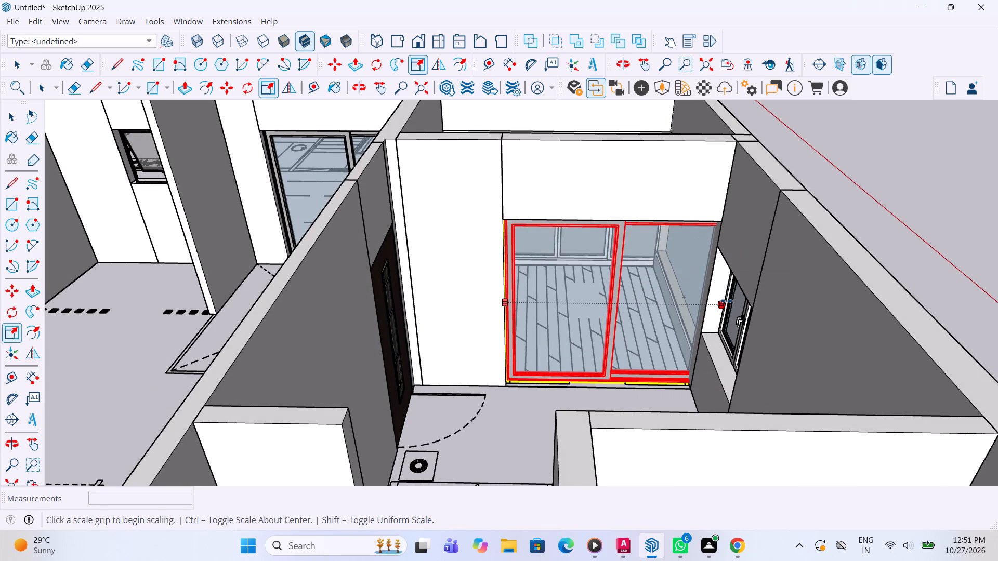
drag(725, 301, 709, 301)
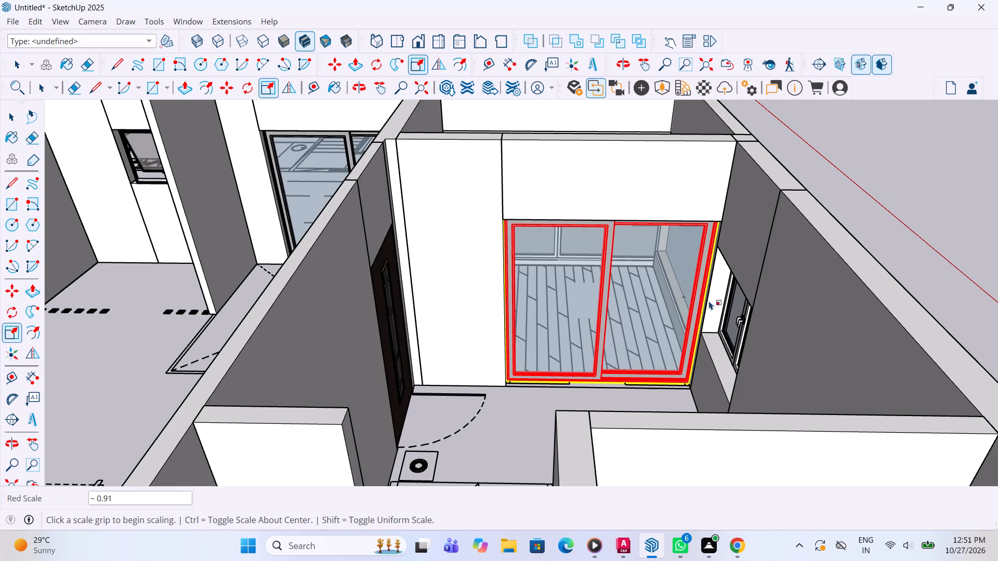
scroll(608, 204, up, 3)
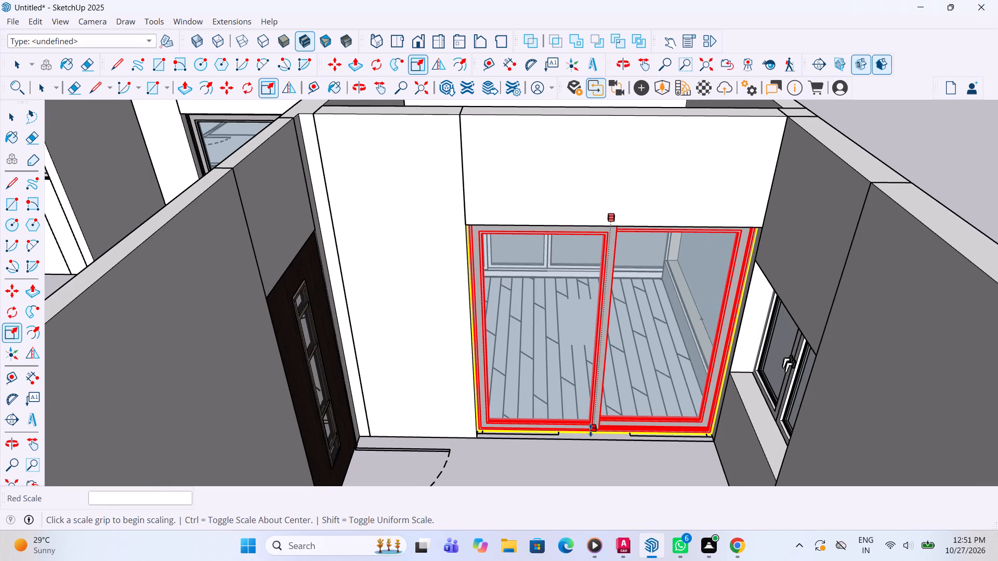
drag(608, 216, 609, 229)
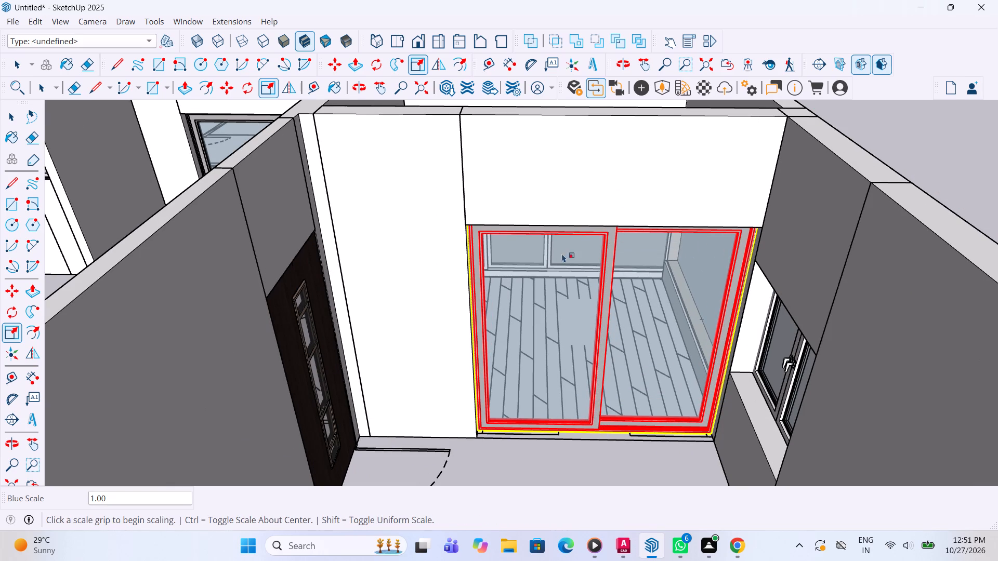
scroll(518, 300, down, 3)
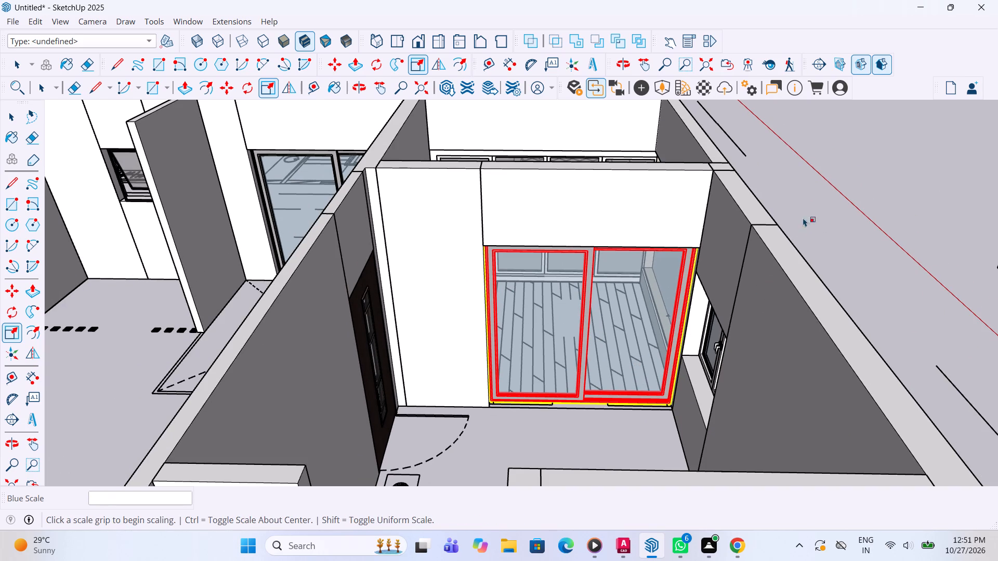
key(space)
click(840, 135)
Flip the copied sliding door front to back about the plane parallel to its wall, and clear the selection.
scroll(560, 339, down, 4)
middle_drag(562, 274, 606, 354)
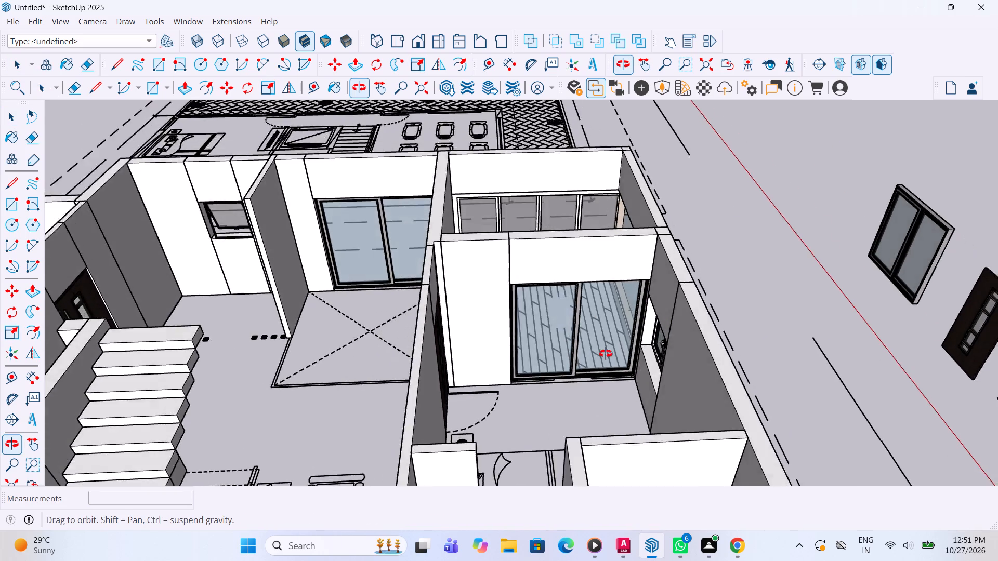
middle_drag(606, 354, 930, 365)
middle_drag(363, 268, 680, 201)
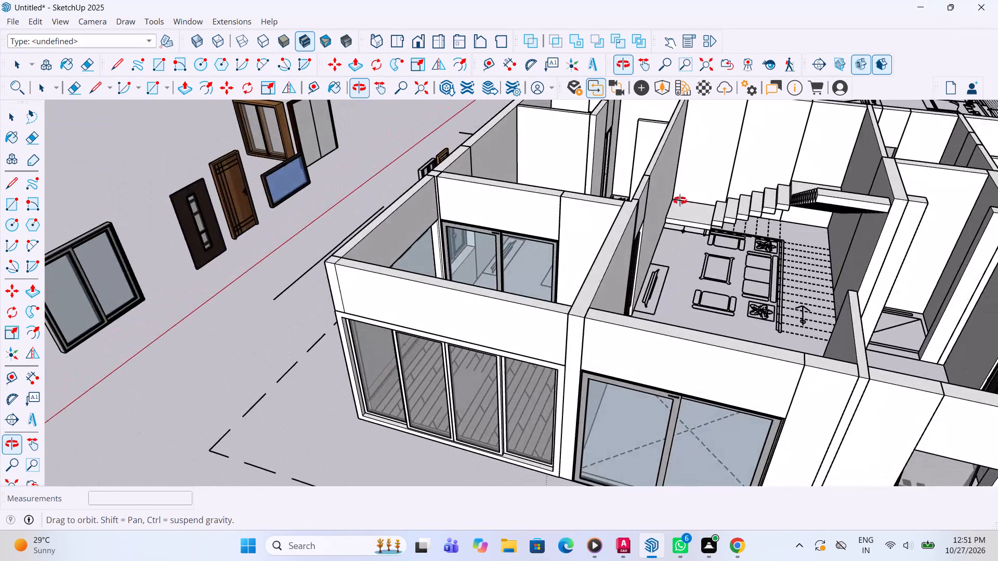
middle_drag(680, 201, 51, 218)
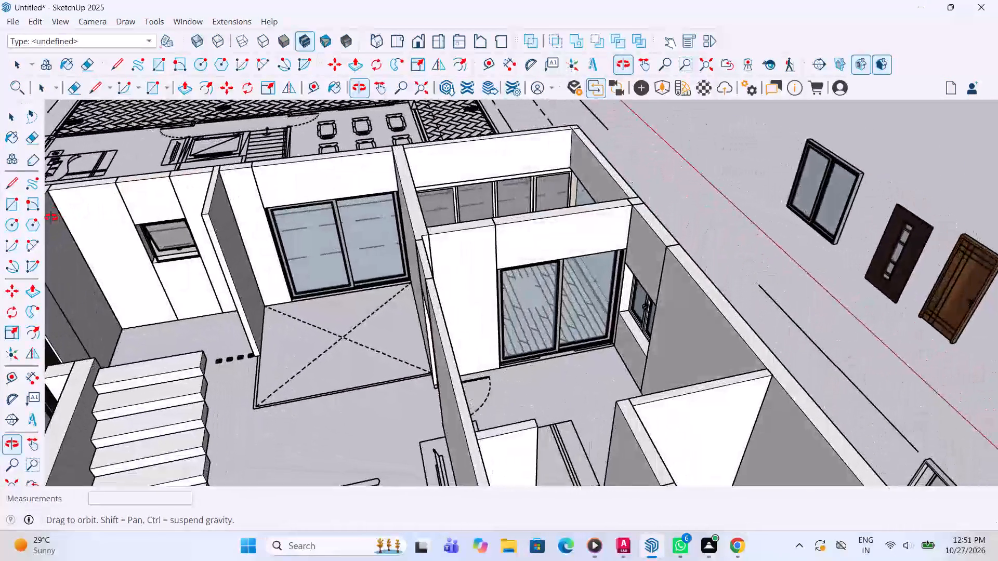
middle_drag(51, 218, 46, 218)
scroll(412, 325, up, 5)
scroll(580, 330, up, 4)
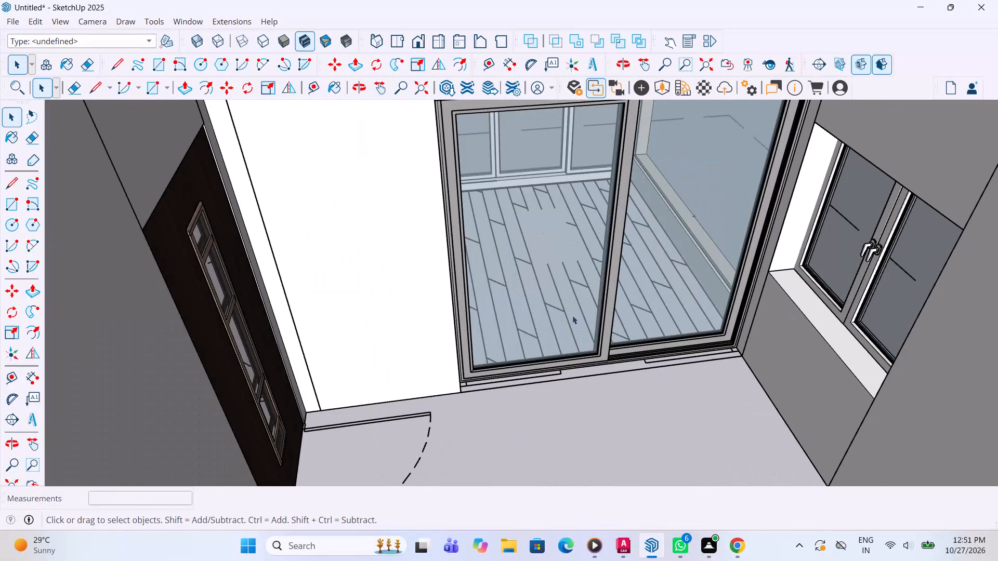
click(570, 309)
scroll(564, 313, down, 5)
middle_drag(690, 262, 675, 252)
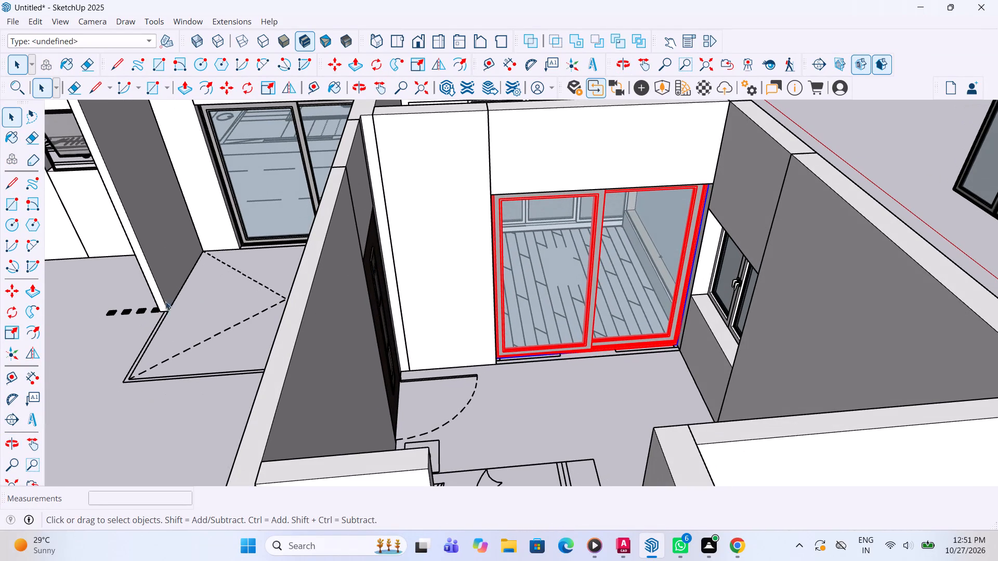
click(23, 354)
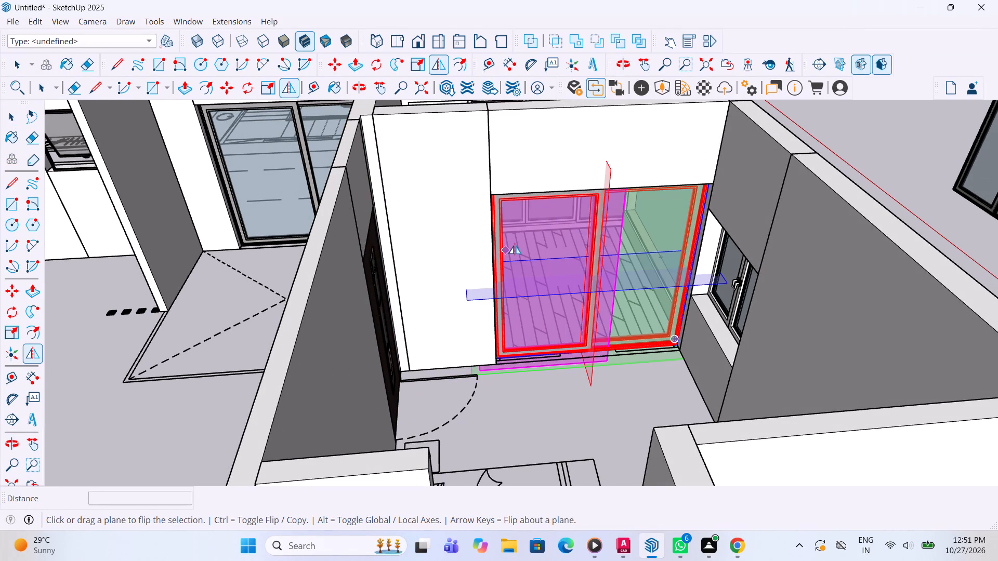
double_click(515, 245)
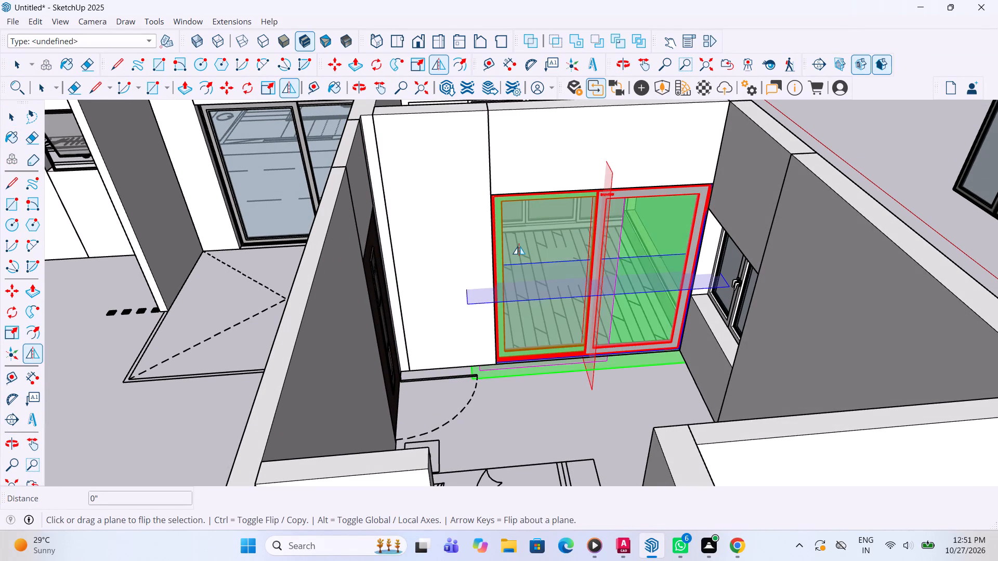
key(space)
scroll(556, 301, down, 3)
click(835, 142)
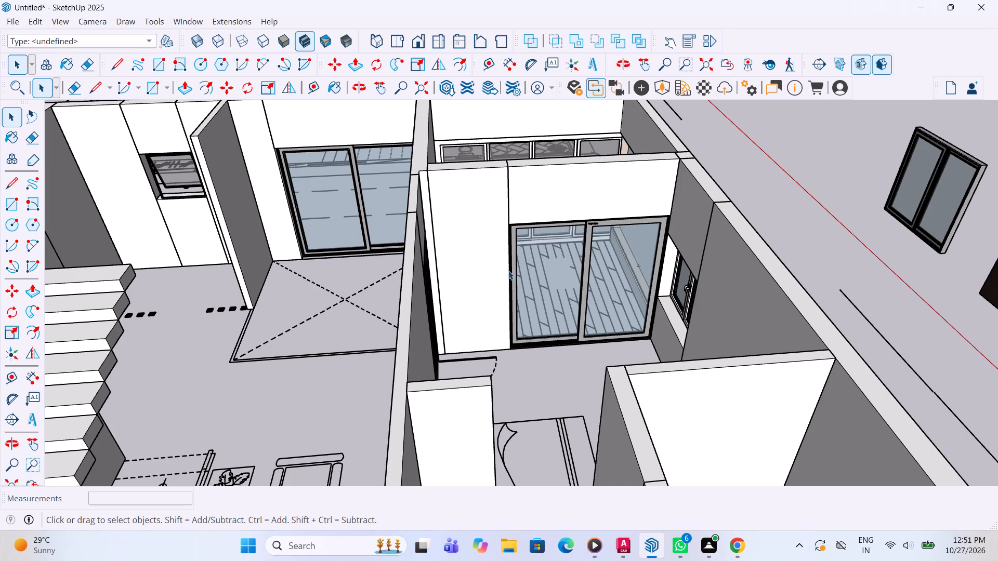
scroll(479, 242, up, 2)
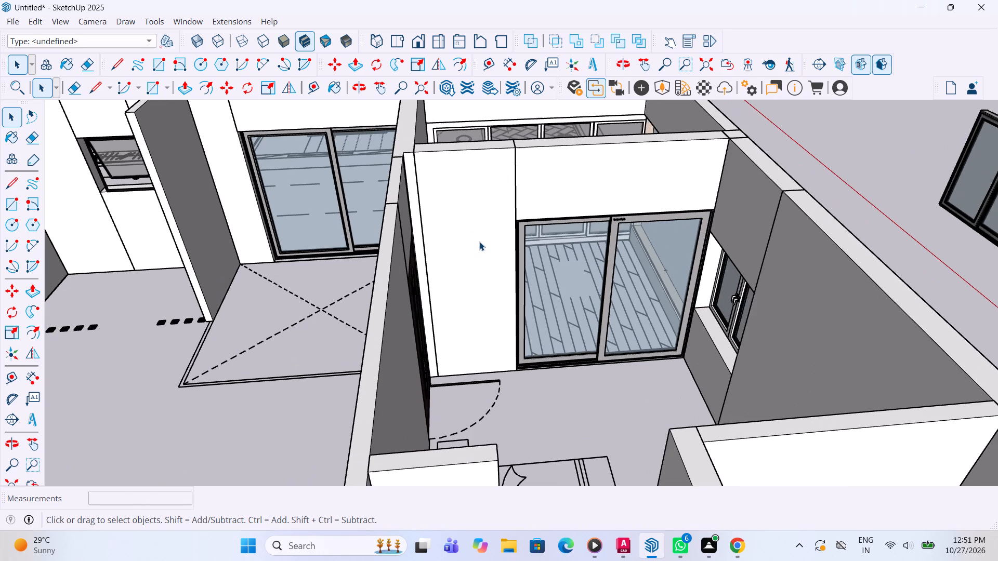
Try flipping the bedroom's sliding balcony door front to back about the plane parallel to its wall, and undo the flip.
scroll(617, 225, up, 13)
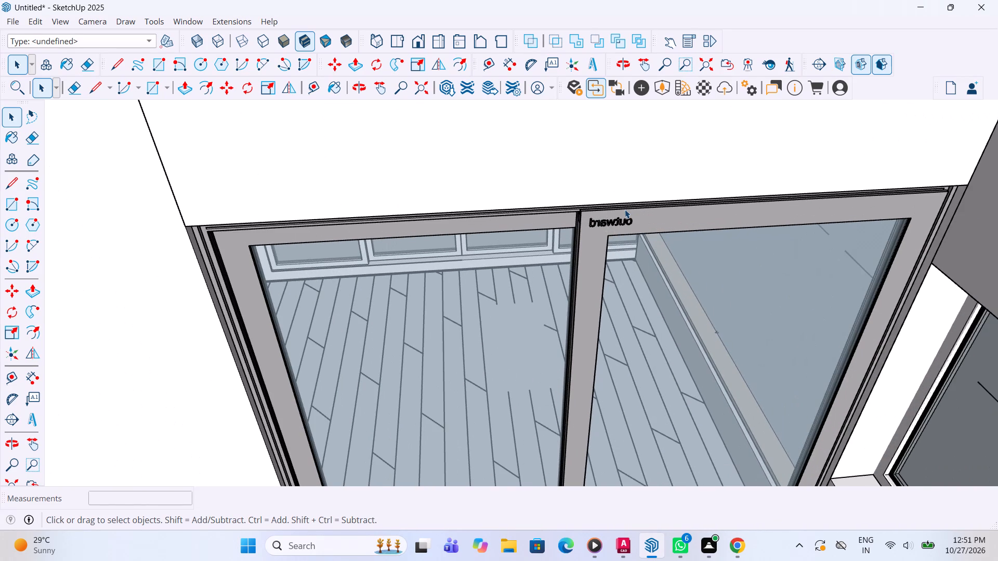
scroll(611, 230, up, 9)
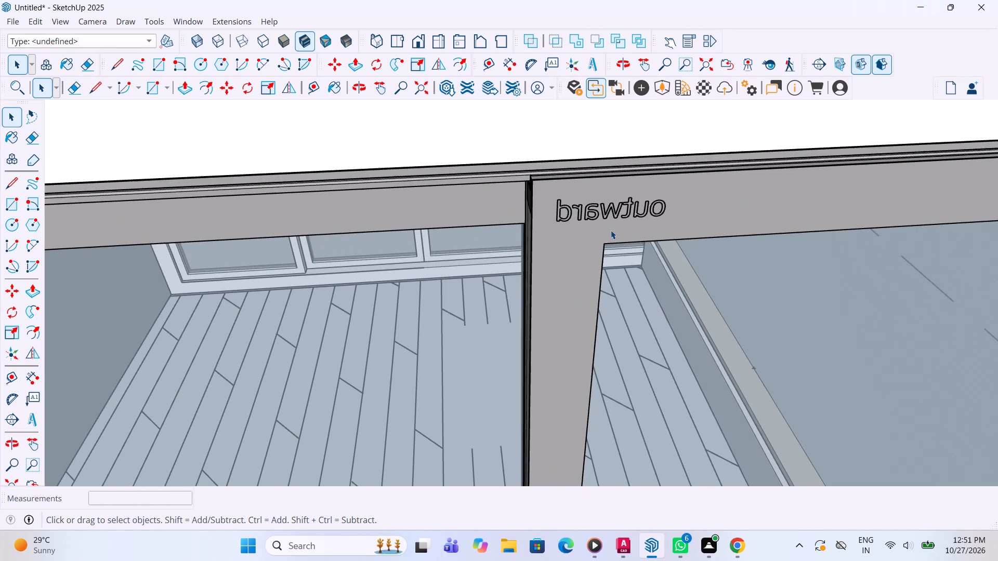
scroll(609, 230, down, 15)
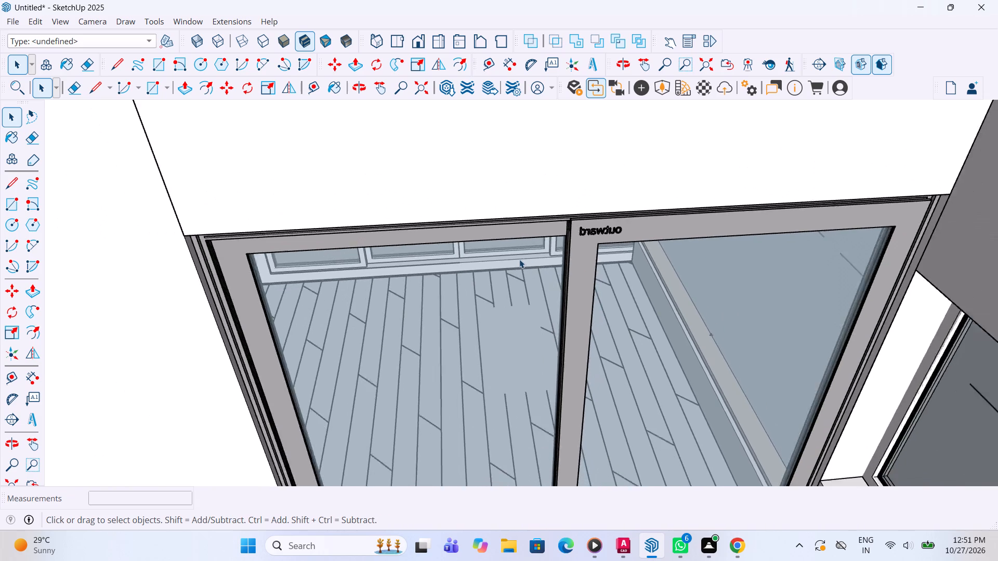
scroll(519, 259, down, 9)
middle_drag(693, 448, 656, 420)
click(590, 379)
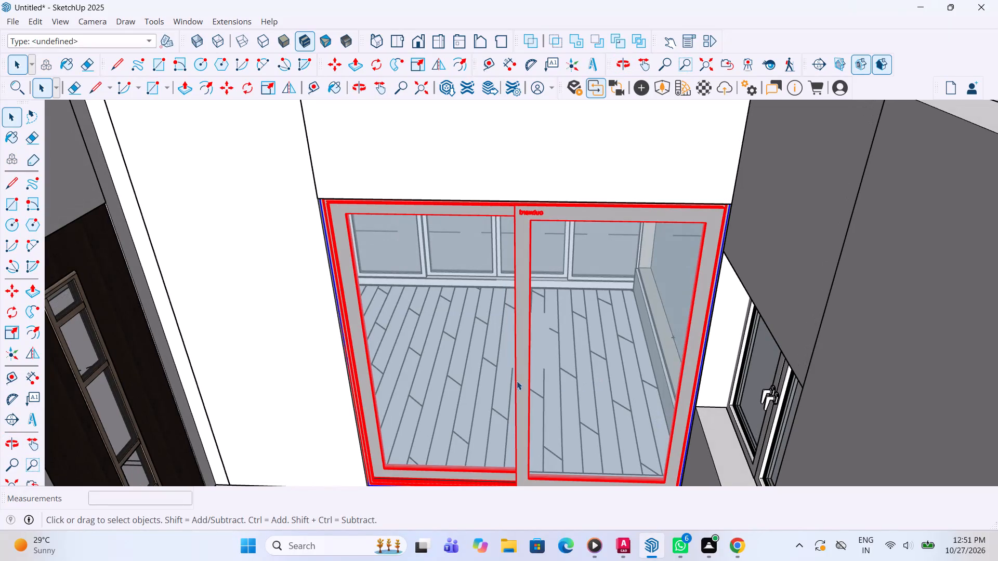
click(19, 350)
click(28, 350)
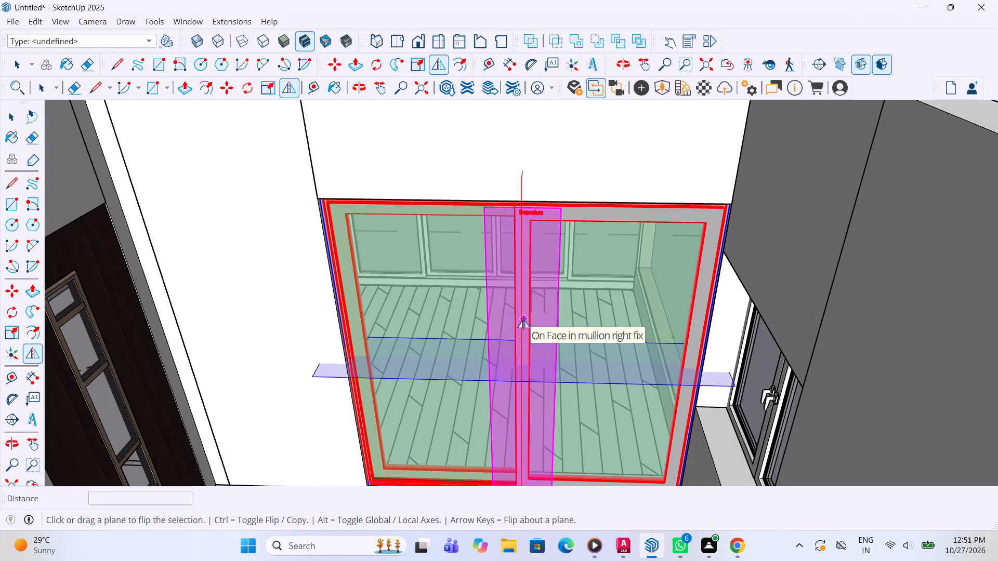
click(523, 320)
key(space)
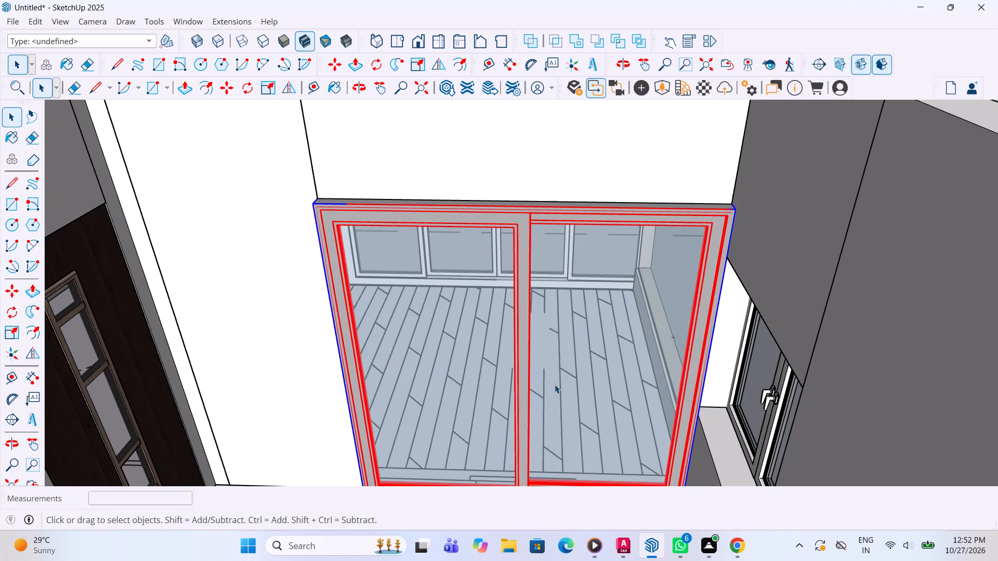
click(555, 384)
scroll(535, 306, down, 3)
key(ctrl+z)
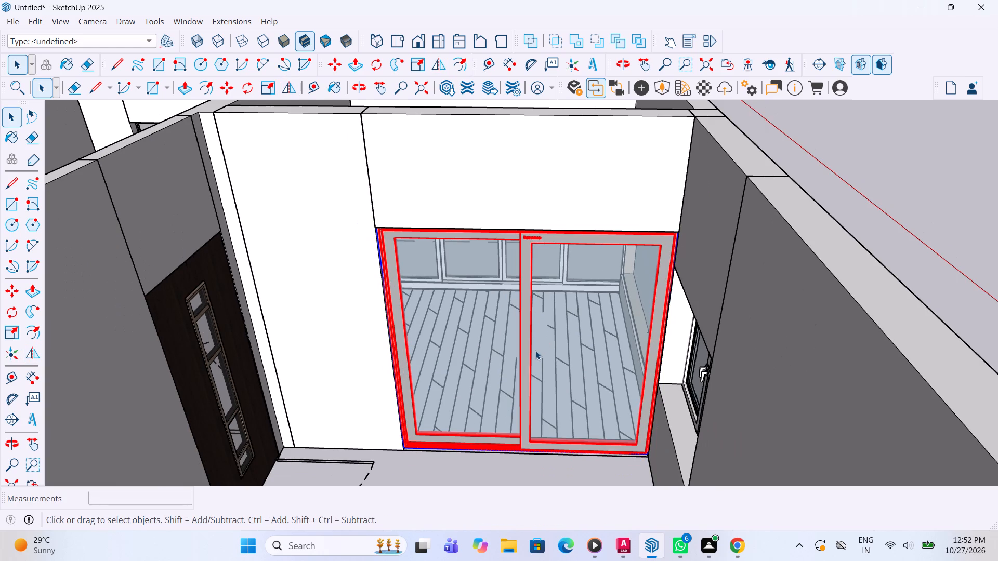
Flip the bedroom's sliding balcony door side to side about its vertical centre plane, and clear the selection.
click(533, 342)
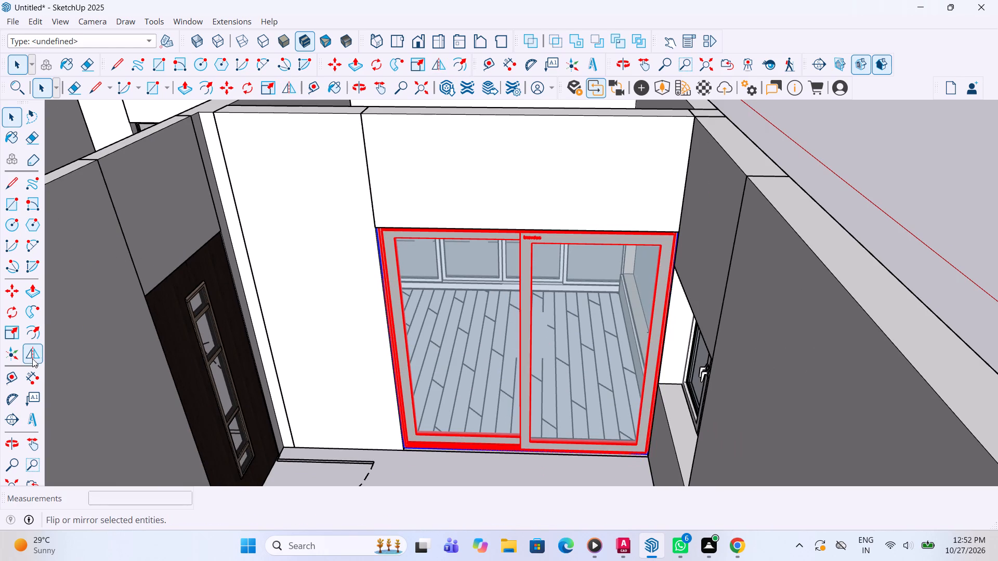
click(29, 358)
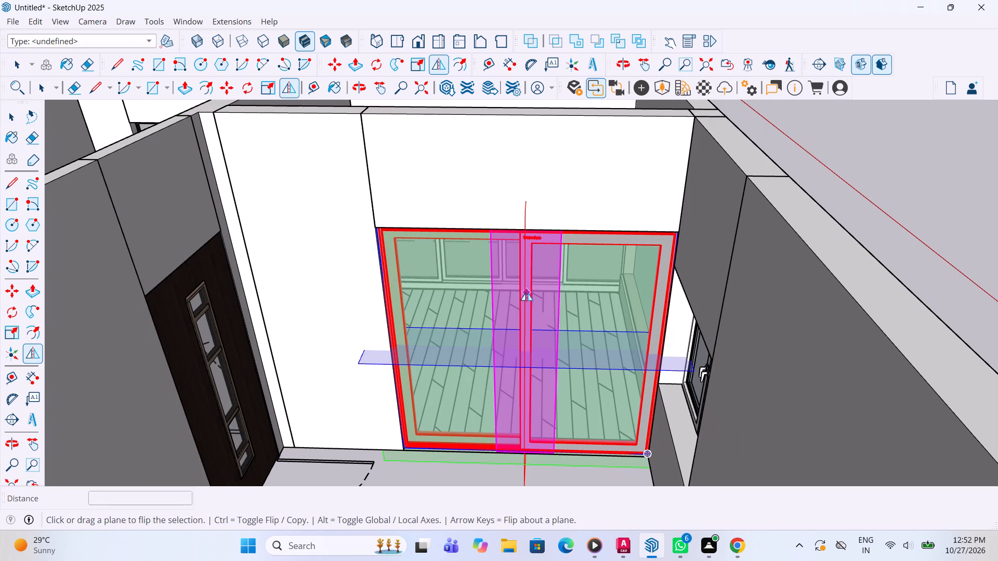
click(523, 213)
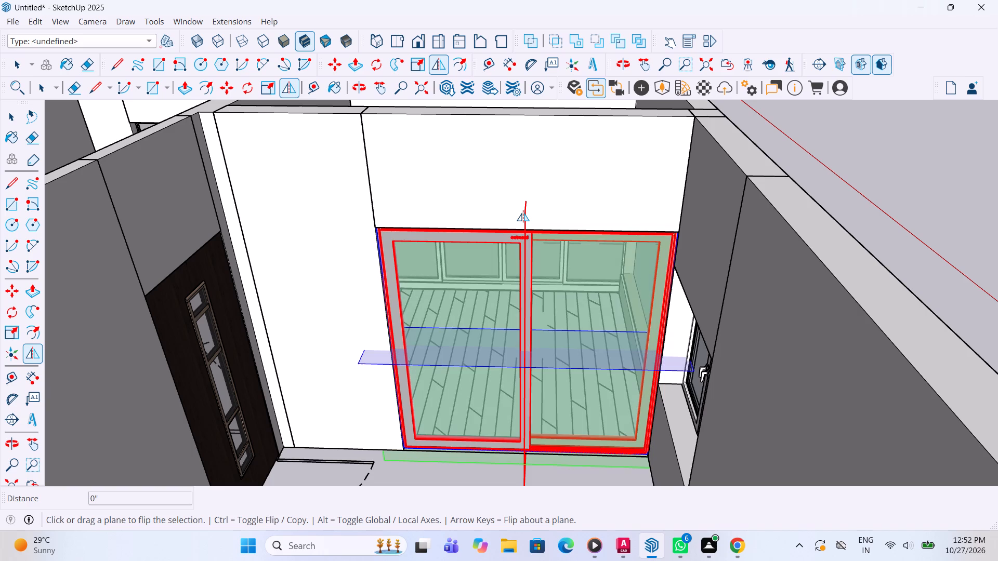
key(space)
click(508, 463)
Examine the flipped door's label and pane arrangement, comparing them with the adjacent room's sliding door from inside and outside.
scroll(519, 230, up, 3)
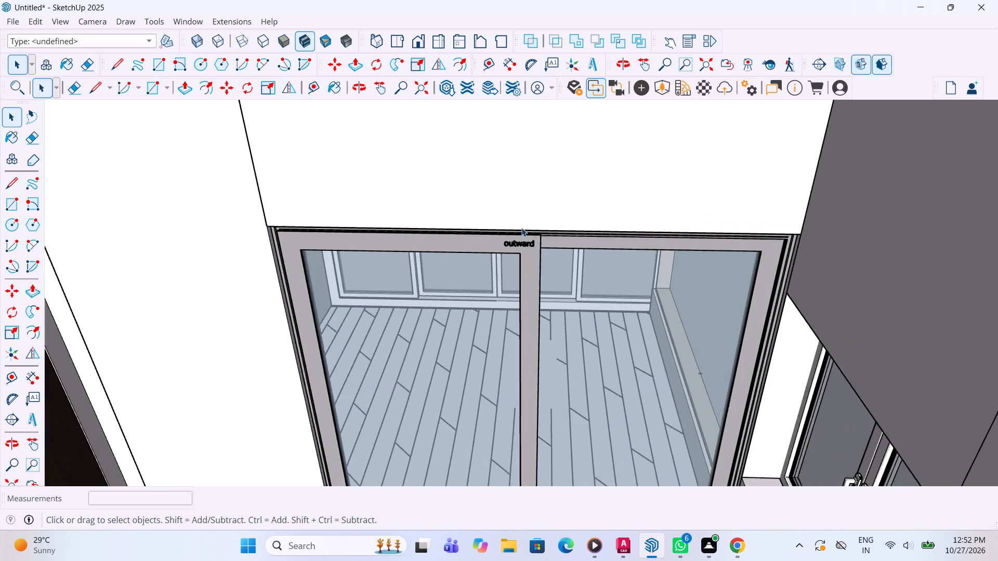
scroll(521, 228, up, 6)
scroll(529, 240, down, 8)
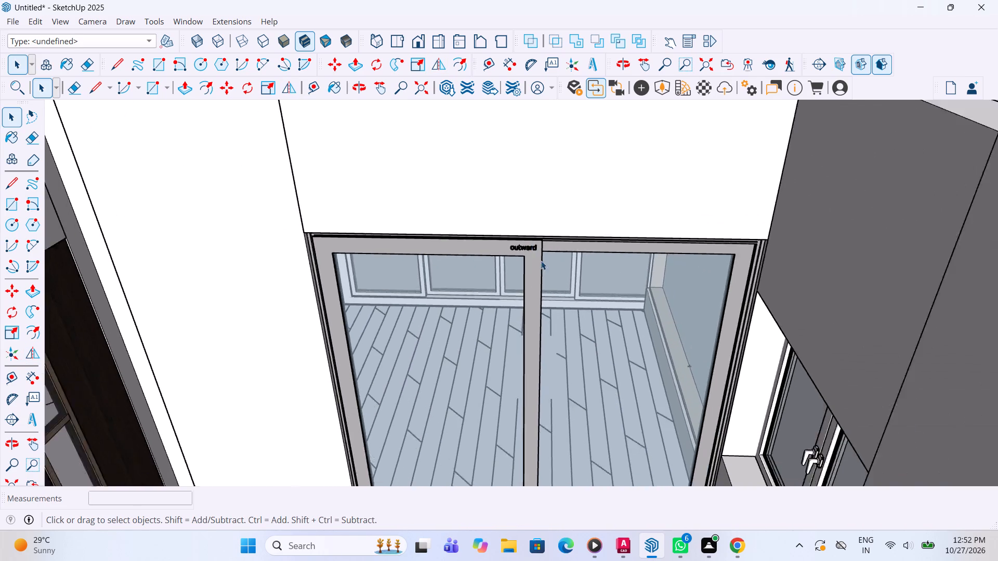
scroll(541, 261, down, 4)
scroll(542, 402, down, 5)
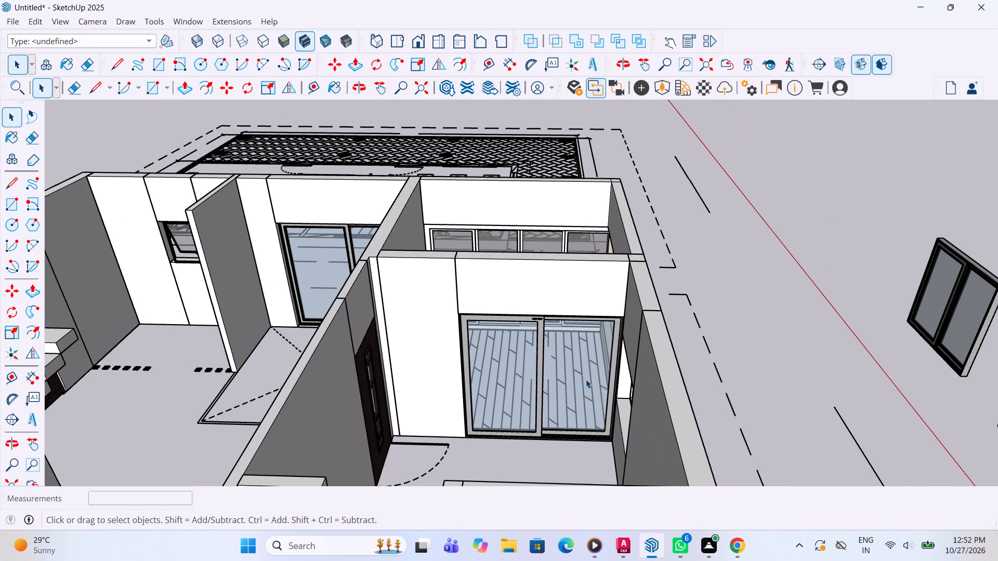
middle_drag(557, 365, 622, 371)
scroll(227, 265, up, 3)
scroll(323, 247, up, 3)
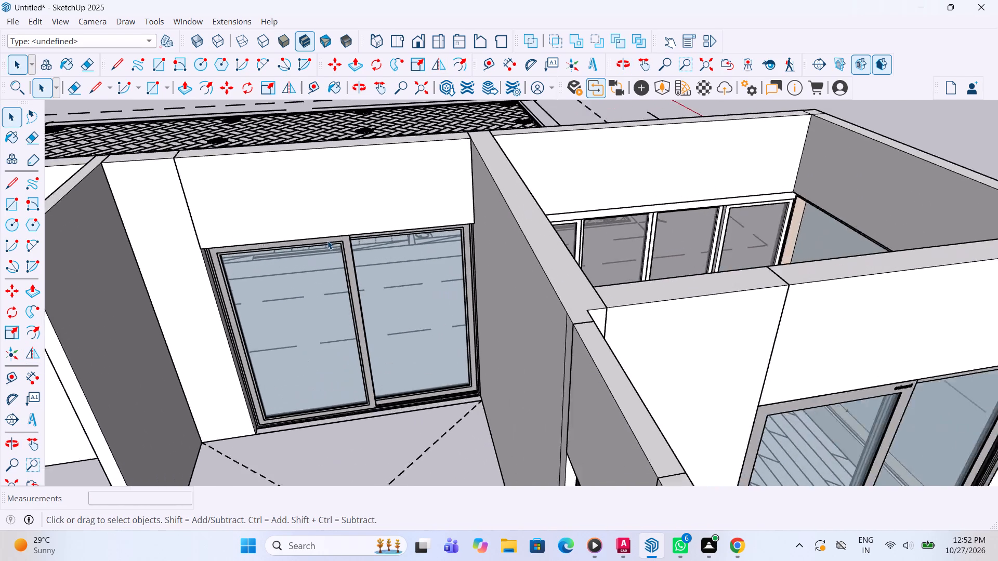
scroll(327, 241, up, 2)
scroll(327, 241, down, 5)
middle_drag(270, 242, 978, 201)
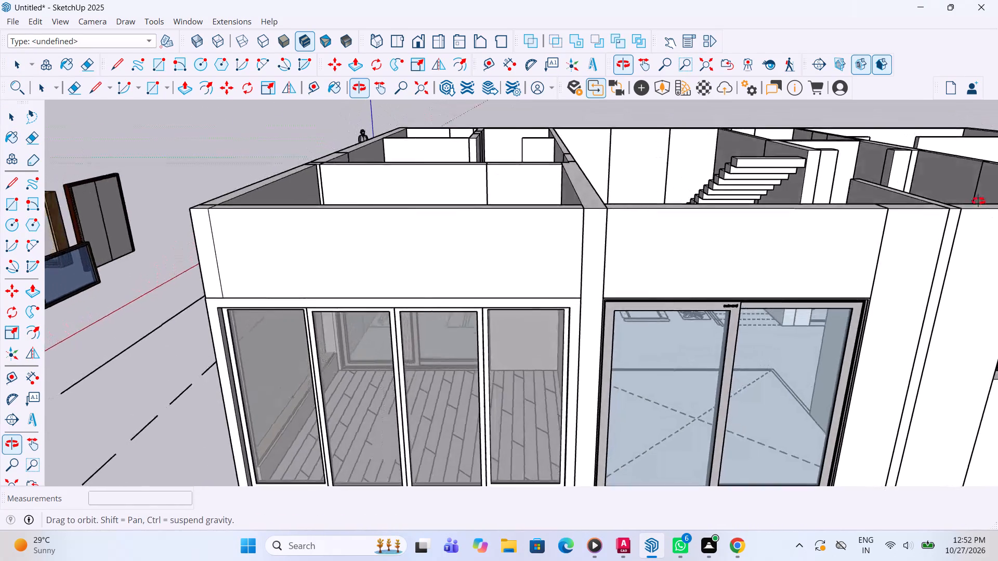
middle_drag(978, 201, 459, 239)
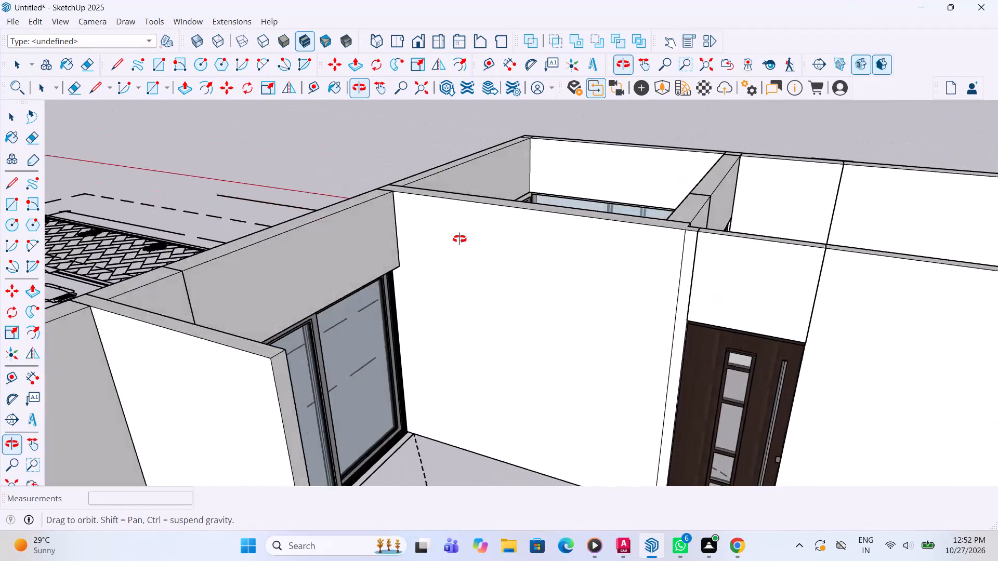
middle_drag(459, 239, 308, 260)
middle_drag(260, 256, 172, 248)
scroll(429, 313, down, 3)
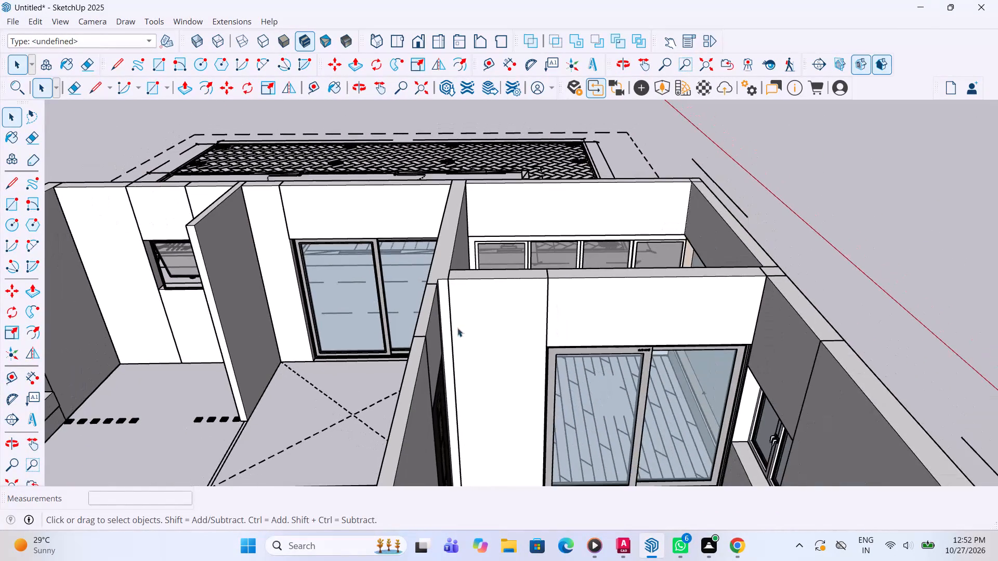
Flip the bedroom's sliding balcony door front to back about the plane parallel to its wall, and clear the selection.
scroll(480, 336, down, 3)
scroll(651, 430, up, 3)
click(575, 411)
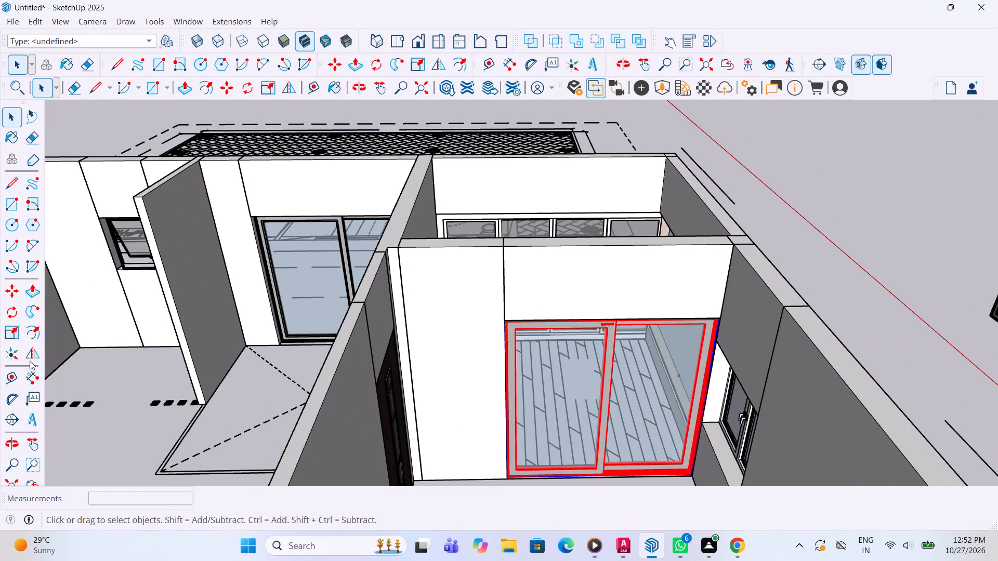
click(30, 357)
click(542, 368)
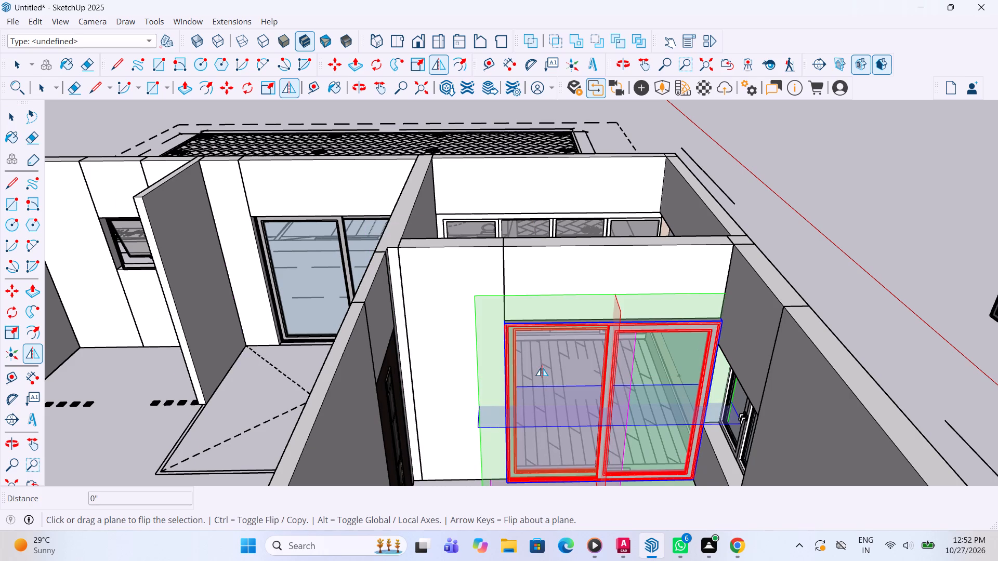
key(space)
click(867, 280)
From the balcony side, flip the bedroom's sliding door side to side about its vertical centre plane, and clear the selection.
middle_drag(170, 296, 912, 472)
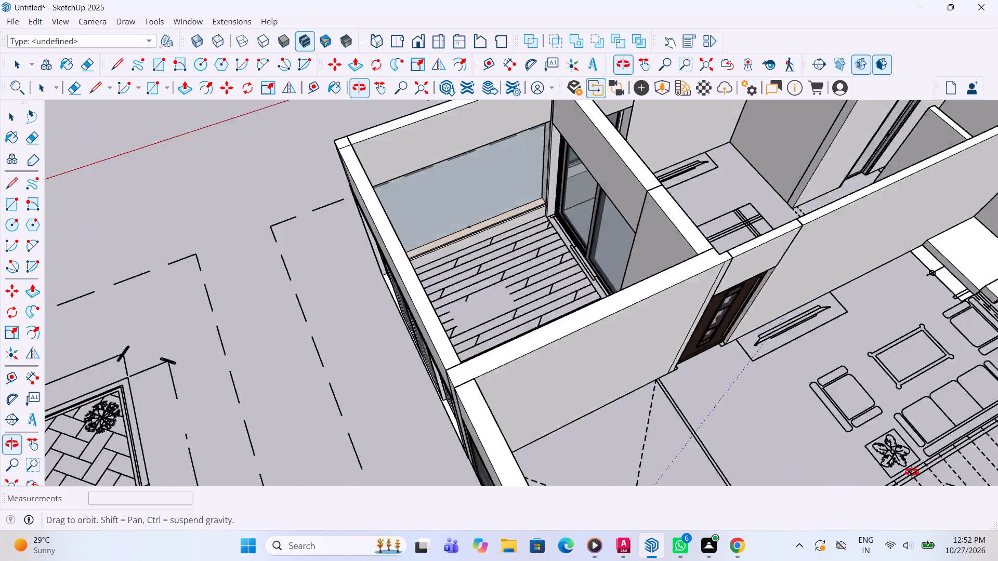
middle_drag(912, 472, 997, 443)
scroll(317, 278, up, 3)
scroll(344, 226, up, 1)
middle_drag(343, 222, 309, 92)
scroll(329, 151, up, 1)
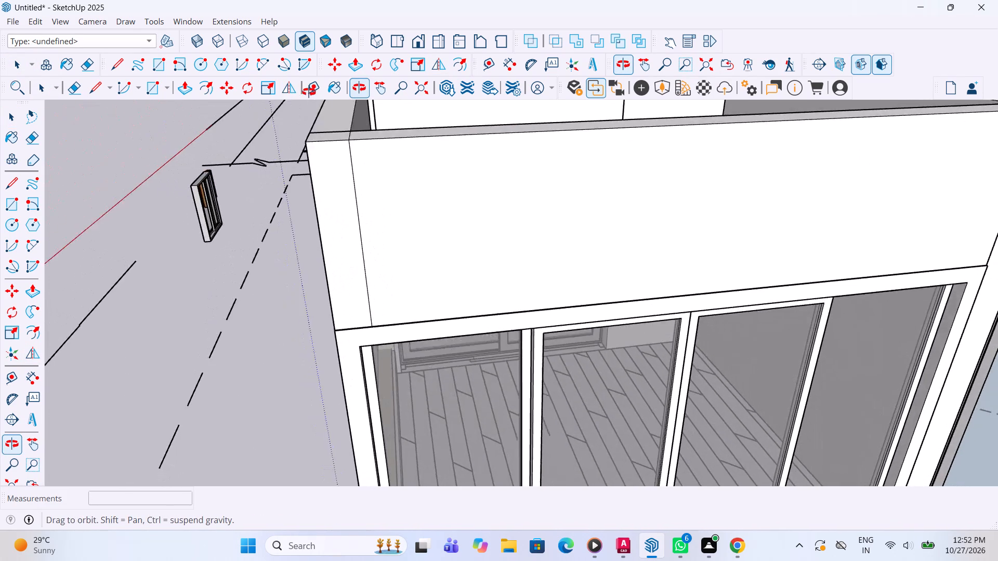
middle_drag(309, 92, 310, 124)
scroll(442, 139, up, 3)
scroll(517, 138, up, 6)
middle_drag(527, 156, 510, 119)
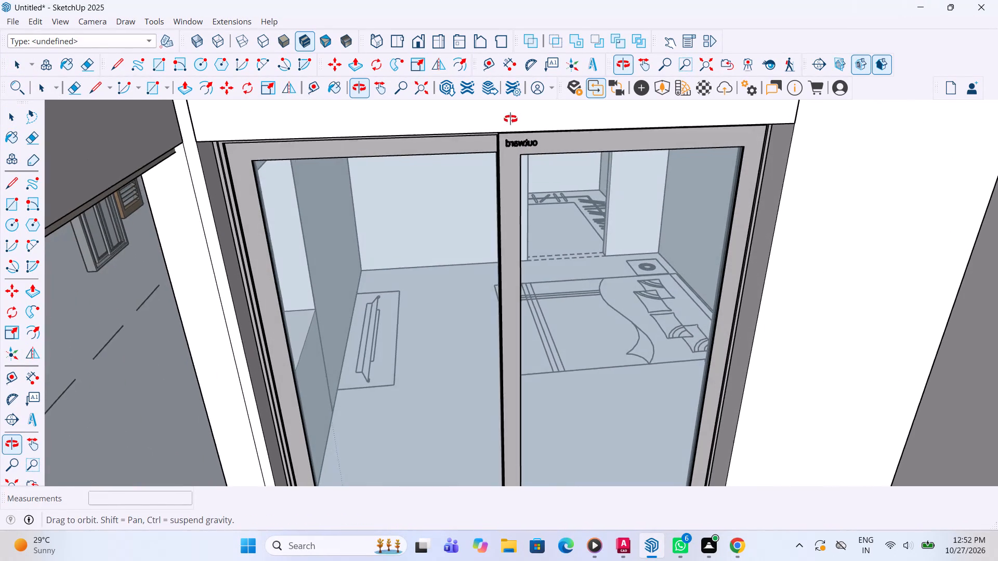
middle_drag(510, 119, 508, 117)
click(484, 215)
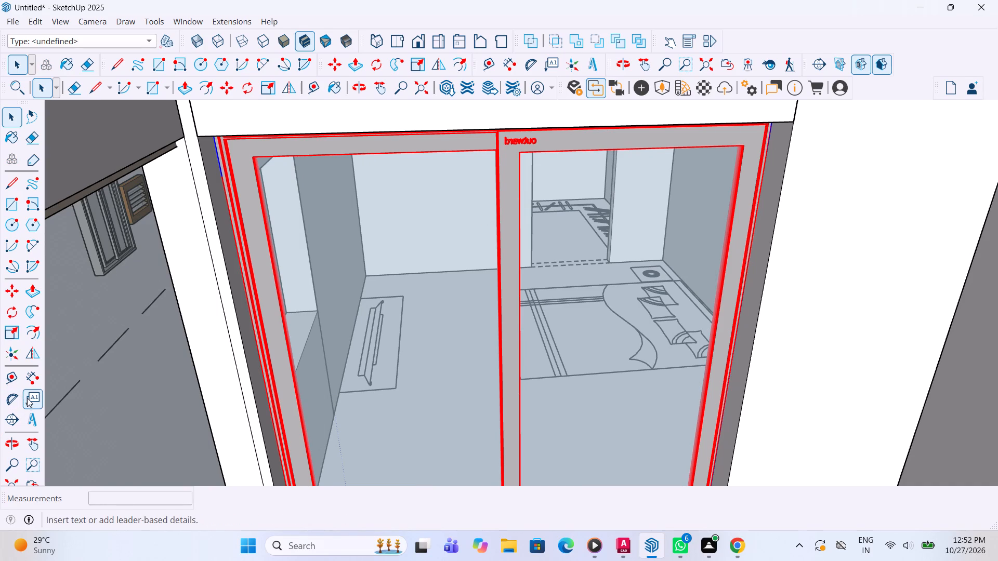
click(29, 352)
scroll(395, 372, down, 4)
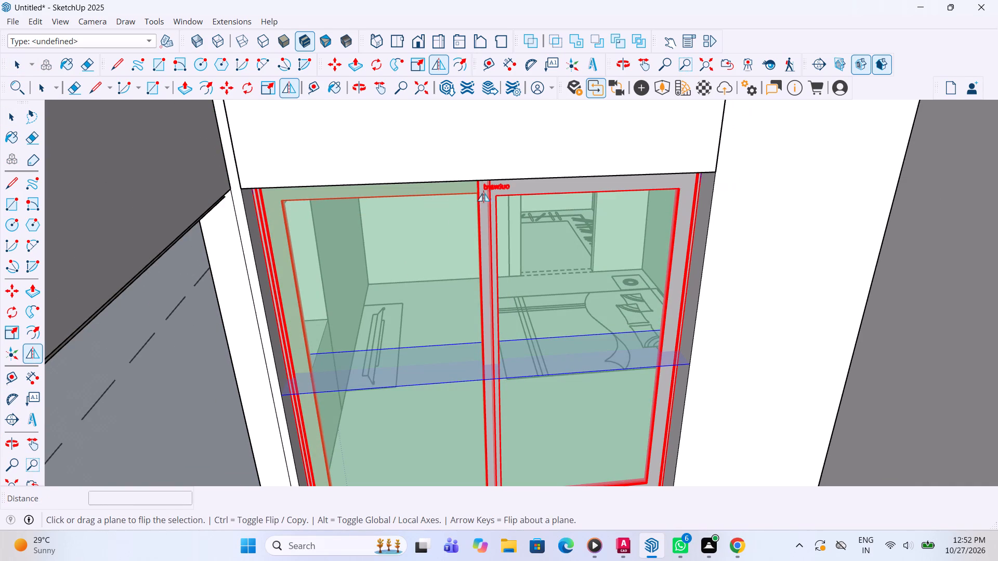
scroll(482, 195, down, 5)
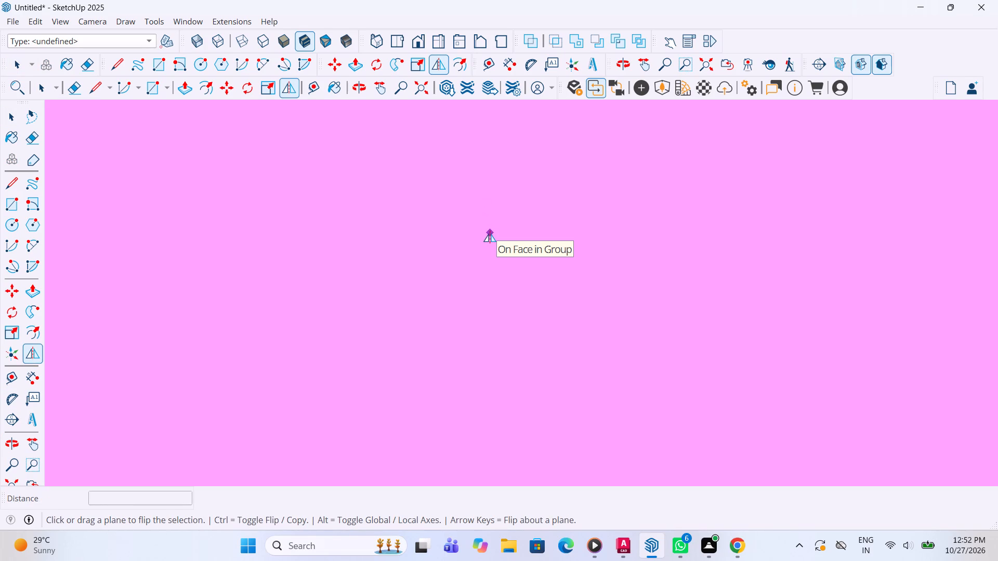
key(x)
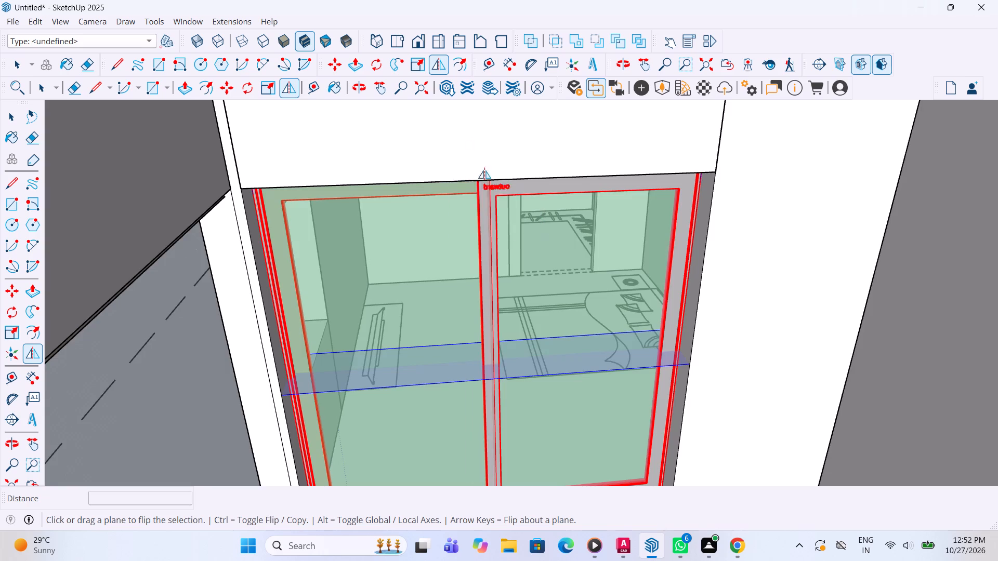
click(491, 225)
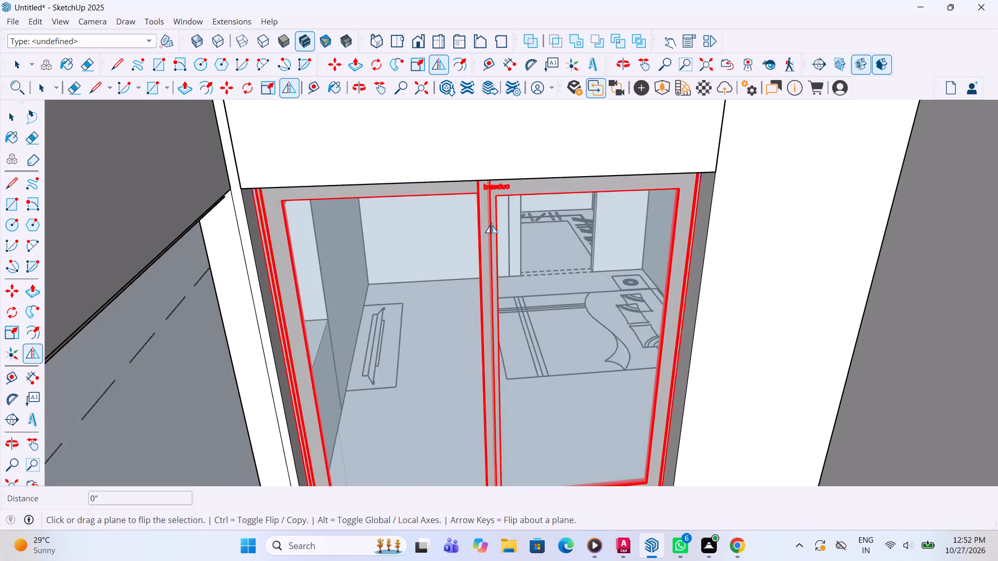
key(space)
scroll(484, 239, down, 5)
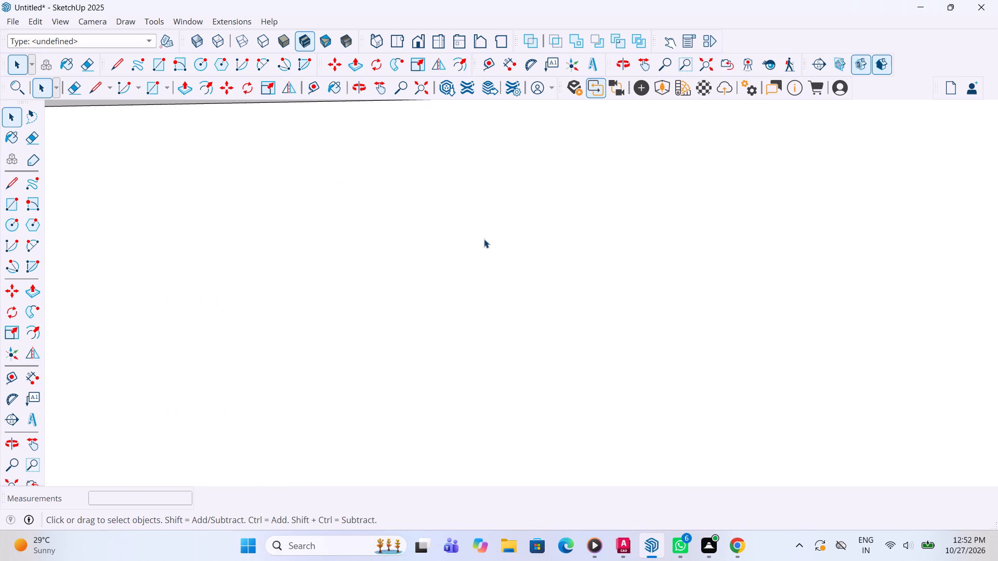
key(x)
scroll(364, 295, down, 4)
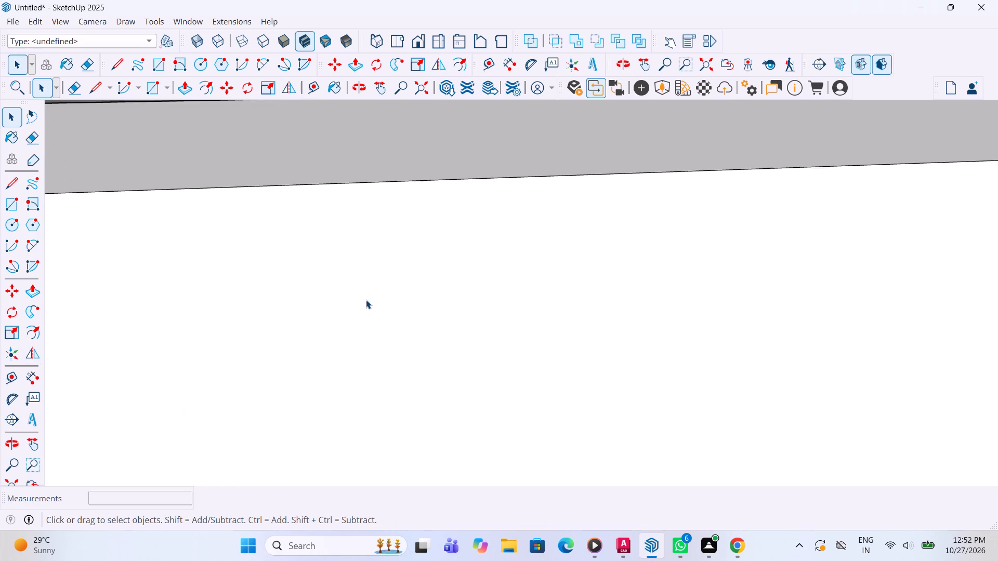
key(x)
middle_drag(386, 296, 394, 394)
scroll(452, 311, down, 12)
click(150, 332)
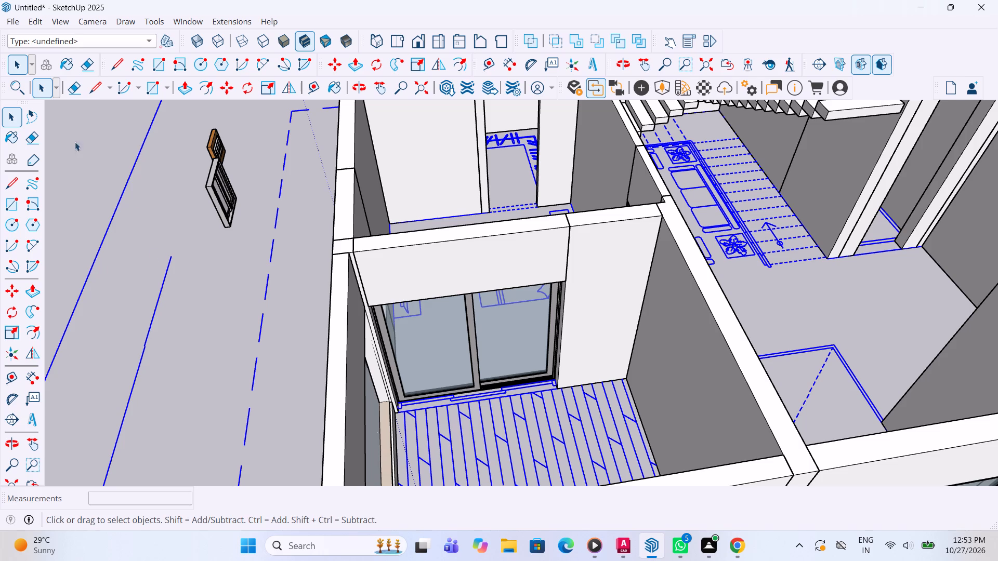
scroll(117, 293, down, 4)
scroll(328, 272, down, 4)
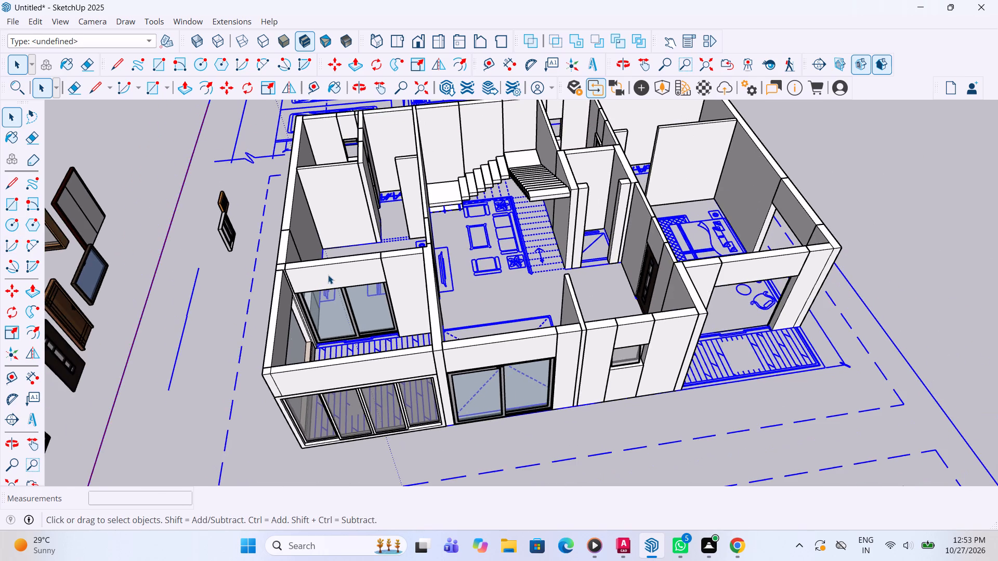
scroll(331, 287, down, 2)
click(184, 173)
Measure the top width of the corner bedroom's opening onto the open plank-decked balcony, without placing the dimension.
scroll(253, 208, down, 4)
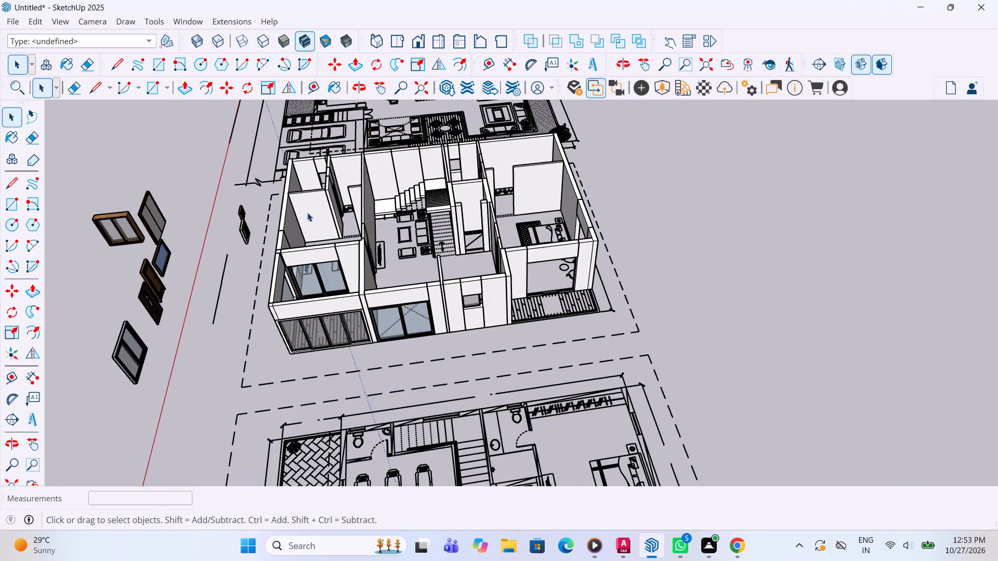
scroll(342, 209, up, 2)
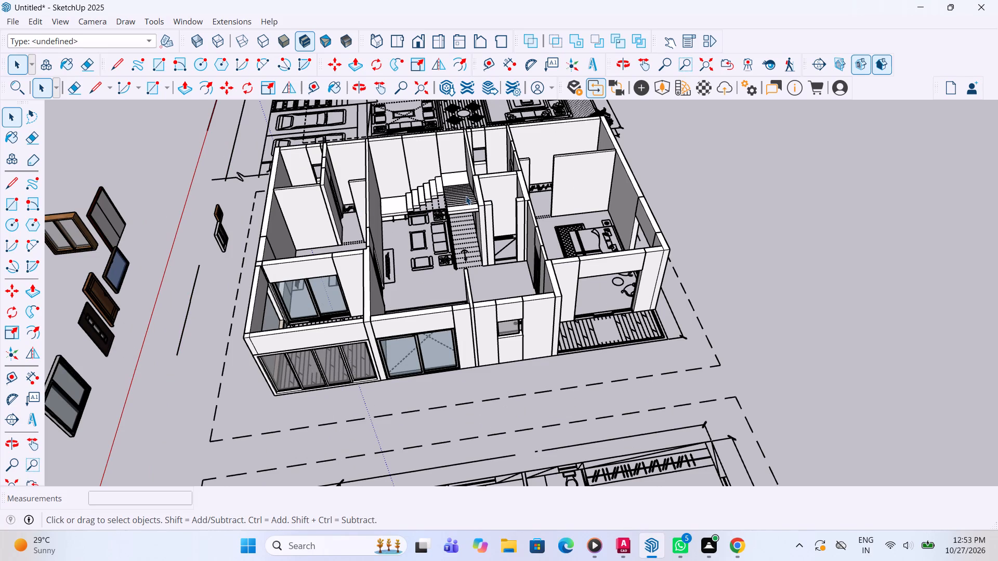
click(656, 178)
scroll(609, 229, down, 2)
scroll(610, 262, up, 3)
middle_drag(610, 260, 599, 252)
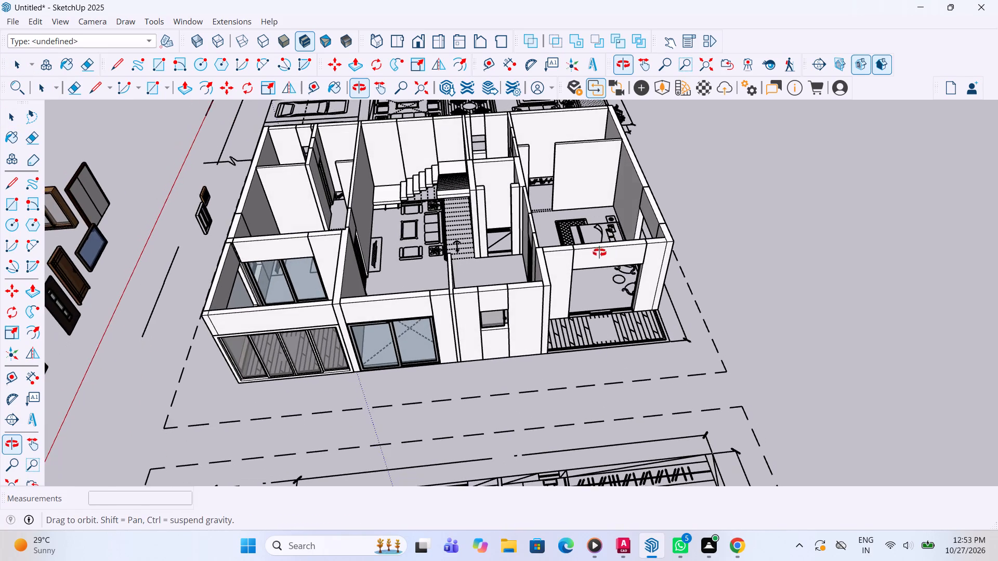
middle_drag(599, 252, 676, 265)
scroll(665, 268, up, 8)
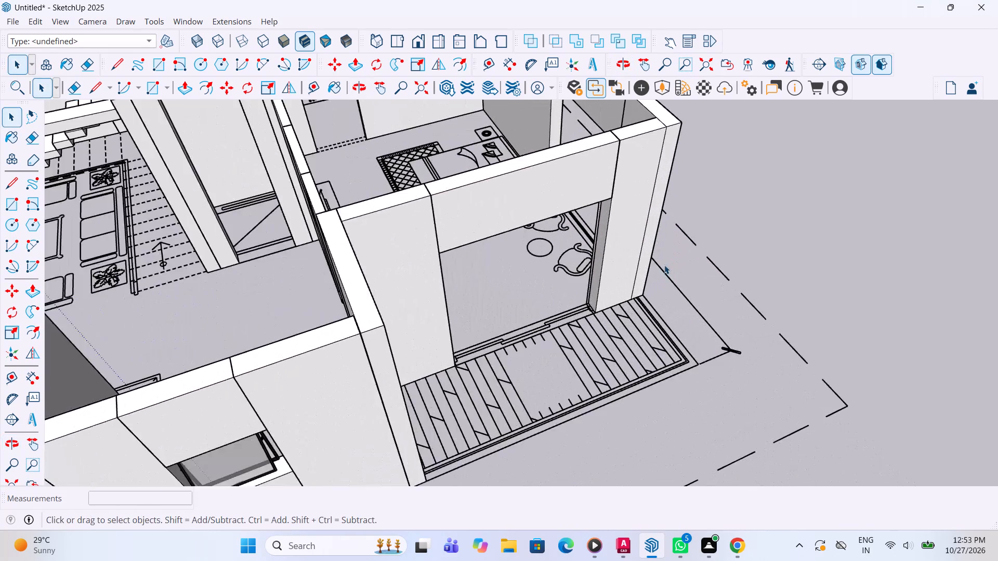
scroll(664, 265, up, 2)
middle_drag(651, 259, 636, 253)
scroll(638, 253, up, 1)
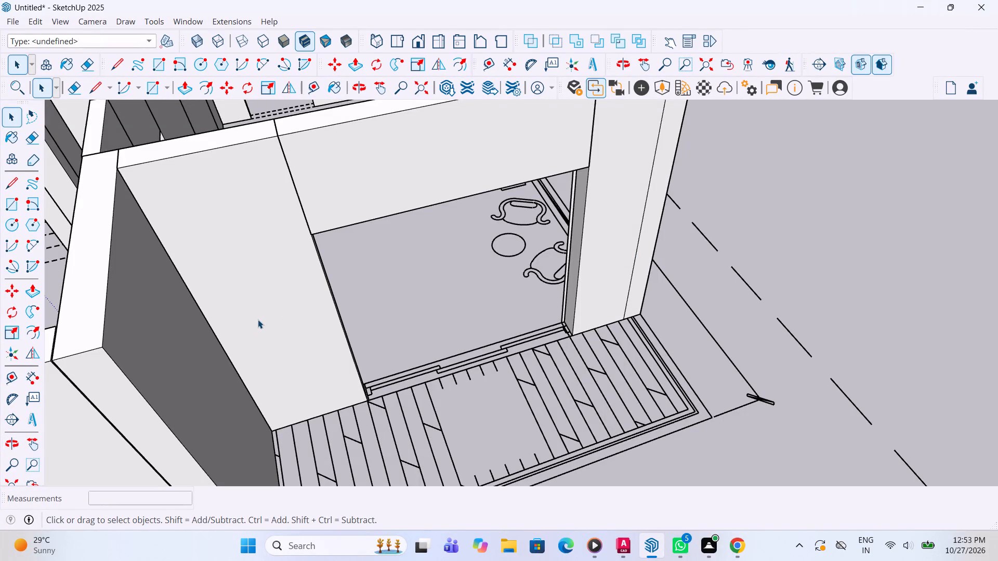
click(36, 371)
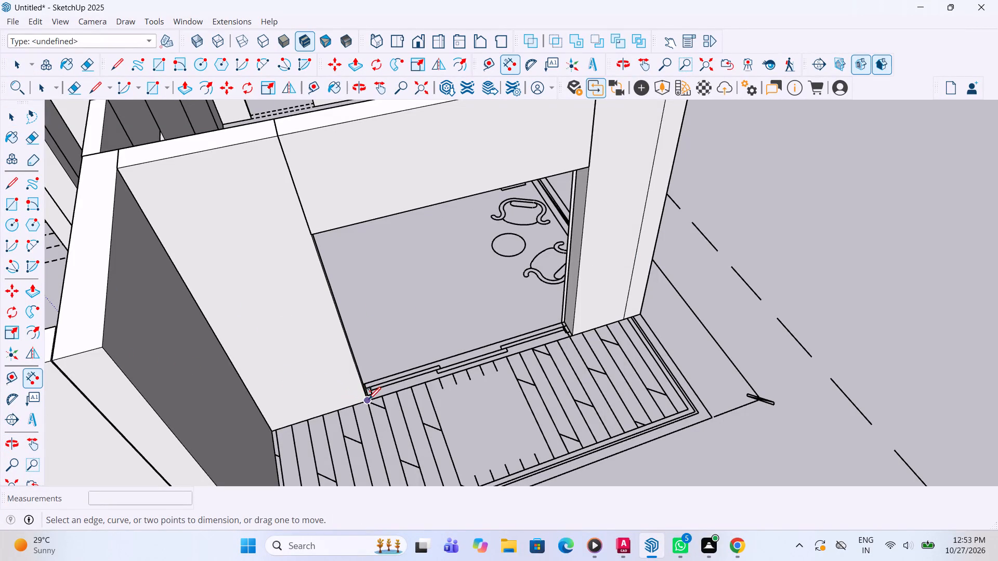
click(311, 236)
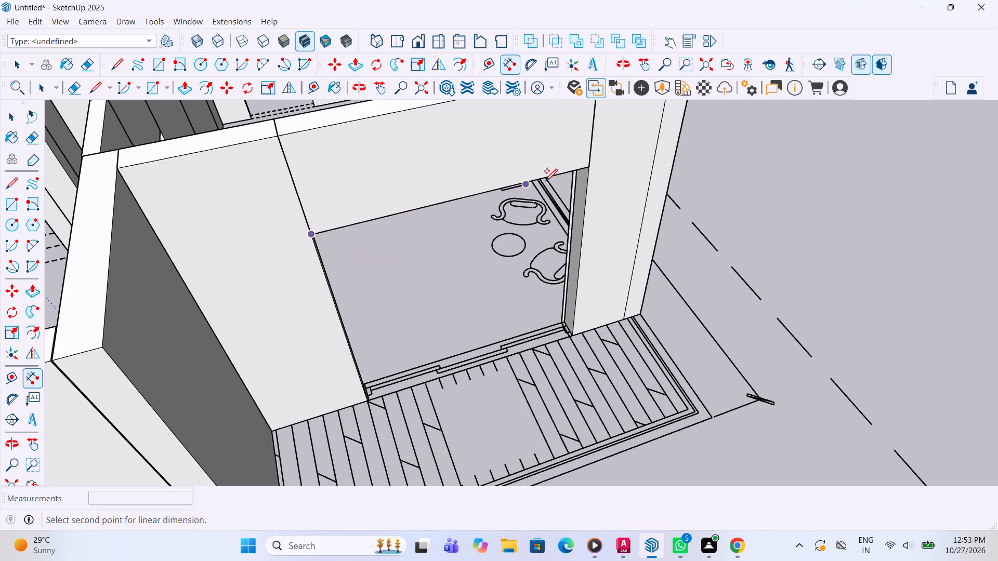
click(590, 170)
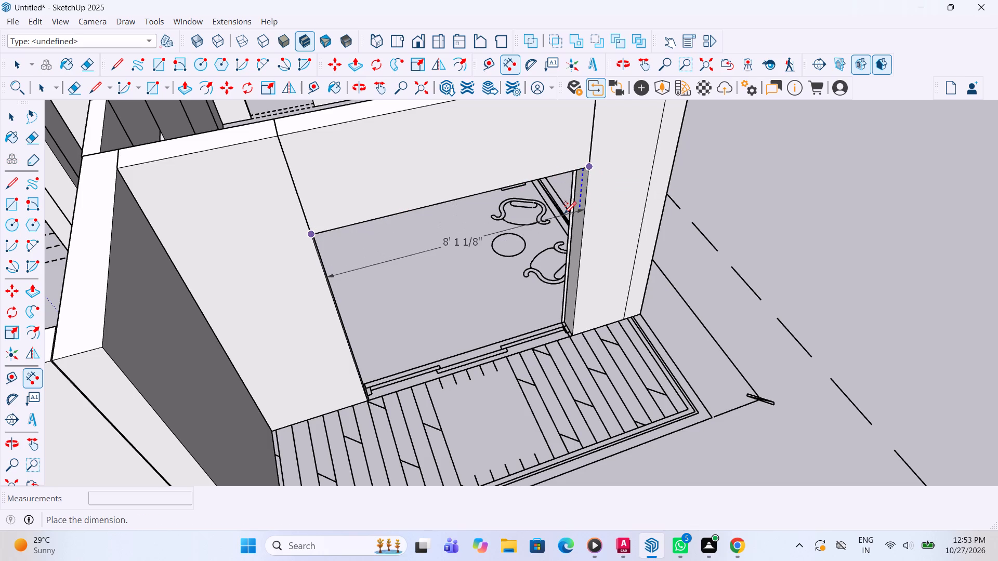
middle_drag(556, 217, 540, 217)
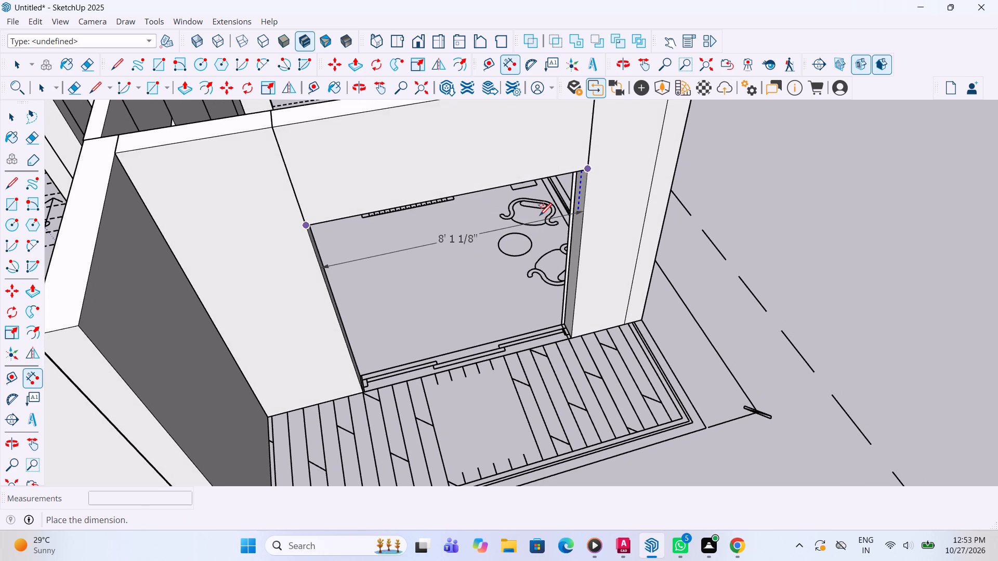
key(Escape)
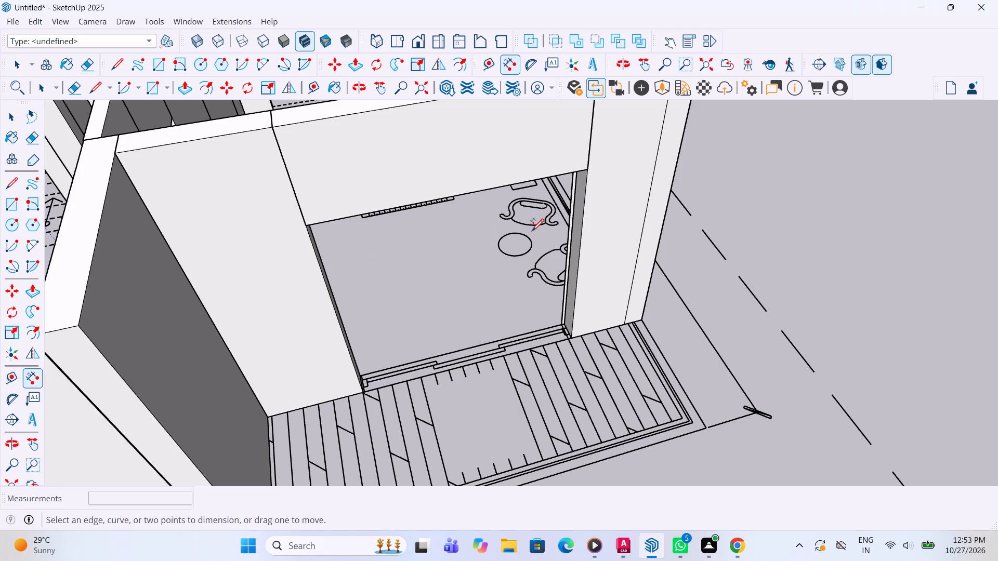
key(space)
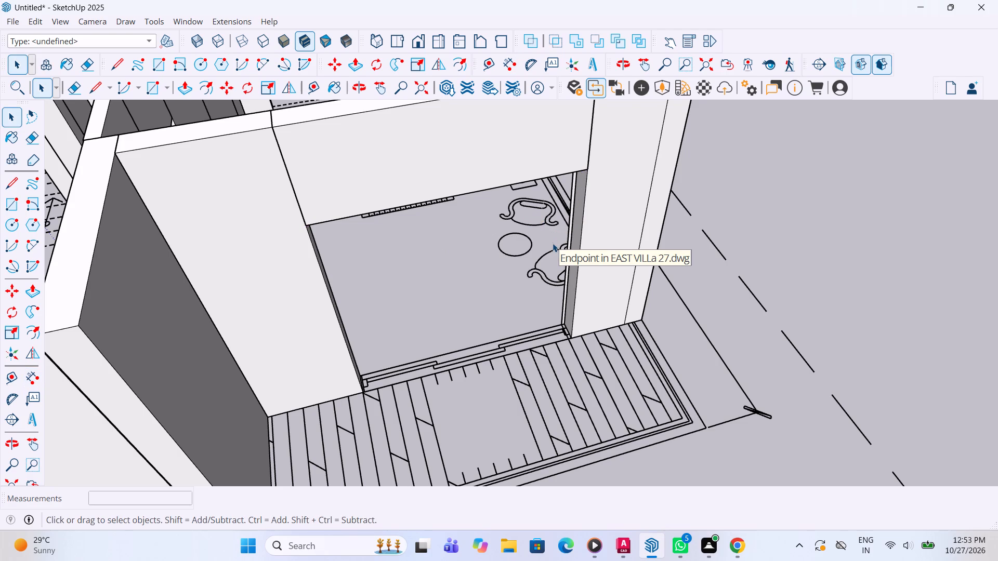
Examine the corner bedroom's open balcony opening and surrounding walls from several sides, comparing them with the floor's other fitted openings.
scroll(546, 250, down, 5)
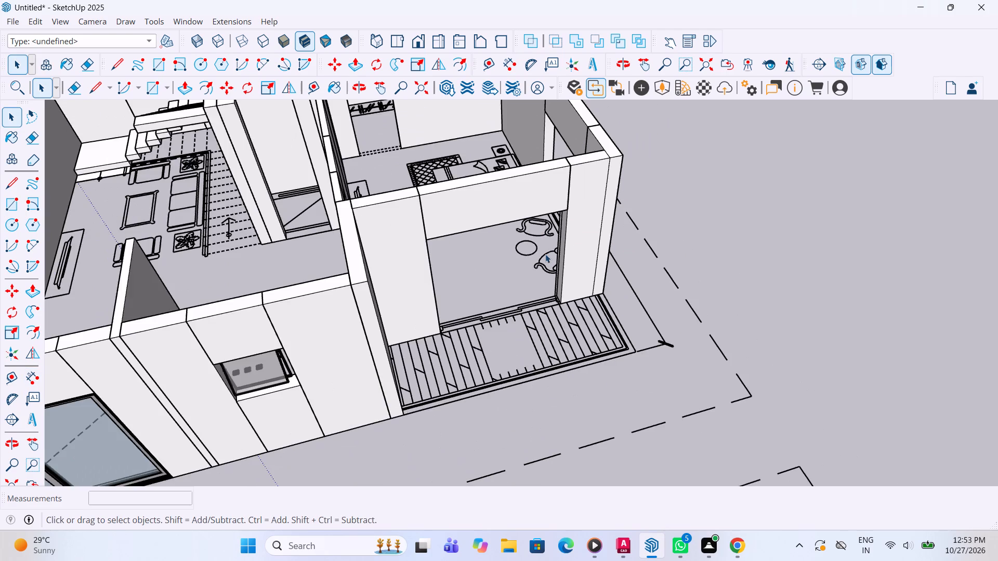
scroll(545, 254, down, 5)
middle_drag(509, 242, 692, 208)
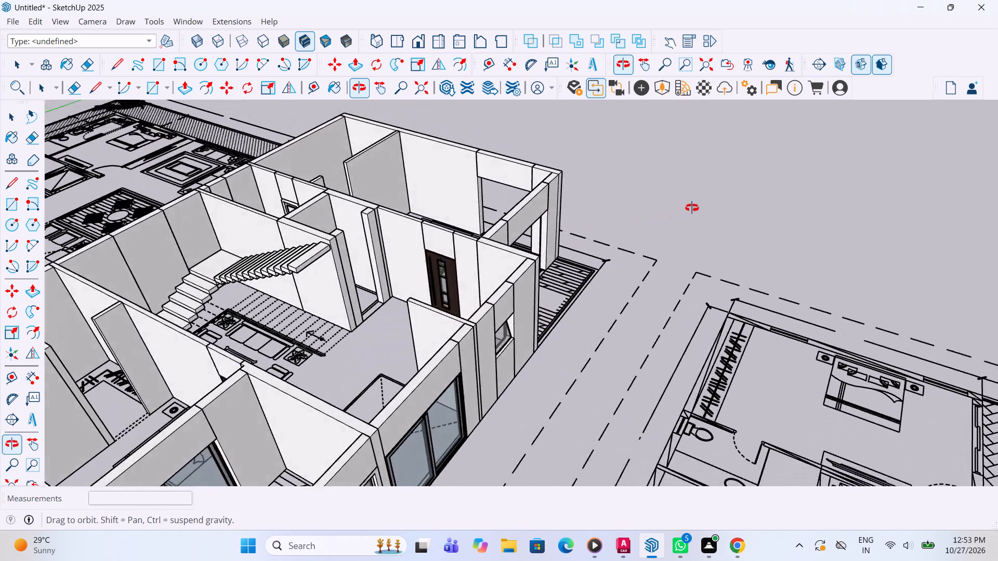
middle_drag(692, 208, 674, 210)
scroll(471, 298, down, 6)
scroll(534, 259, up, 3)
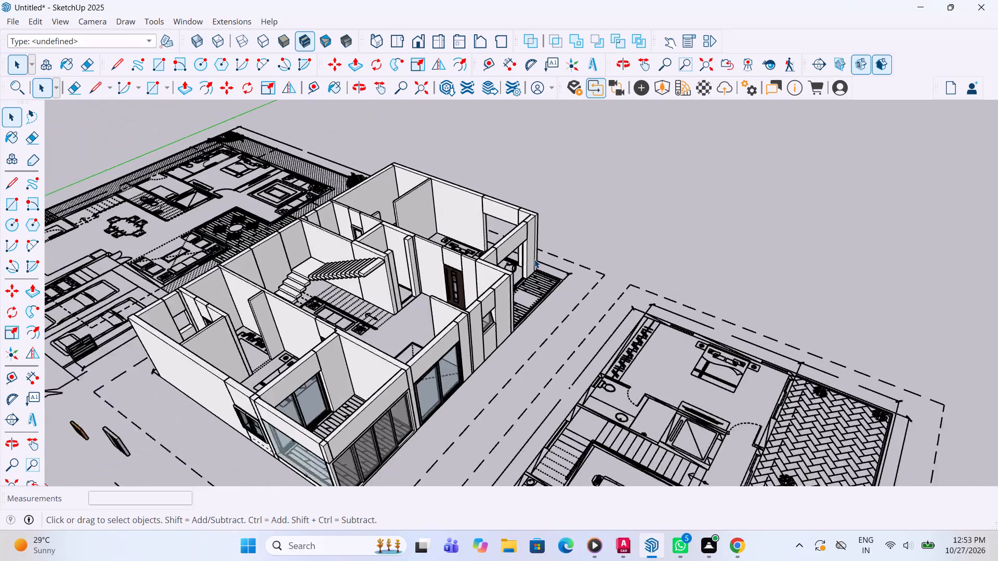
scroll(534, 259, up, 6)
middle_drag(539, 259, 370, 291)
scroll(496, 269, up, 1)
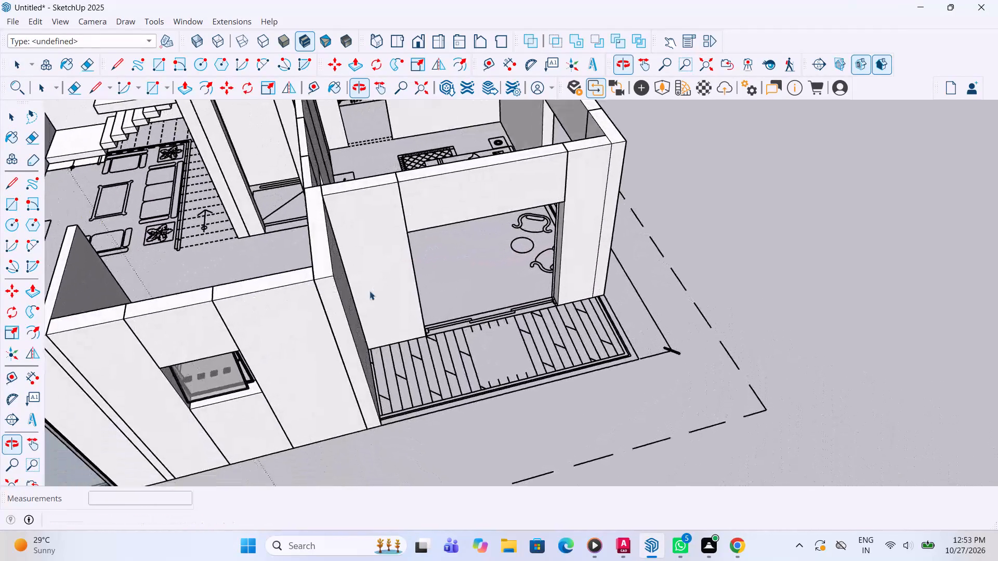
scroll(370, 291, down, 5)
scroll(457, 266, up, 4)
middle_drag(501, 250, 392, 245)
scroll(465, 245, up, 1)
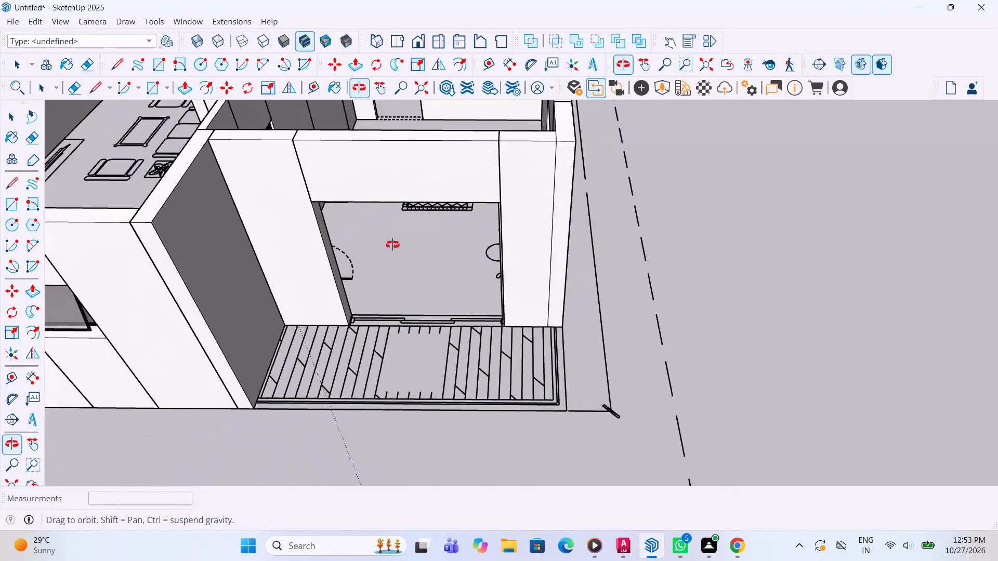
middle_drag(392, 245, 347, 244)
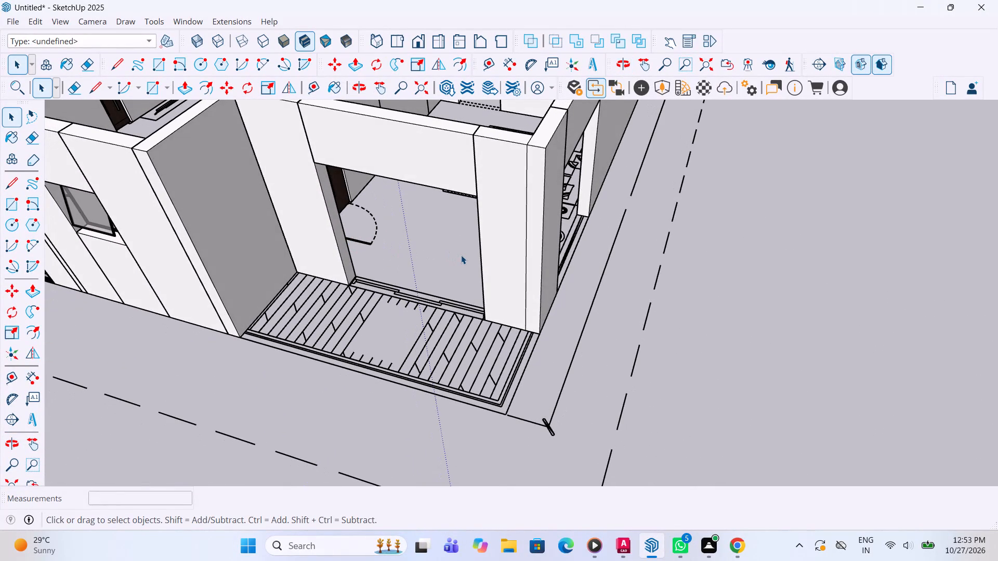
scroll(453, 304, down, 4)
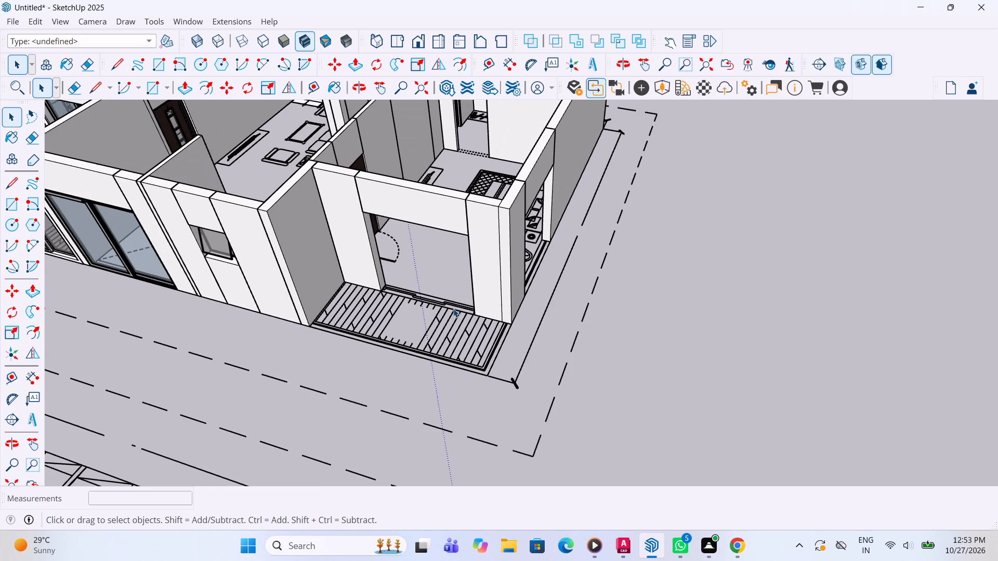
scroll(476, 312, up, 3)
scroll(477, 316, down, 4)
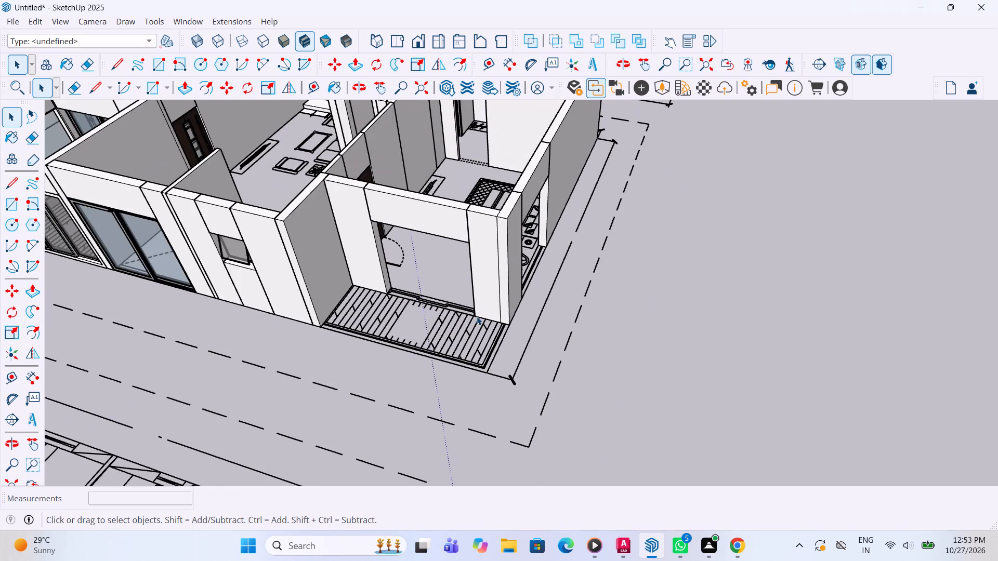
scroll(477, 309, down, 1)
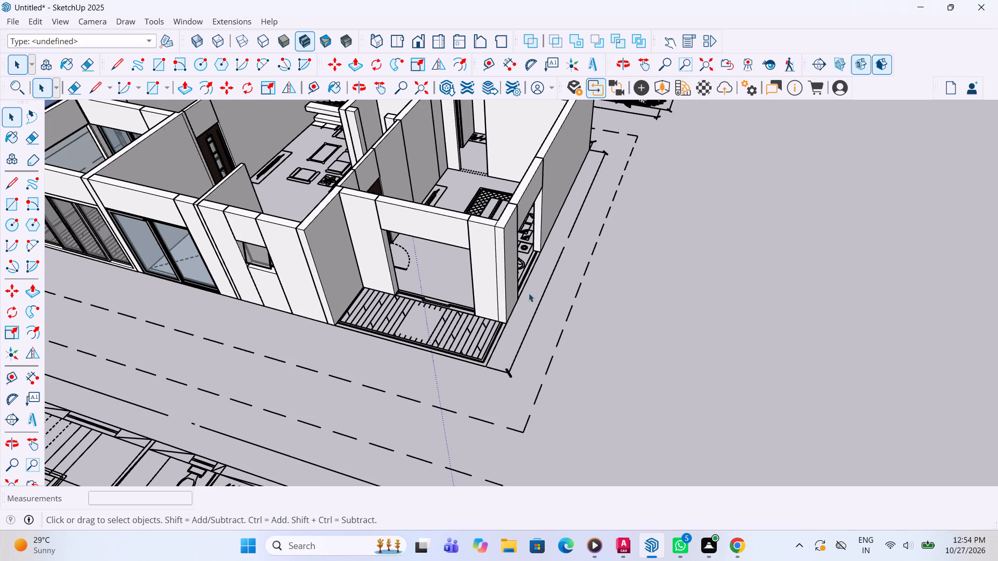
Measure the bottom width of the corner bedroom's side-wall opening beside the seating area, without placing the dimension.
middle_drag(543, 285, 429, 280)
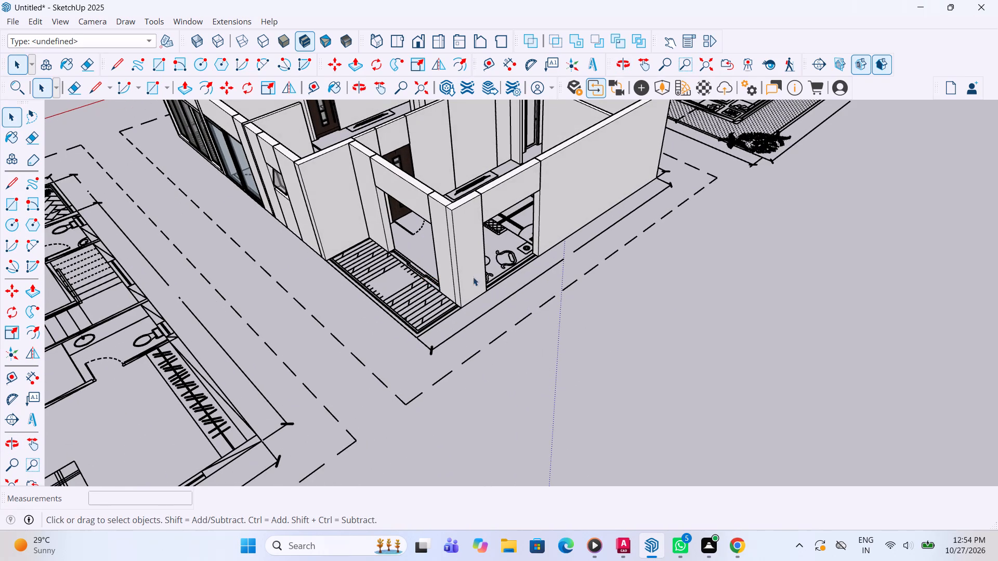
scroll(495, 248, up, 7)
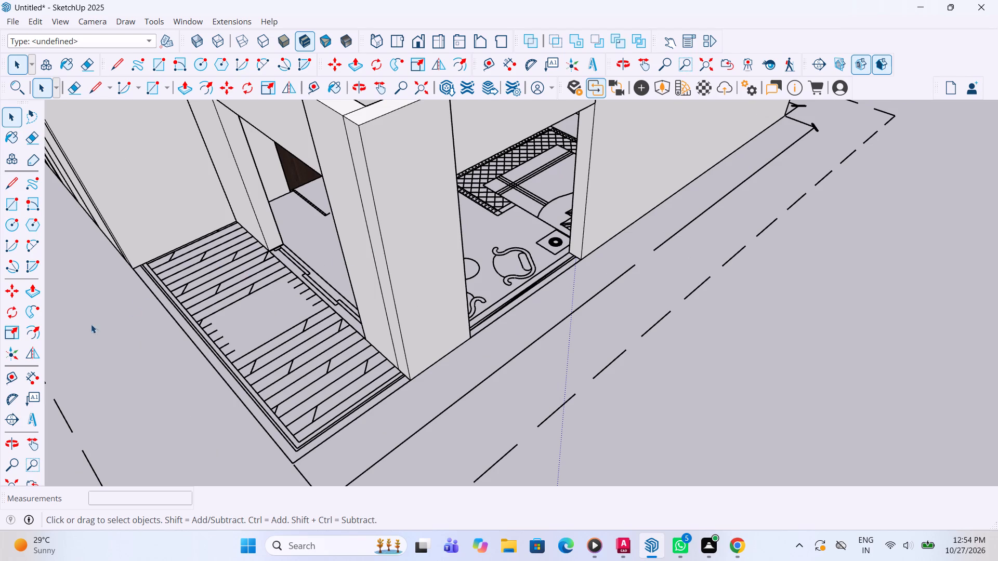
click(32, 374)
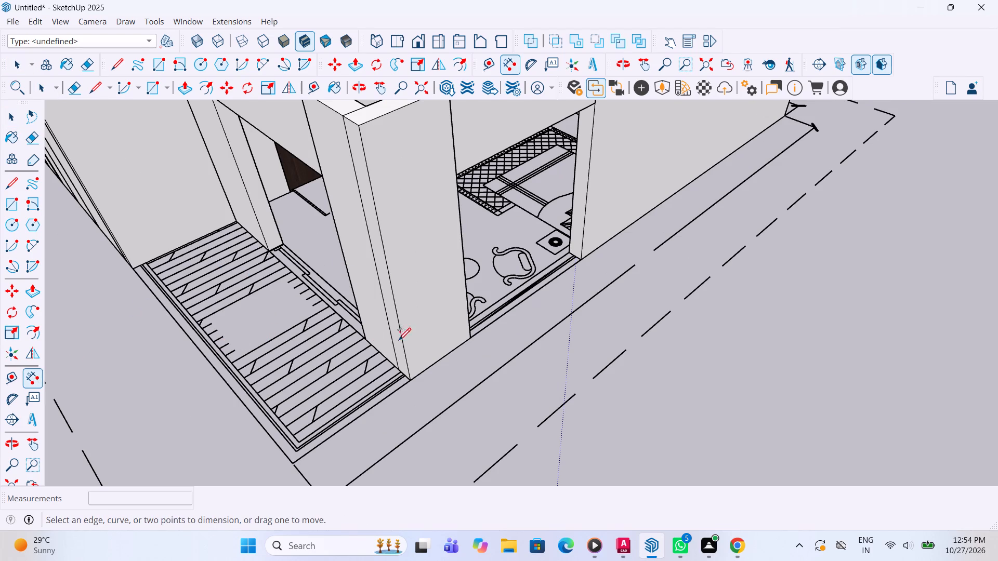
click(472, 339)
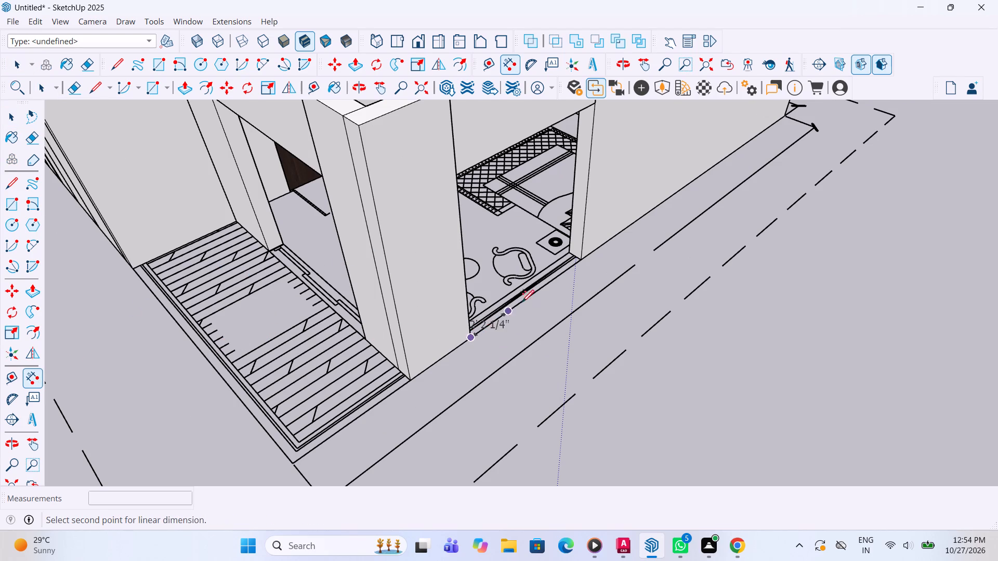
click(583, 263)
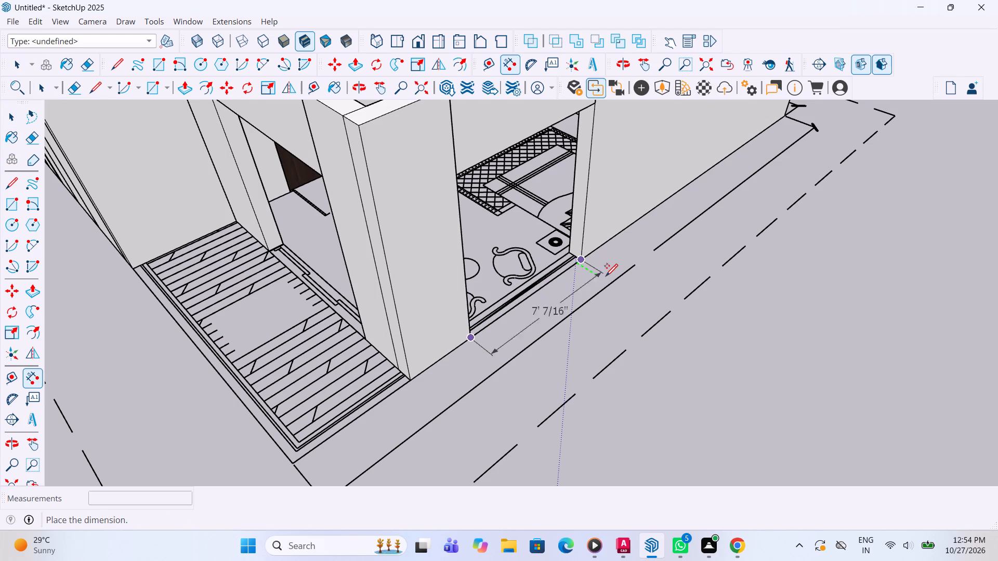
scroll(582, 272, down, 1)
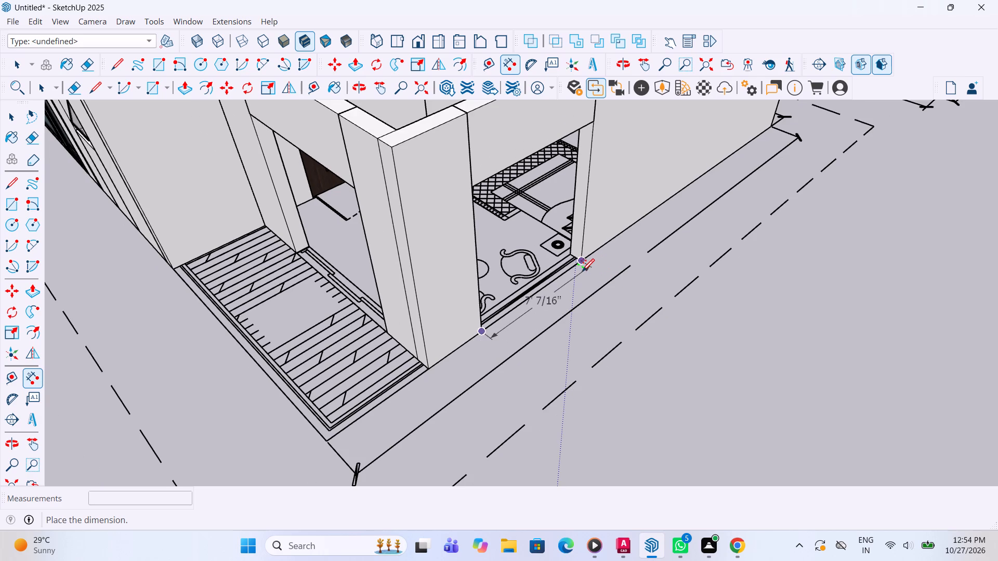
key(space)
Examine the floor's fitted windows and doors from several sides to choose one for the corner bedroom's open openings.
scroll(576, 285, down, 4)
middle_drag(481, 270, 518, 261)
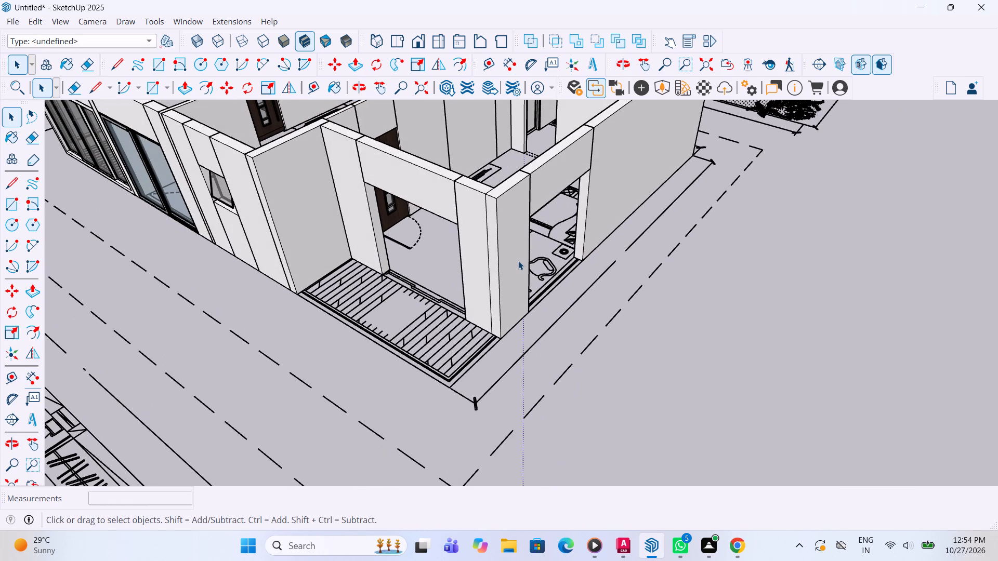
scroll(518, 261, down, 4)
middle_drag(505, 248, 568, 341)
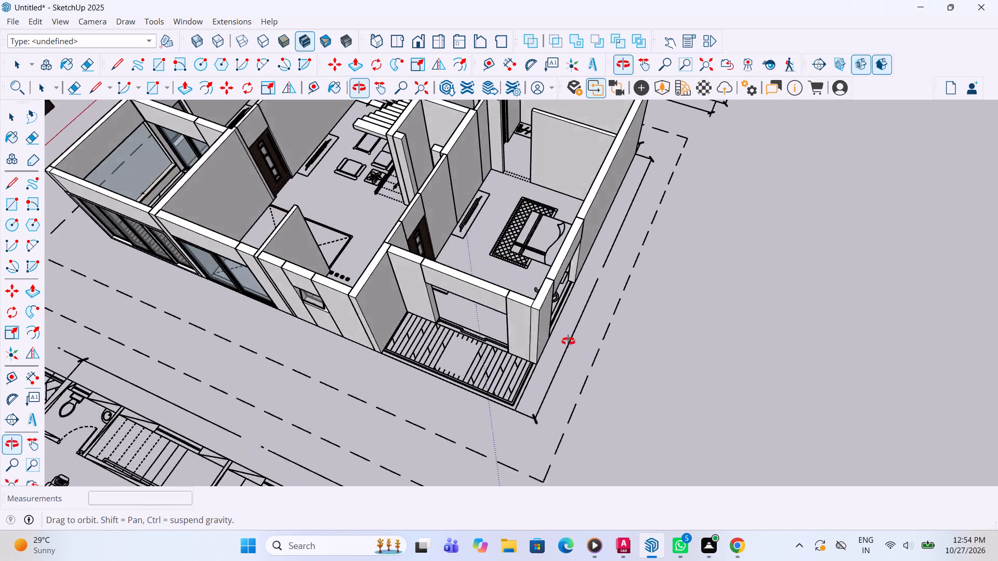
middle_drag(568, 341, 600, 281)
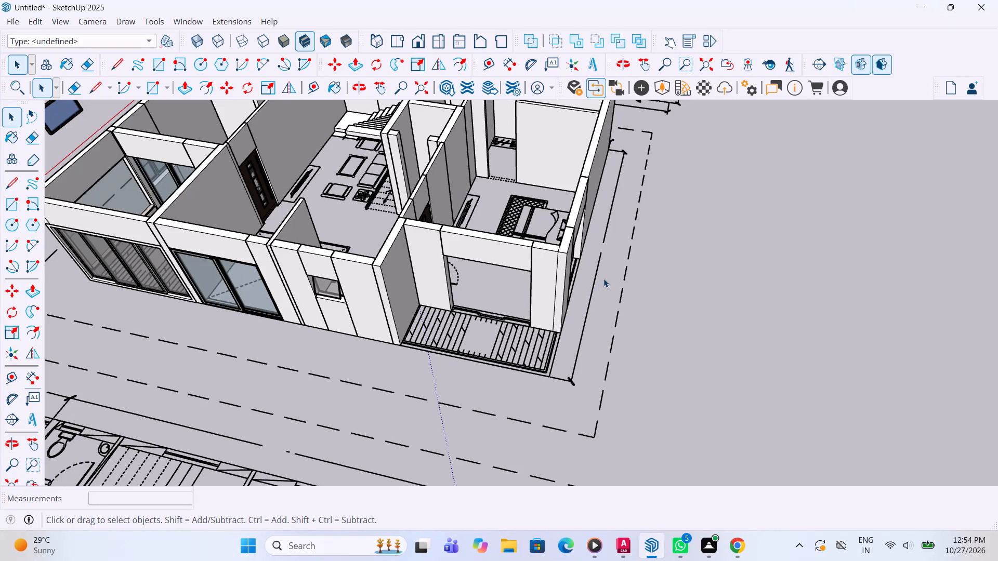
scroll(603, 278, down, 6)
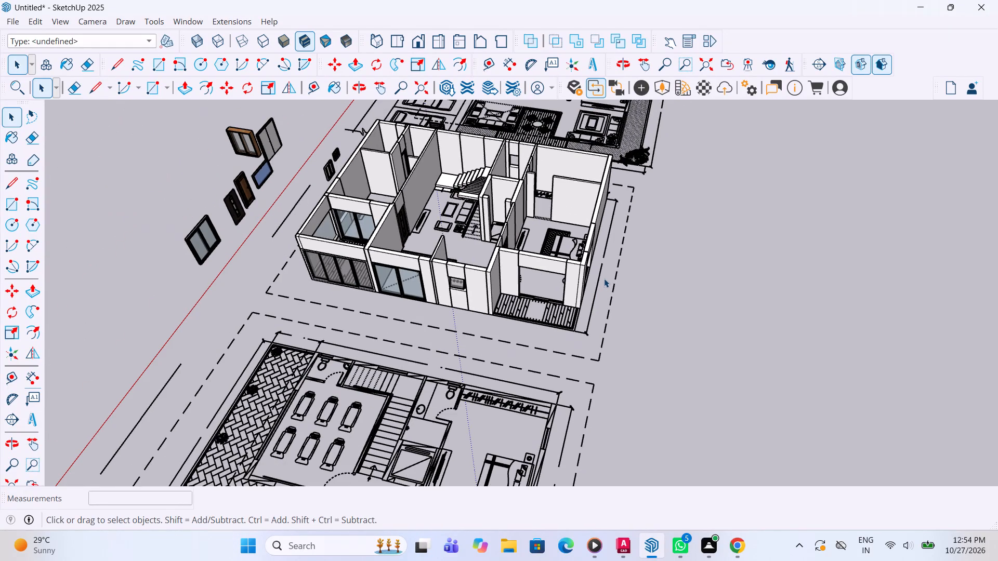
scroll(294, 196, up, 2)
middle_drag(284, 207, 401, 181)
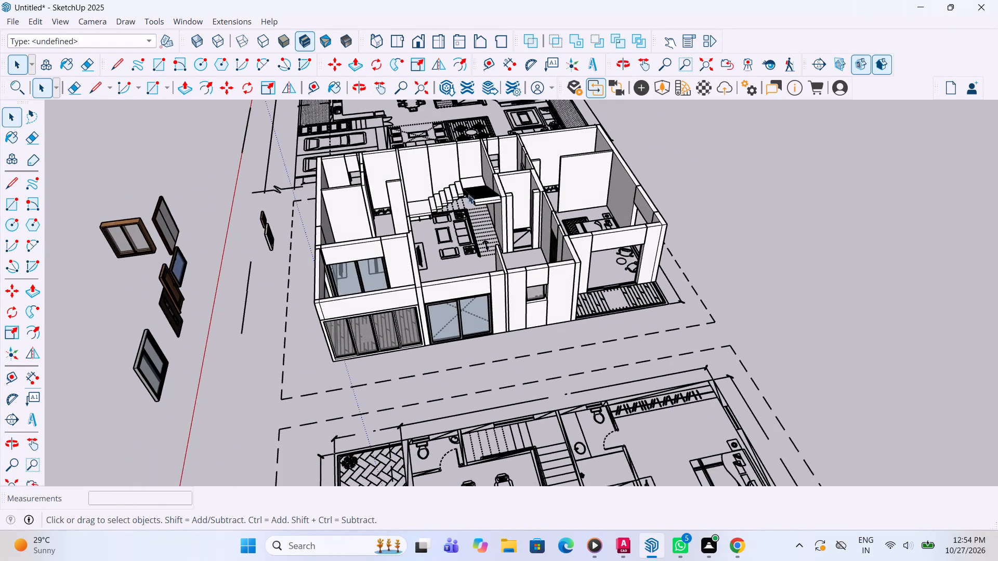
scroll(468, 201, down, 5)
scroll(353, 282, up, 4)
scroll(501, 258, up, 3)
middle_drag(501, 257, 498, 257)
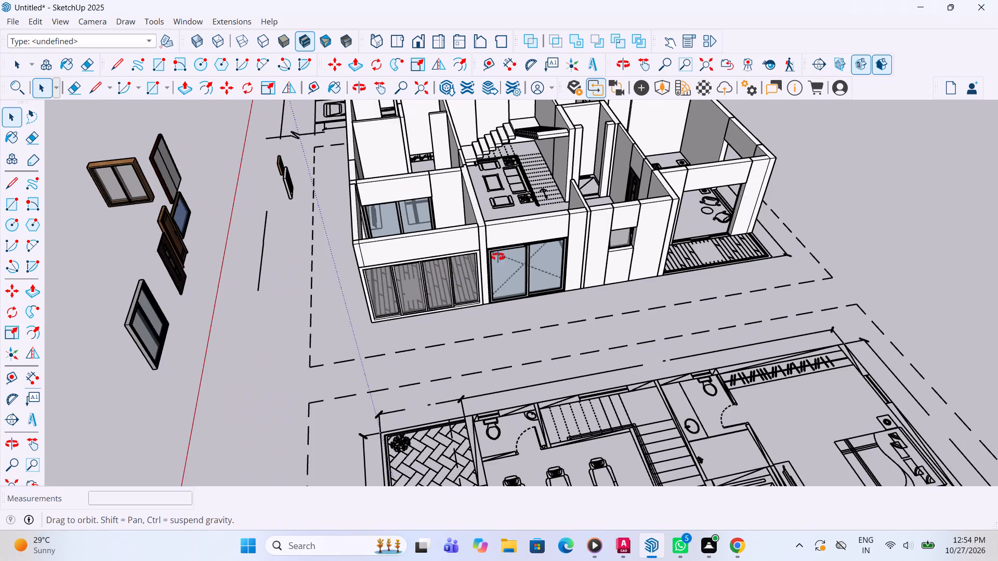
middle_drag(498, 257, 466, 289)
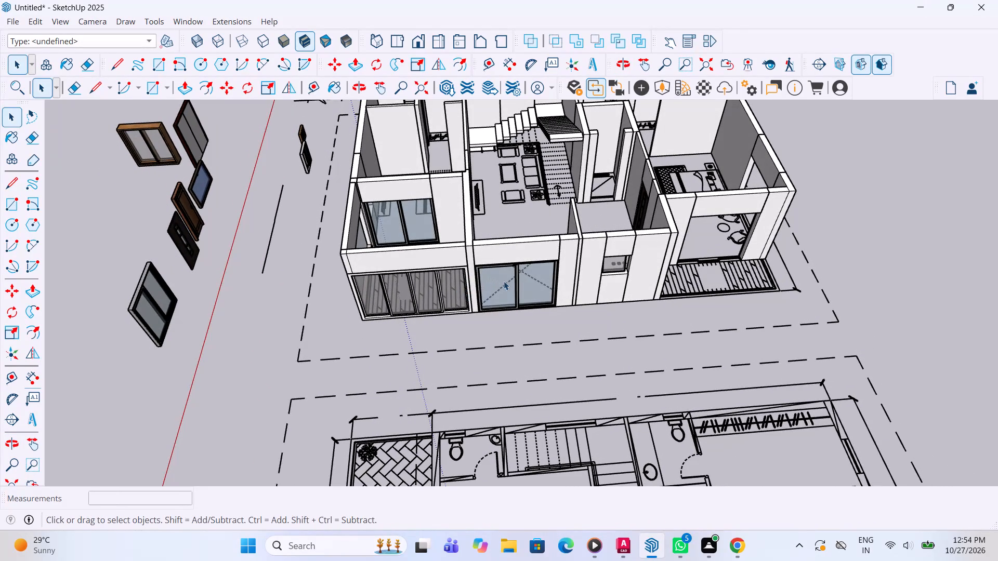
Copy the two-panel glass sliding door beside the four-panel balcony glazing about 24' 2 1/2" into the corner bedroom's balcony opening, aligned at its bottom corner.
click(504, 281)
scroll(517, 286, up, 3)
key(m)
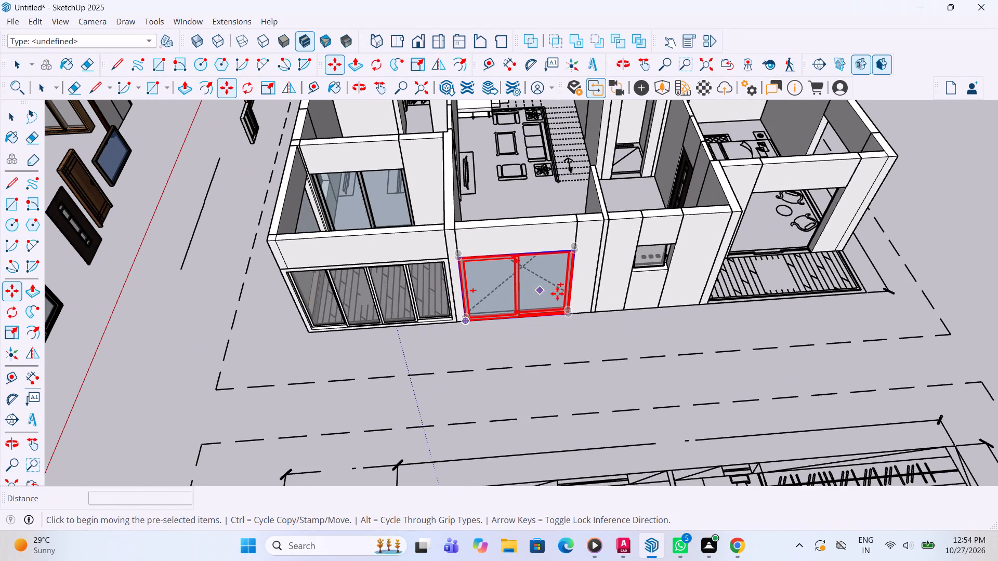
scroll(563, 311, up, 7)
click(573, 316)
scroll(489, 319, down, 4)
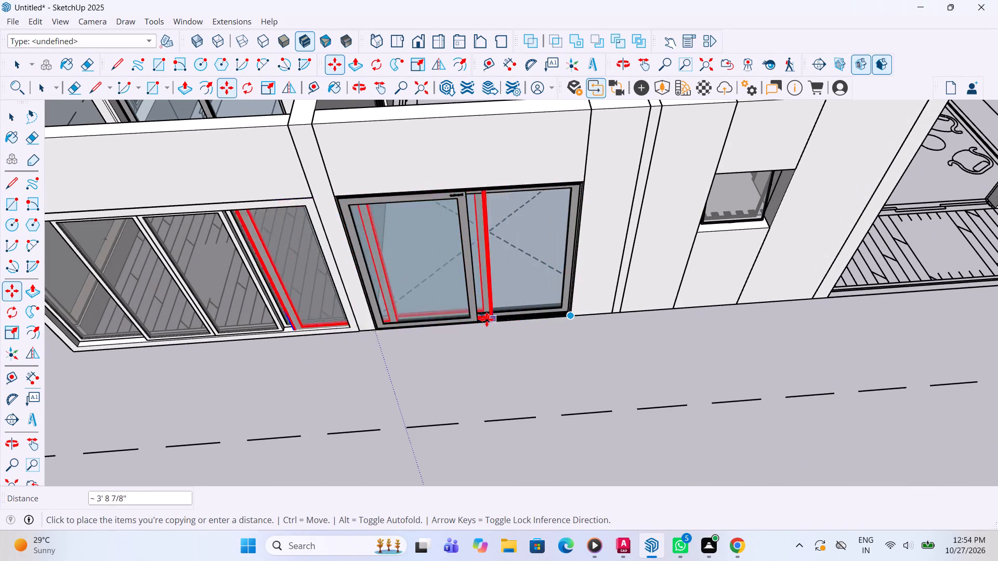
scroll(487, 319, down, 4)
scroll(659, 278, up, 2)
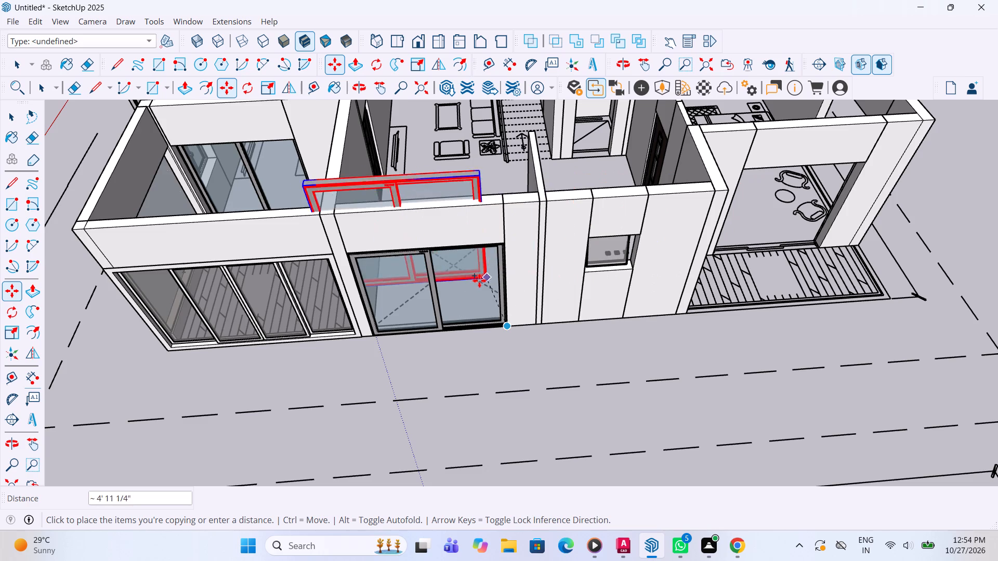
scroll(459, 289, down, 4)
scroll(691, 256, up, 3)
scroll(736, 246, up, 9)
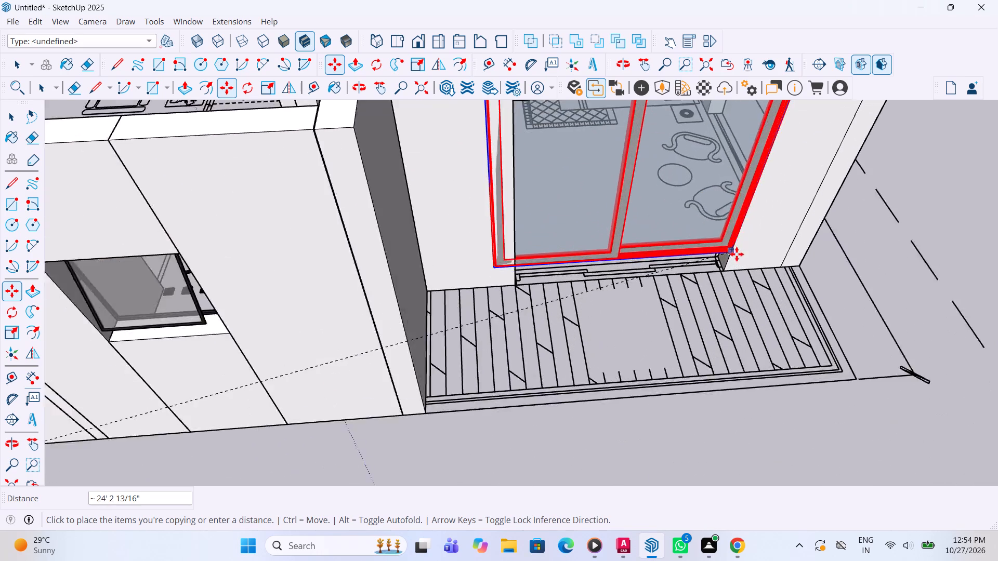
scroll(731, 262, up, 7)
click(723, 275)
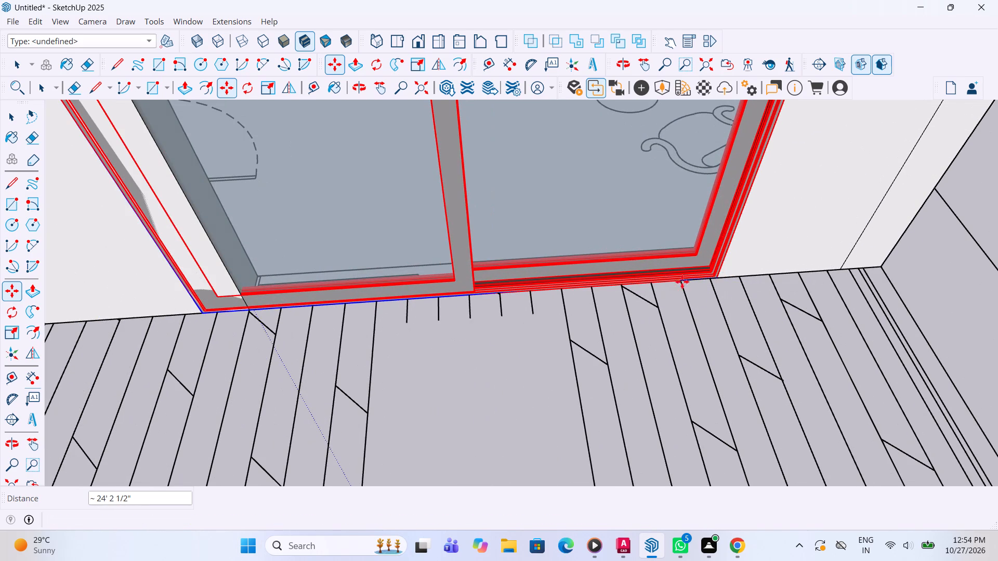
Scale the copied sliding door narrower along the red axis to fit the corner bedroom's balcony opening, and clear the selection.
scroll(637, 291, down, 4)
key(s)
scroll(607, 302, down, 6)
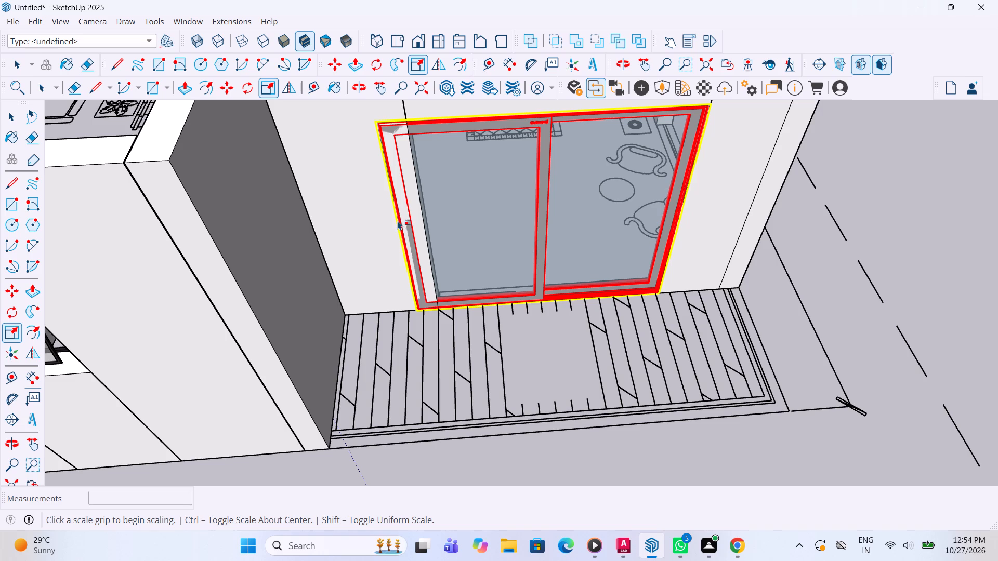
drag(405, 224, 411, 224)
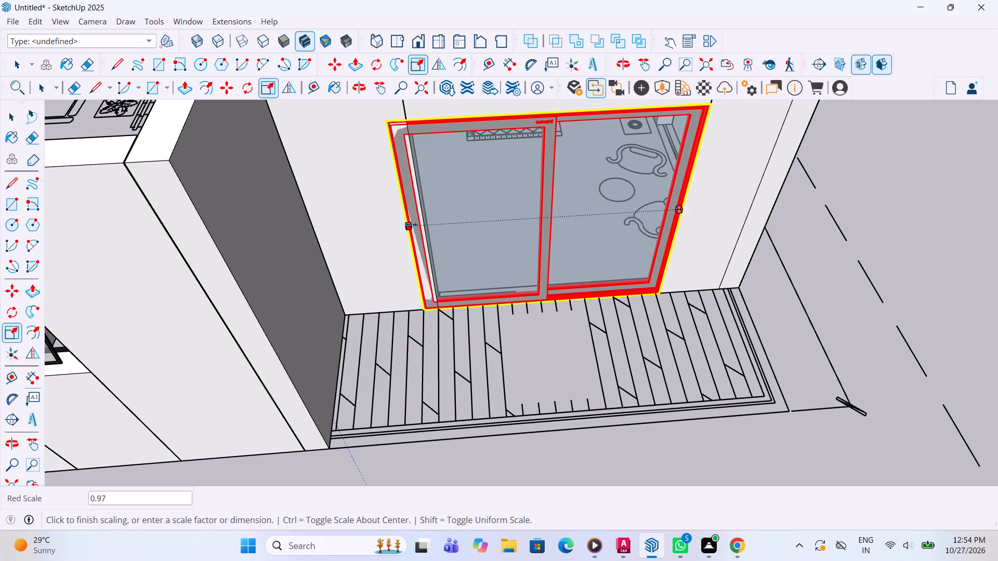
drag(411, 224, 422, 228)
scroll(425, 269, down, 5)
scroll(494, 217, up, 4)
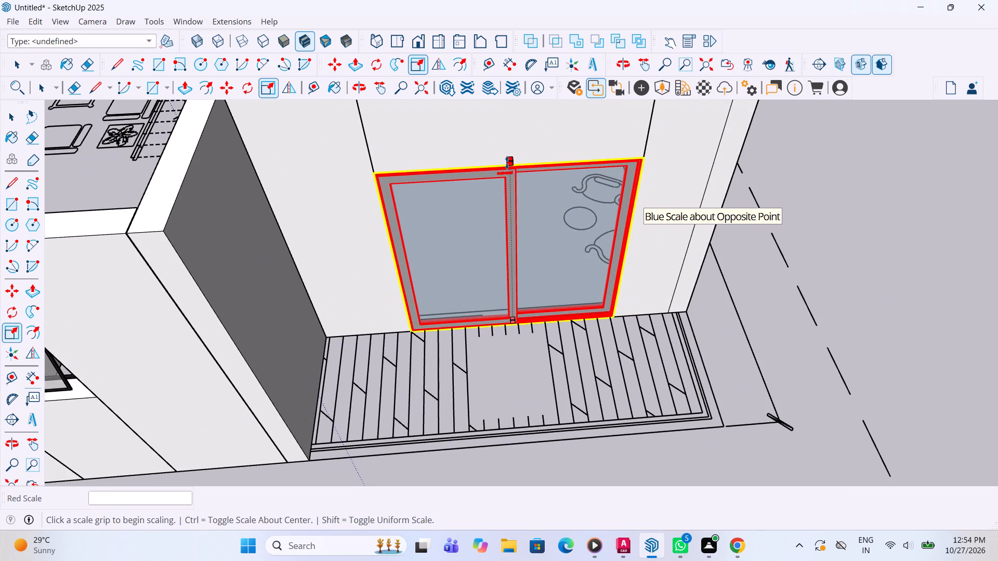
click(509, 162)
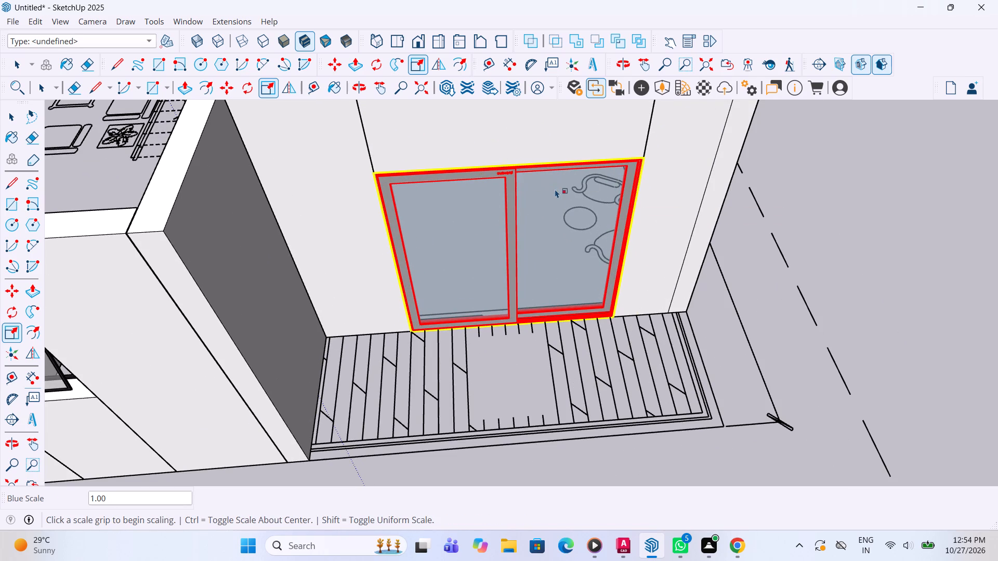
scroll(546, 229, down, 4)
key(space)
click(706, 201)
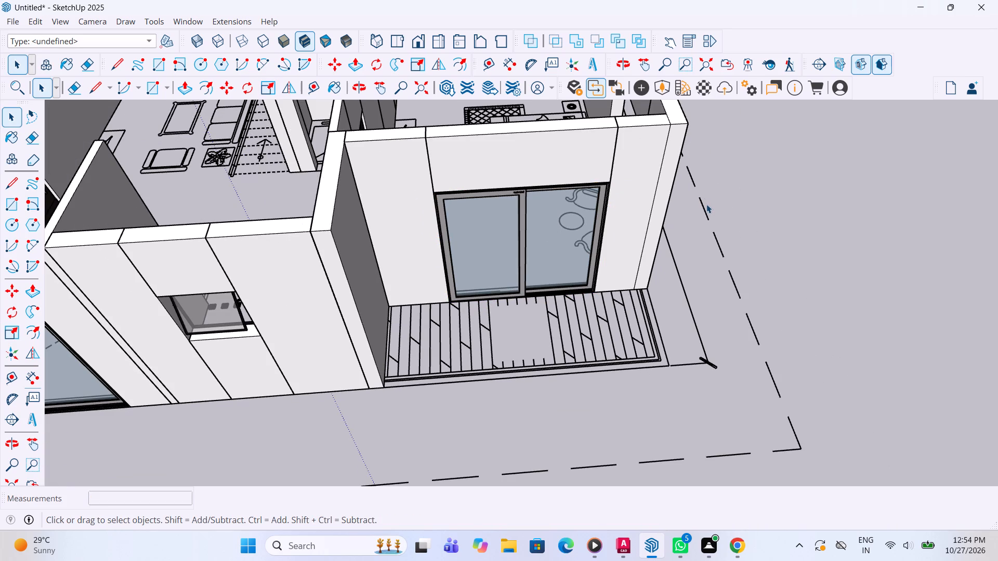
scroll(612, 236, down, 5)
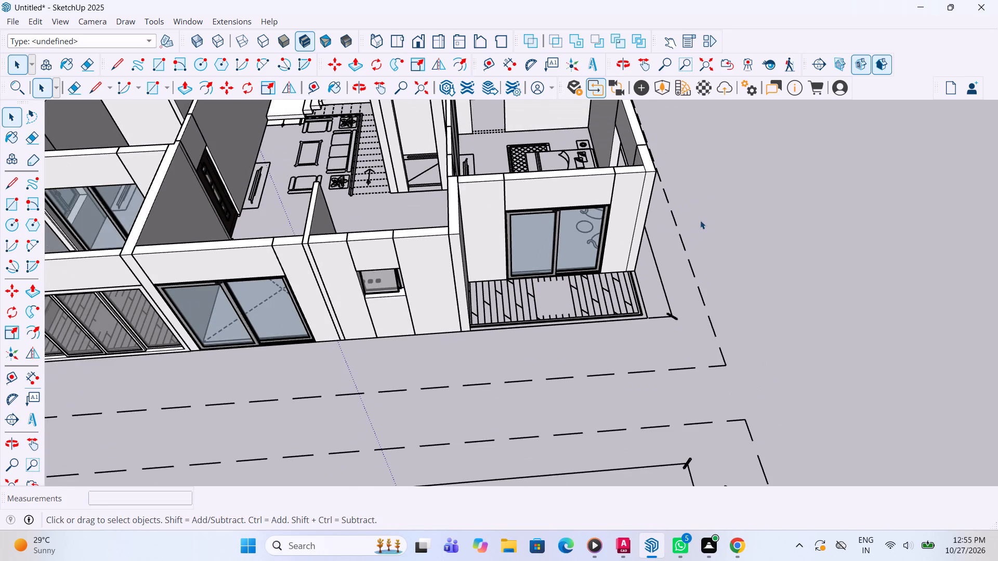
scroll(700, 220, up, 1)
click(703, 213)
scroll(573, 240, down, 4)
Copy the corner bedroom's balcony sliding door about 17' 4" onto the open ground outside the bedroom's side wall.
middle_drag(653, 197, 516, 168)
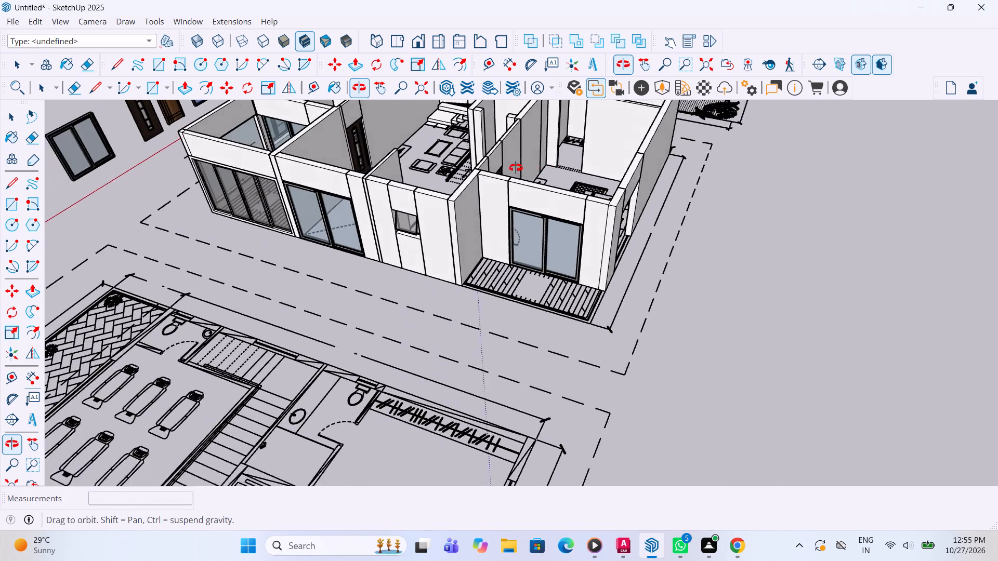
middle_drag(516, 168, 640, 152)
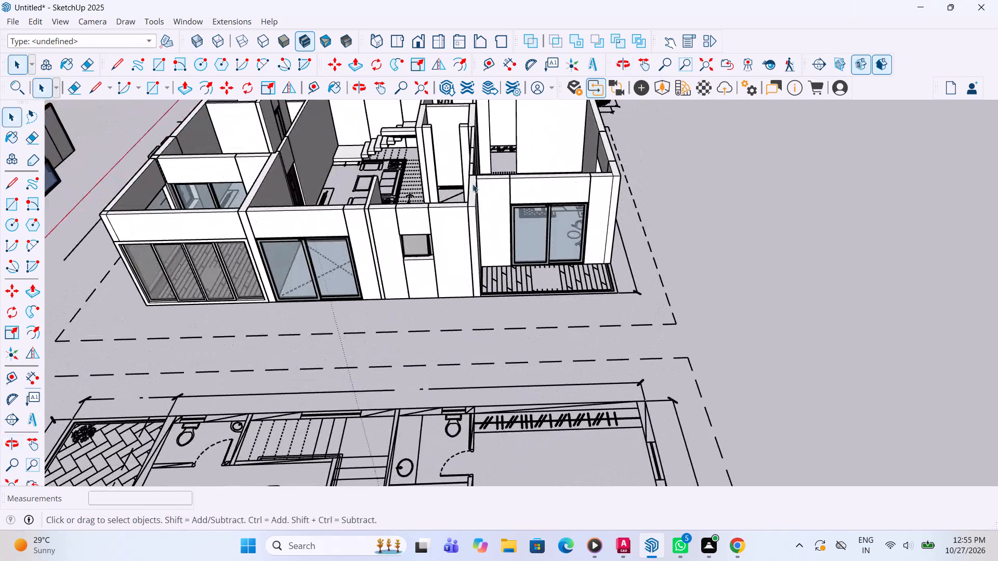
middle_drag(472, 184, 375, 171)
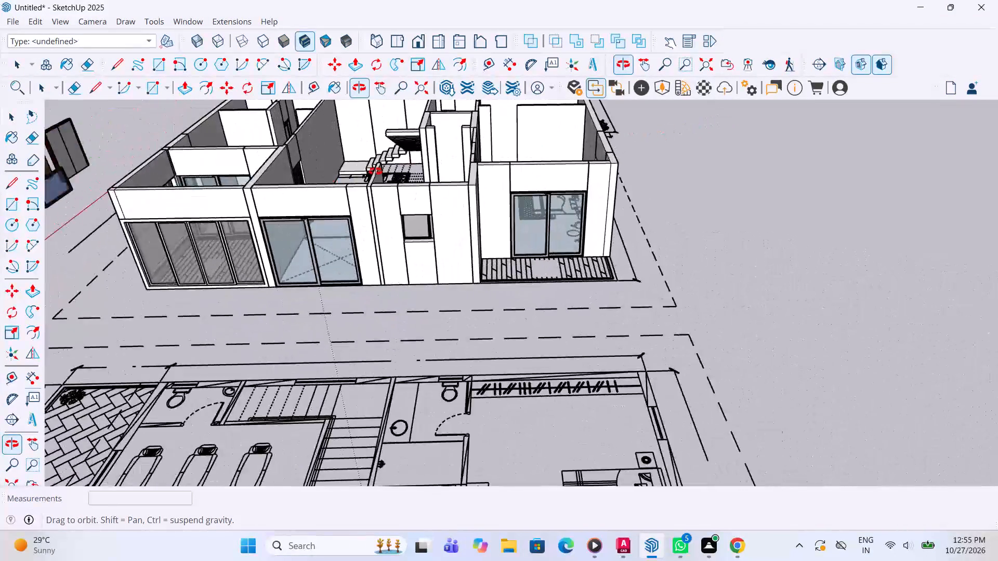
middle_drag(375, 171, 321, 177)
middle_drag(536, 220, 508, 212)
middle_drag(490, 208, 397, 208)
scroll(449, 208, up, 2)
click(481, 213)
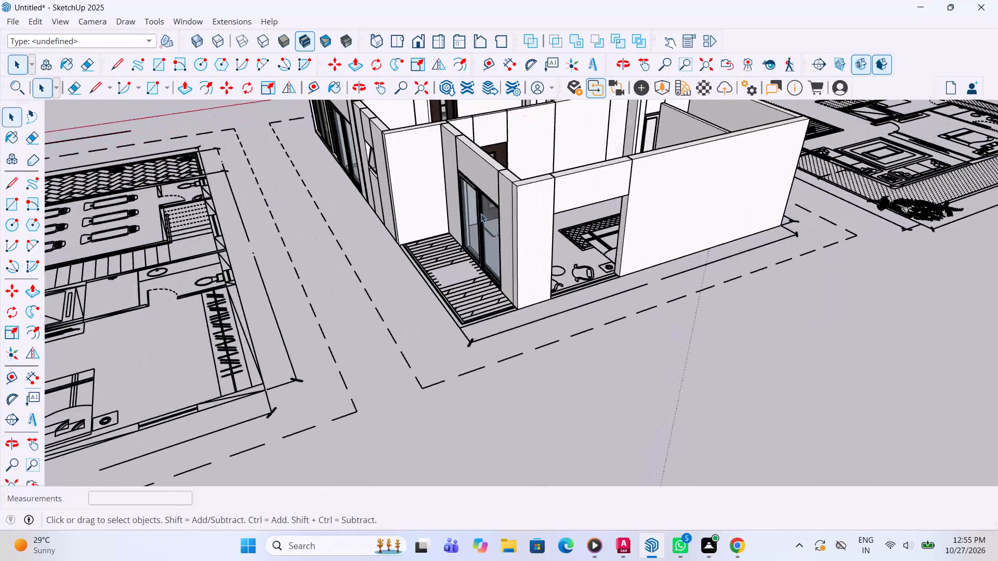
key(m)
ctrl+click(501, 229)
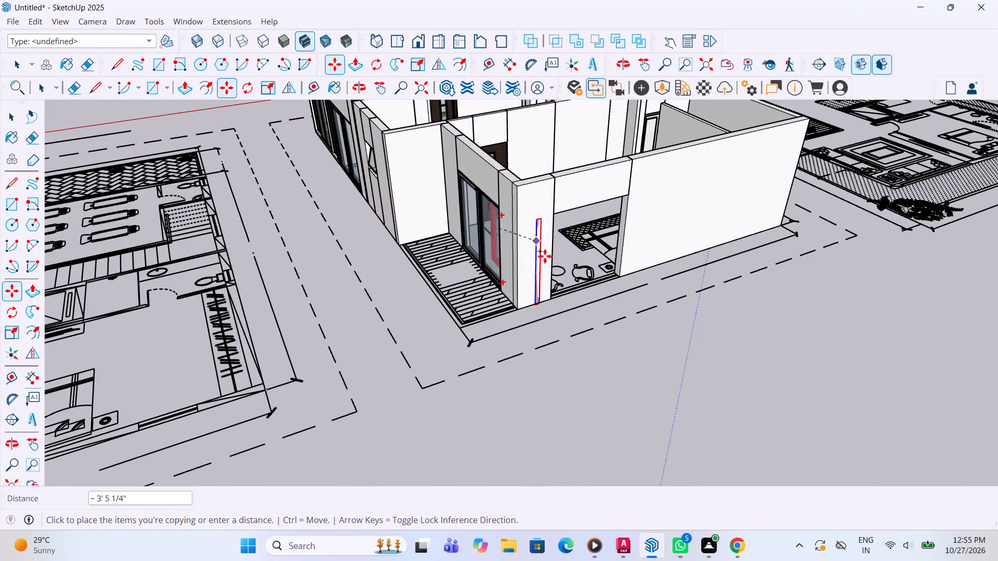
click(600, 364)
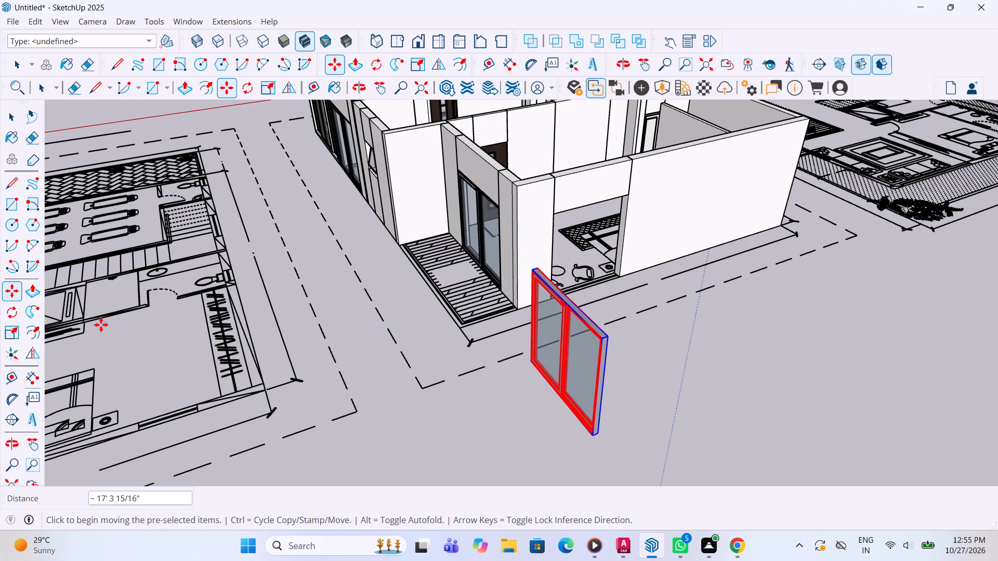
Rotate the copied sliding door 90 degrees in the ground plane so it runs parallel to the corner bedroom's side wall.
click(19, 315)
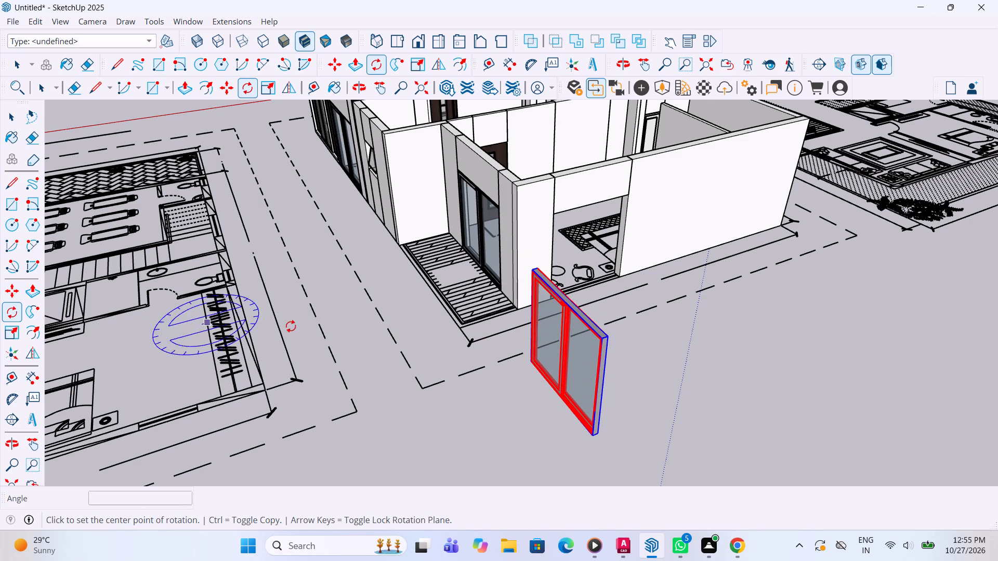
click(636, 360)
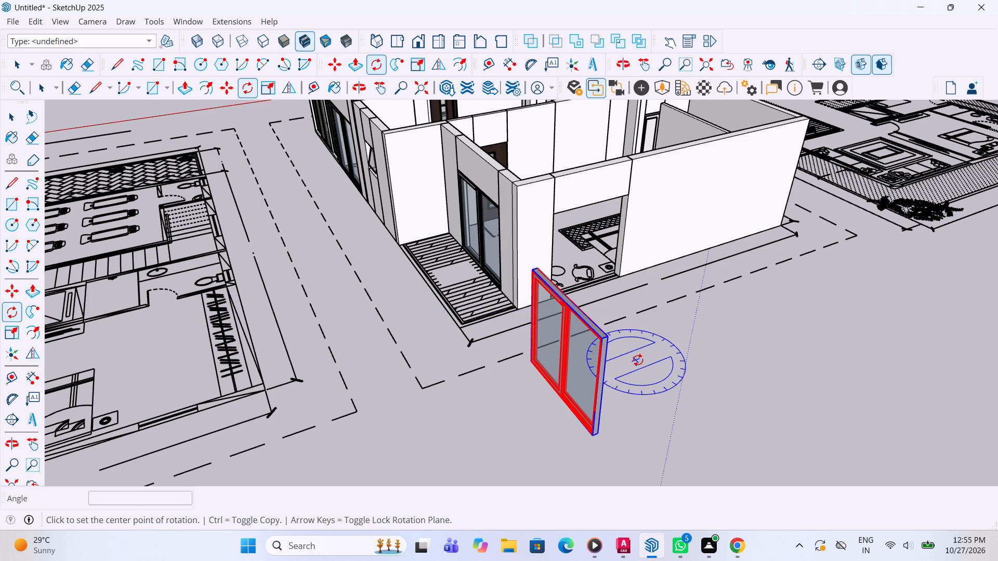
click(655, 354)
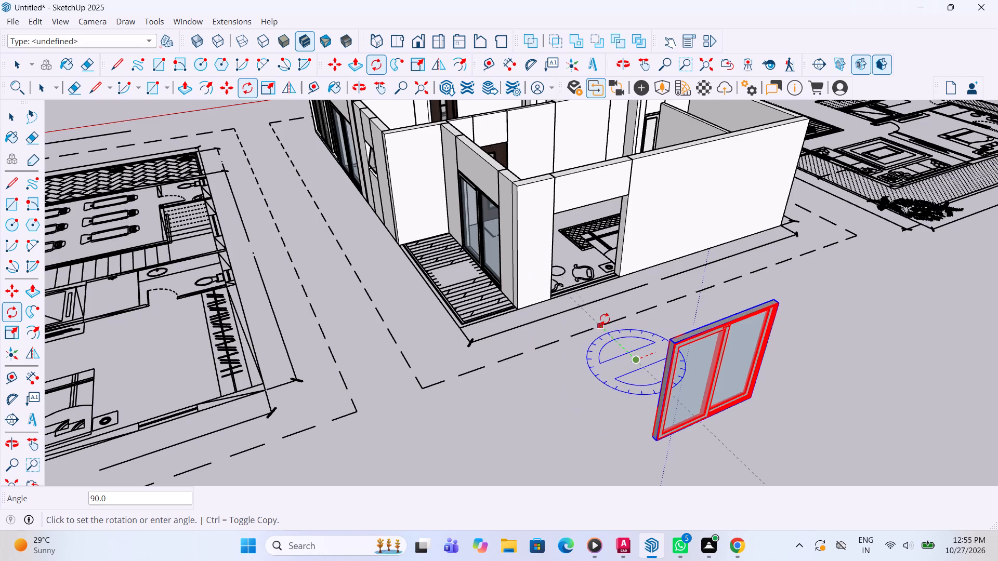
click(593, 315)
Move the rotated sliding door by its bottom corner about 16' 6 3/4" to the bottom corner of the bedroom's side-wall opening.
key(m)
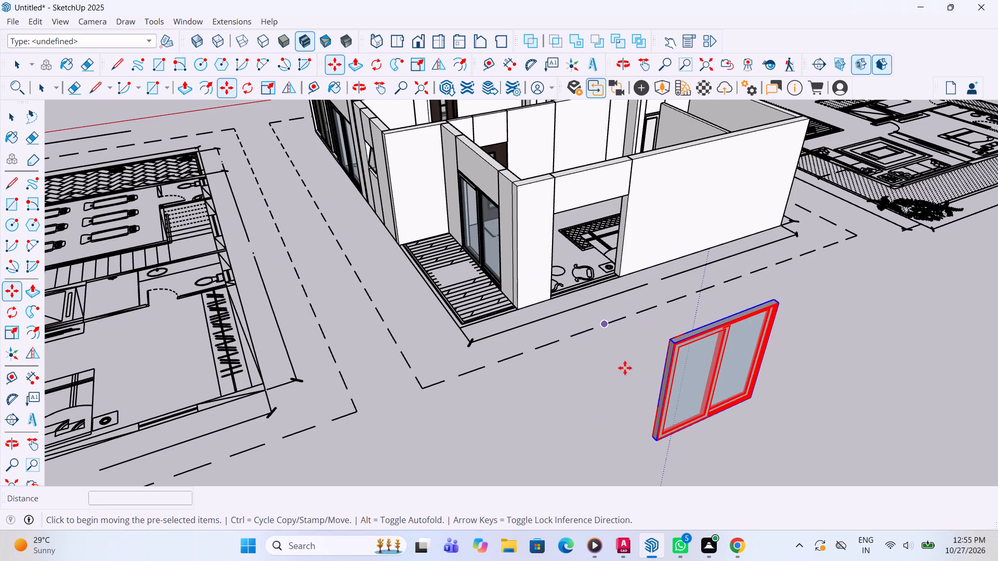
click(659, 440)
scroll(572, 312, up, 8)
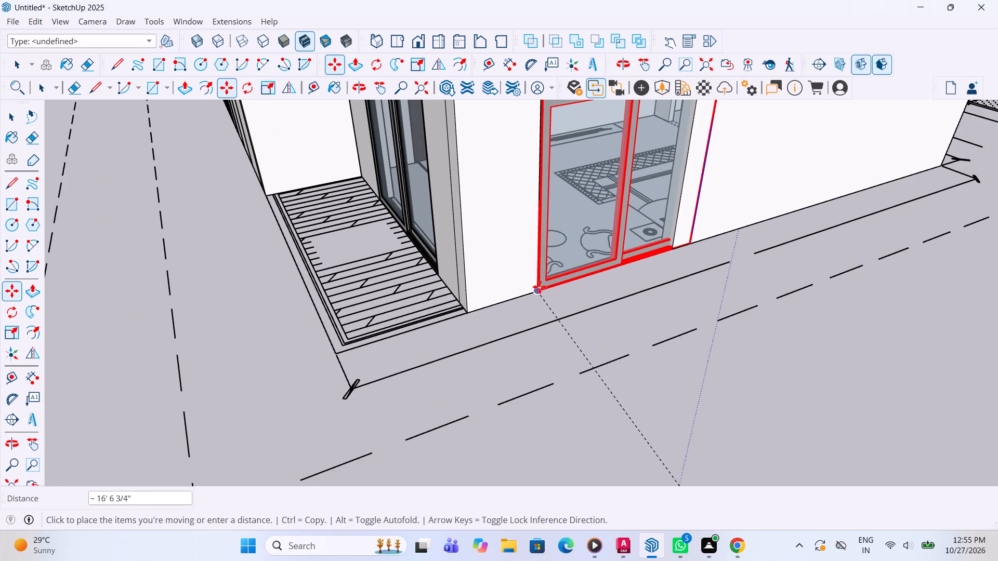
click(539, 286)
Scale the side-wall sliding door's width to about 0.87 and adjust its height to fit the opening, and clear the selection.
scroll(483, 323, down, 6)
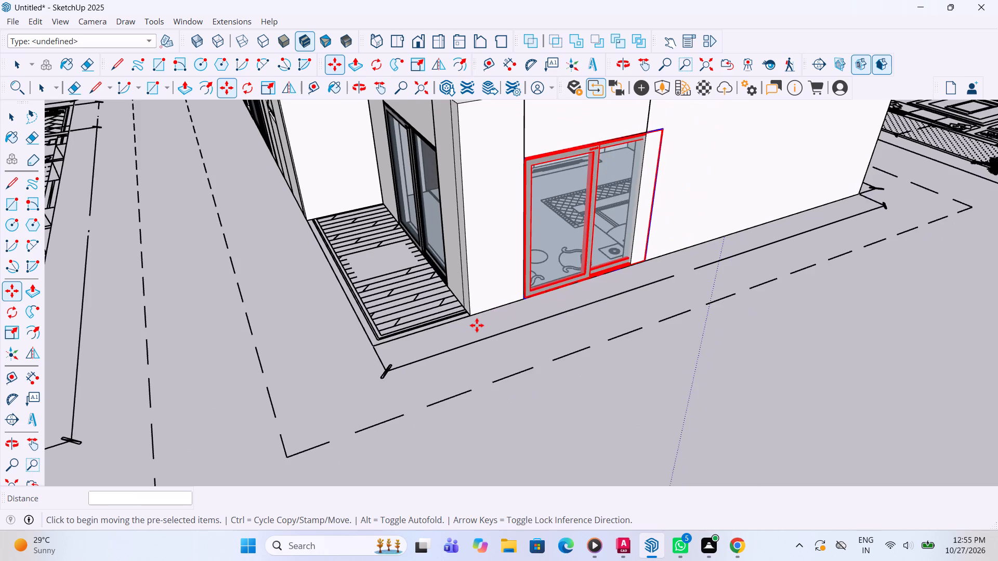
scroll(480, 330, down, 6)
middle_drag(589, 257, 542, 250)
key(s)
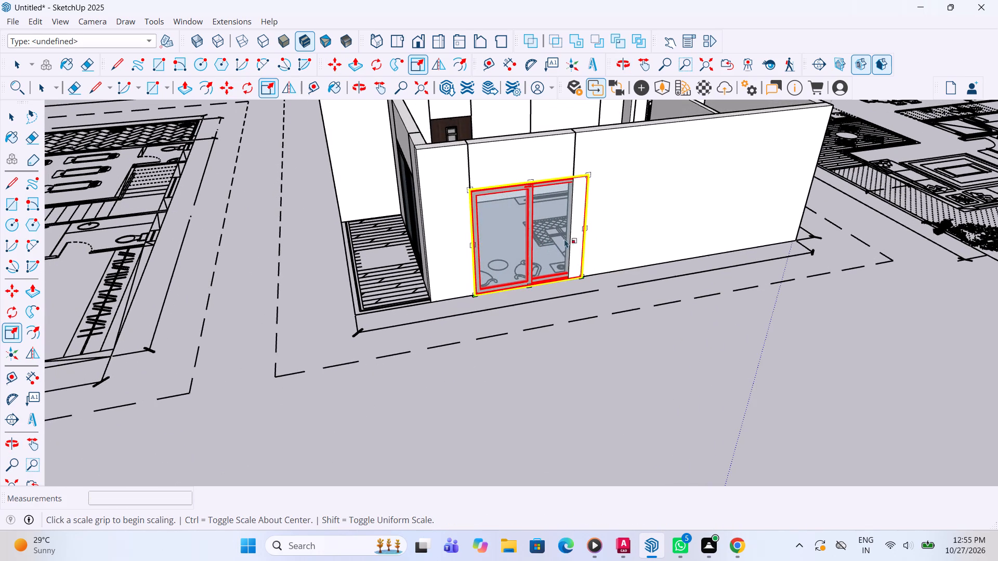
scroll(580, 231, up, 3)
drag(584, 230, 570, 230)
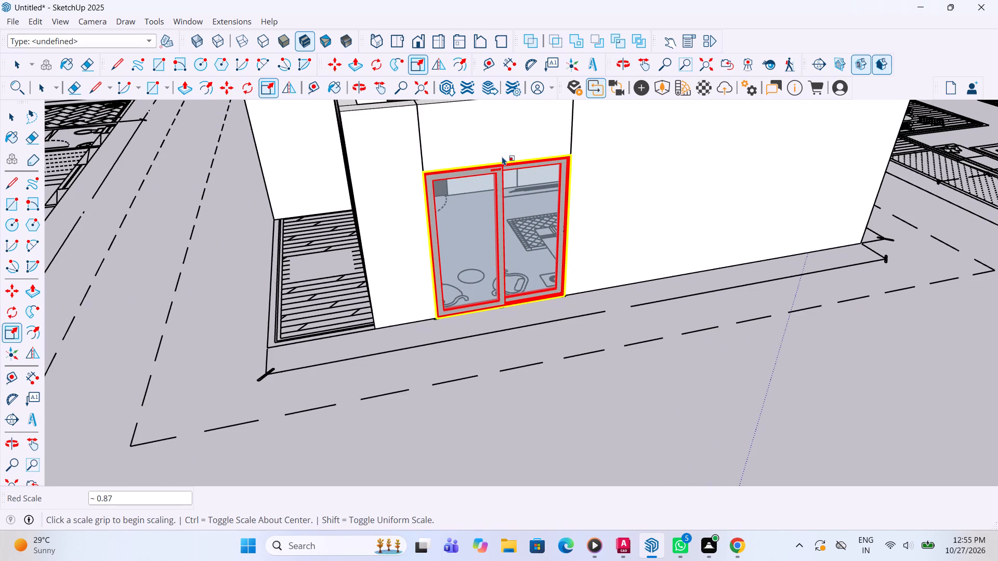
drag(500, 157, 500, 163)
key(space)
click(528, 324)
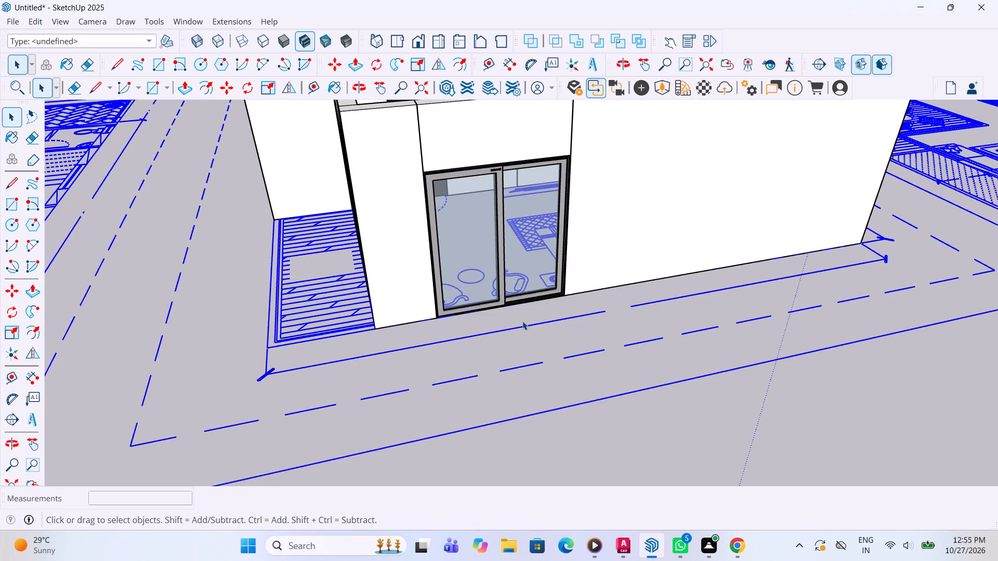
scroll(521, 328, down, 5)
click(288, 296)
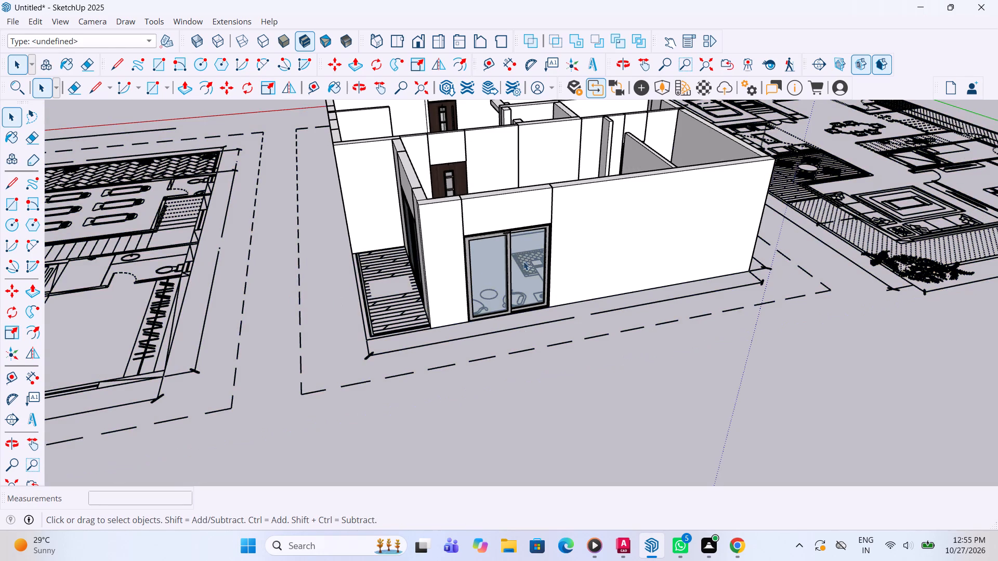
Examine the fitted sliding doors and go around the whole house to check which openings are still unfilled.
scroll(519, 254, up, 4)
middle_drag(500, 229, 481, 215)
scroll(481, 215, up, 10)
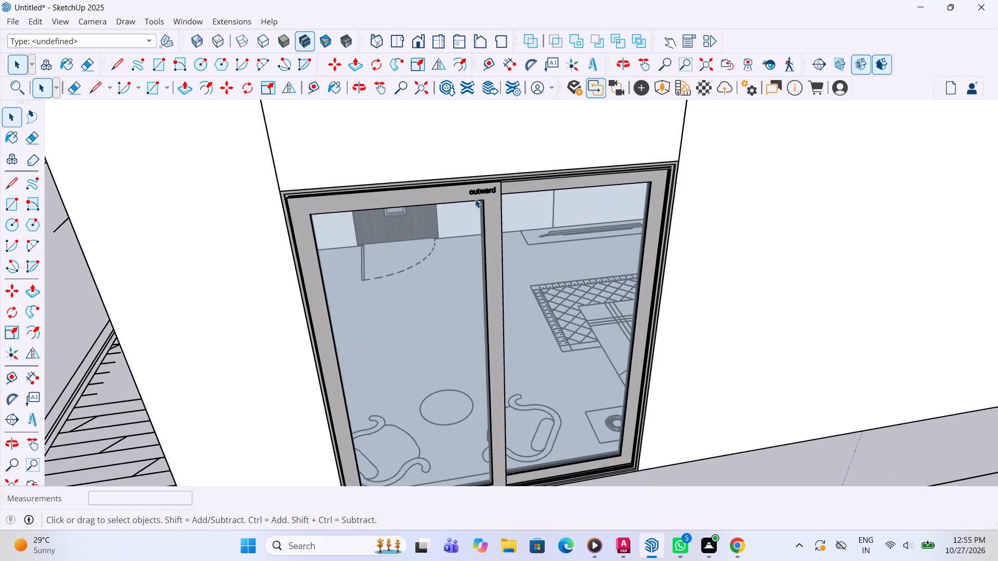
scroll(478, 205, down, 5)
scroll(498, 260, down, 6)
middle_drag(315, 238, 515, 224)
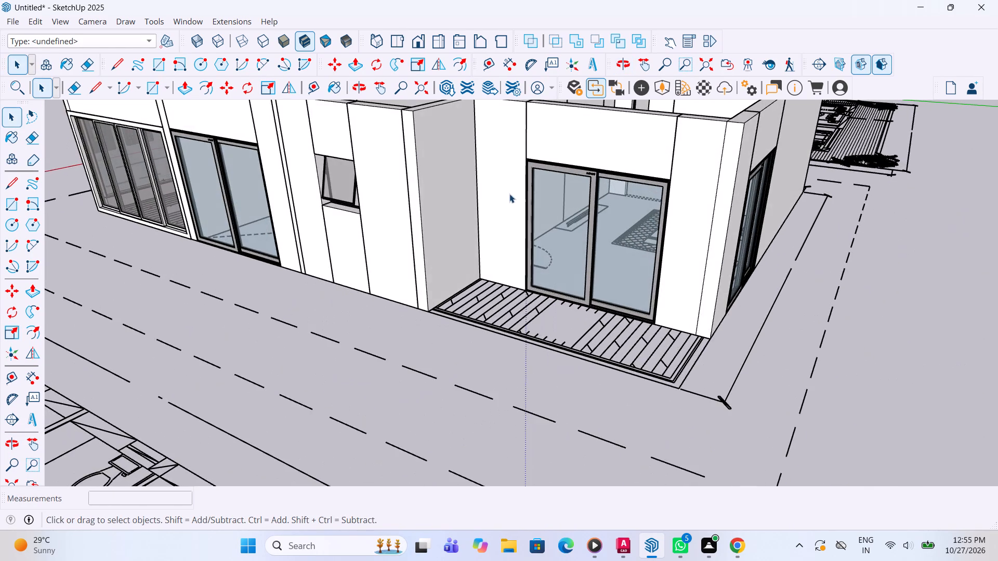
scroll(598, 167, up, 9)
middle_drag(465, 225, 527, 229)
scroll(465, 253, down, 12)
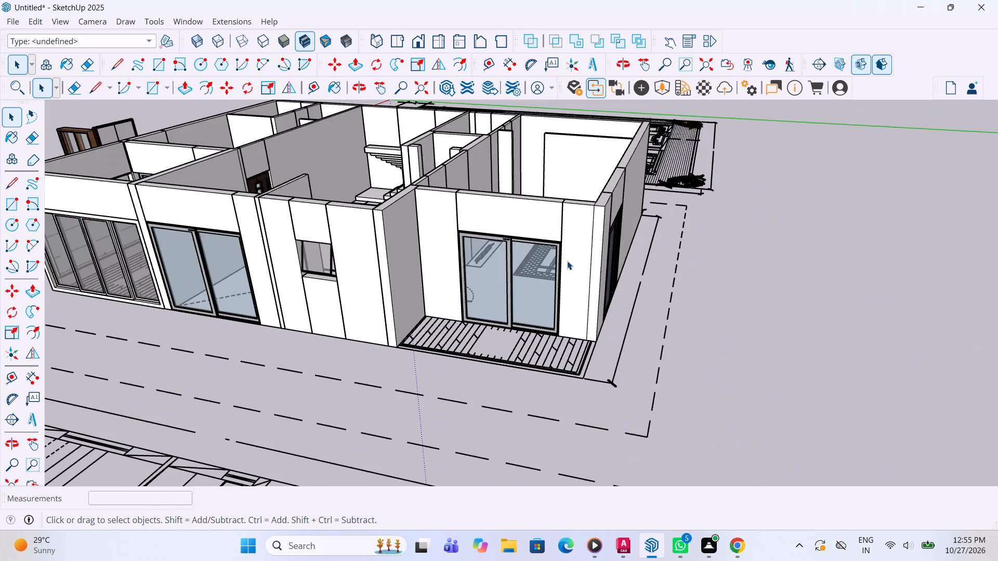
click(710, 249)
scroll(625, 243, down, 4)
middle_drag(528, 239, 699, 251)
middle_drag(527, 217, 611, 234)
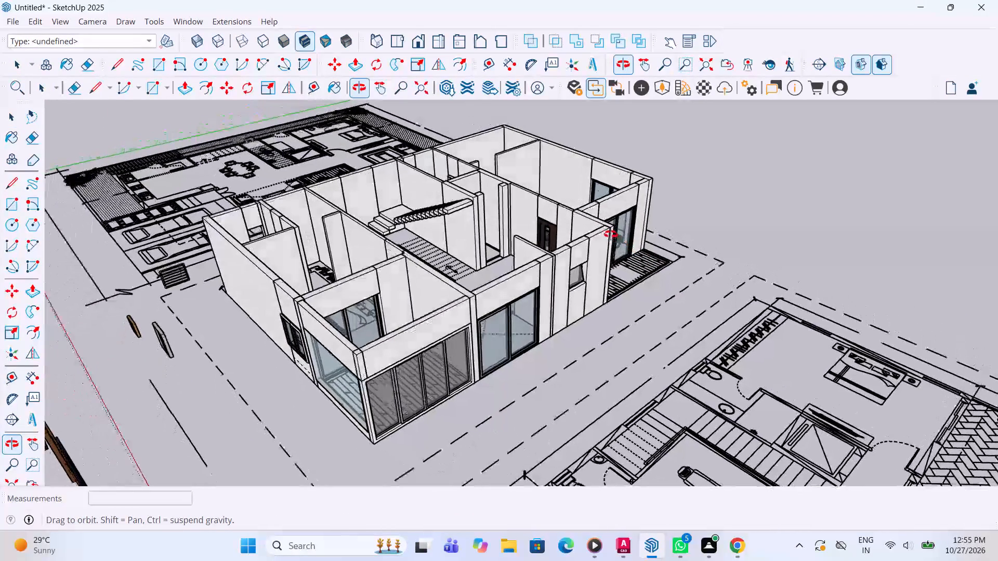
middle_drag(611, 234, 674, 258)
middle_drag(413, 255, 538, 248)
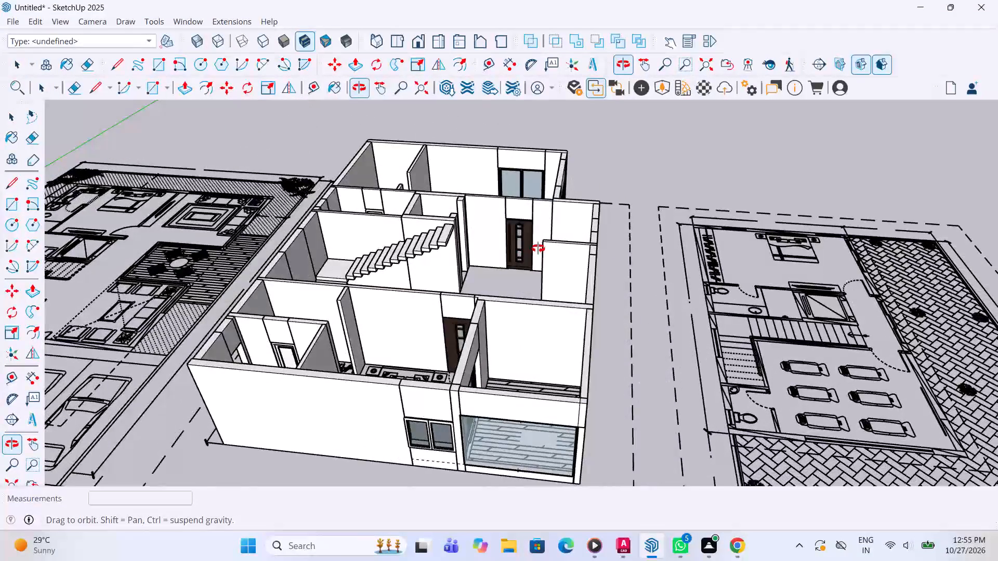
middle_drag(538, 248, 715, 228)
middle_drag(453, 253, 547, 218)
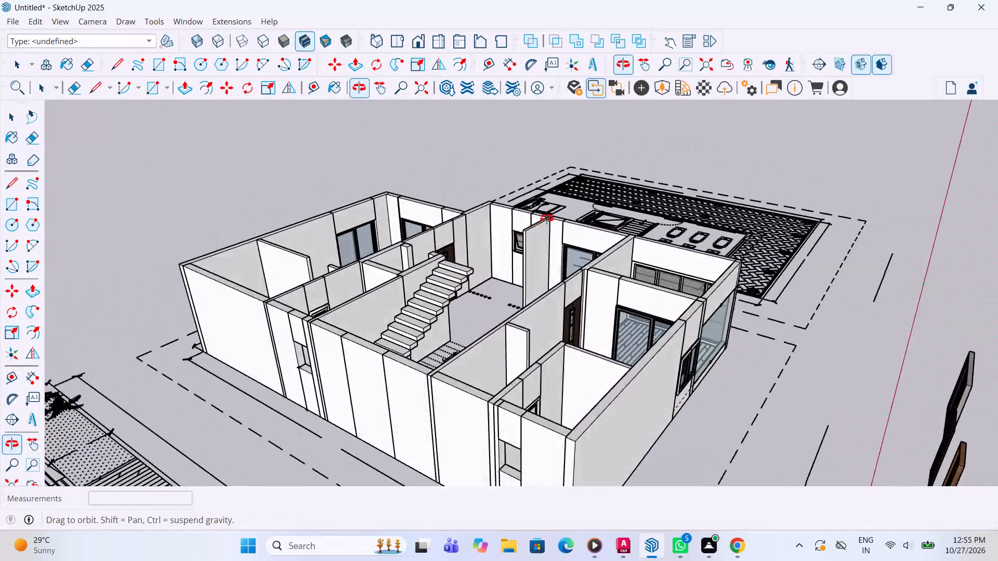
middle_drag(547, 218, 583, 202)
scroll(571, 277, down, 4)
scroll(587, 311, up, 4)
scroll(573, 325, down, 3)
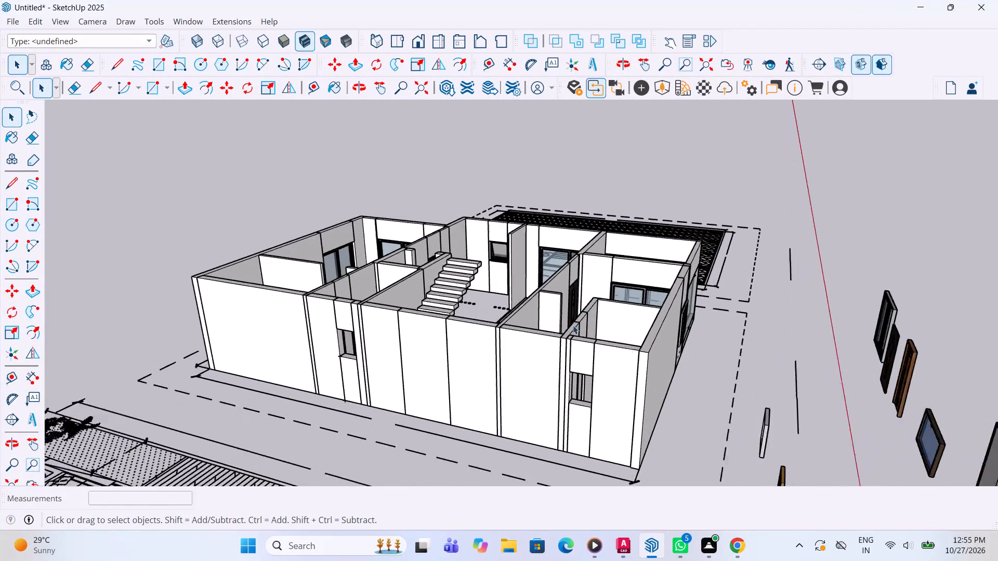
scroll(573, 325, down, 7)
scroll(645, 360, up, 4)
scroll(727, 373, up, 3)
middle_drag(723, 371, 682, 356)
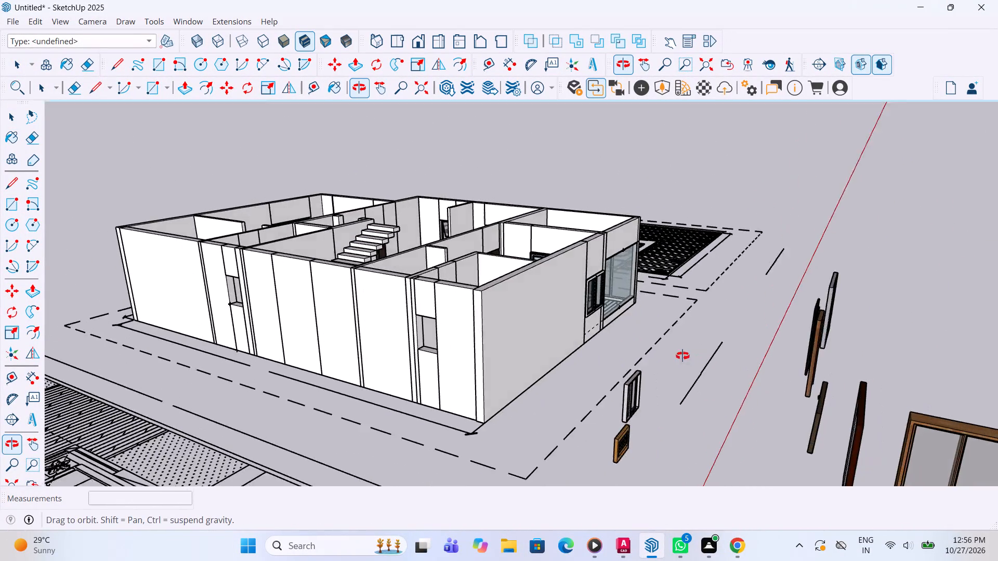
middle_drag(682, 356, 561, 348)
scroll(561, 348, down, 4)
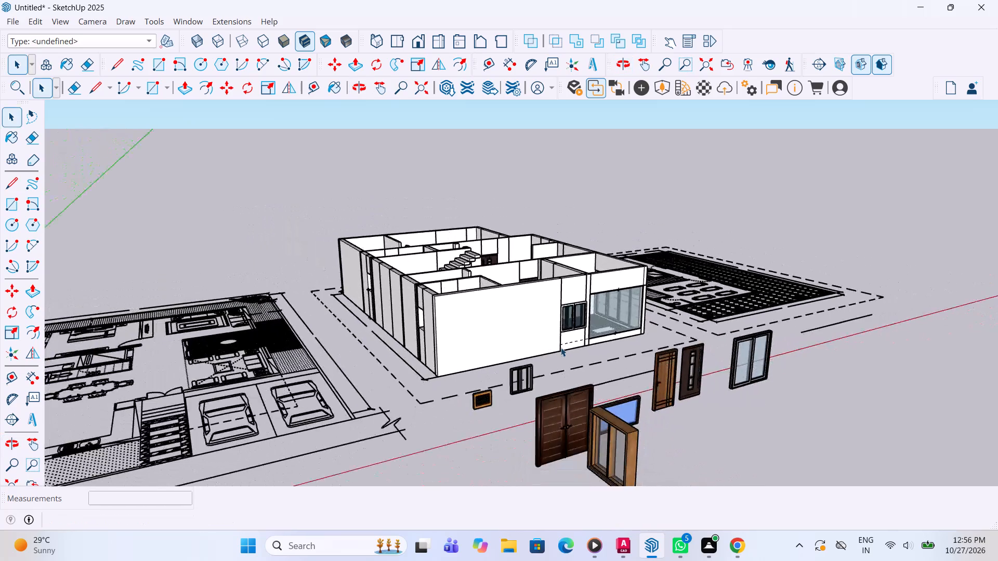
scroll(561, 348, down, 6)
scroll(483, 344, down, 1)
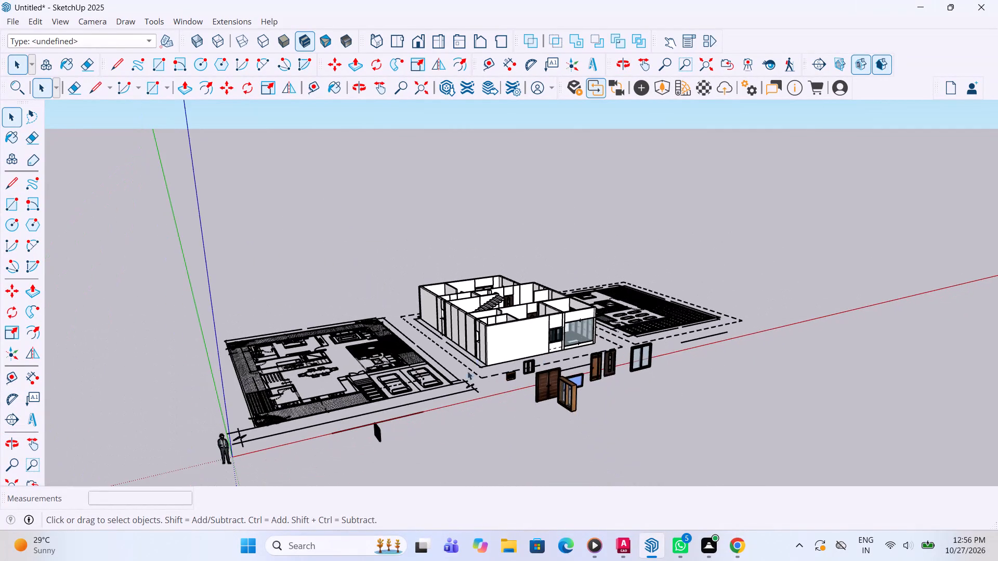
Copy the louvered ventilator lying near the origin about 35' 8" by its bottom corner to the bottom corner of the long blank wall's end opening.
scroll(432, 399, up, 3)
scroll(403, 431, up, 7)
middle_drag(340, 437, 514, 396)
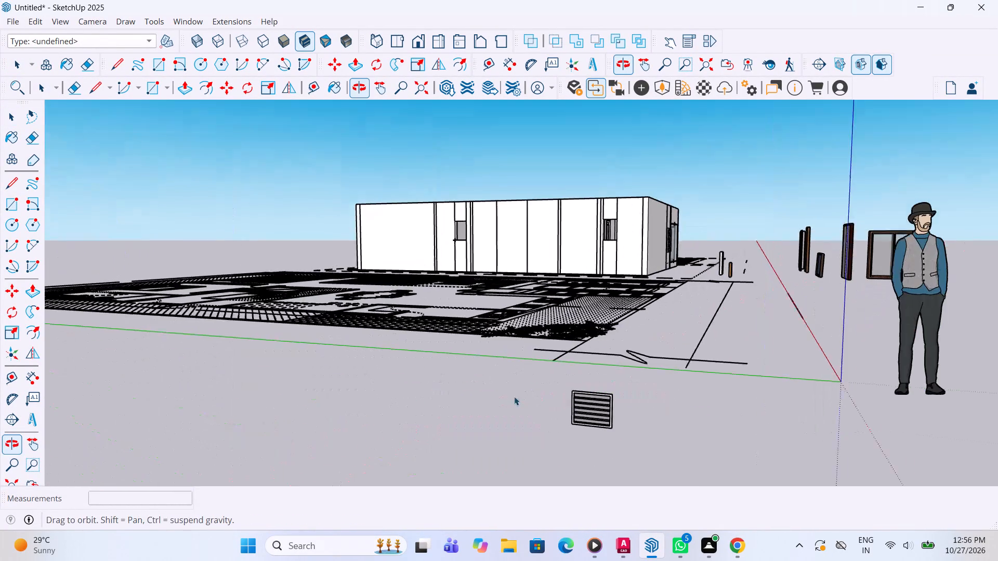
middle_drag(514, 396, 510, 395)
click(572, 407)
click(580, 415)
key(m)
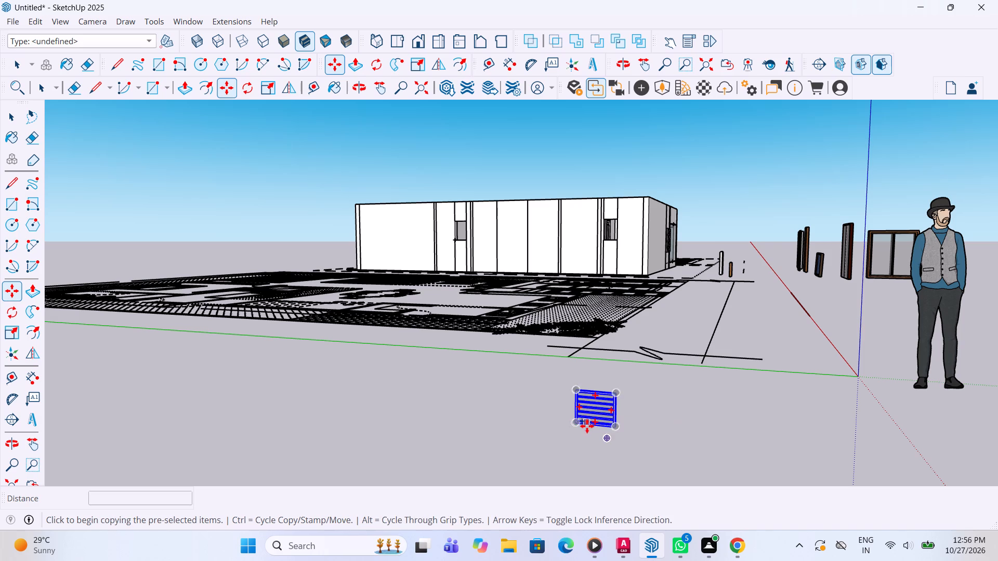
click(577, 426)
scroll(592, 271, up, 4)
scroll(610, 232, up, 5)
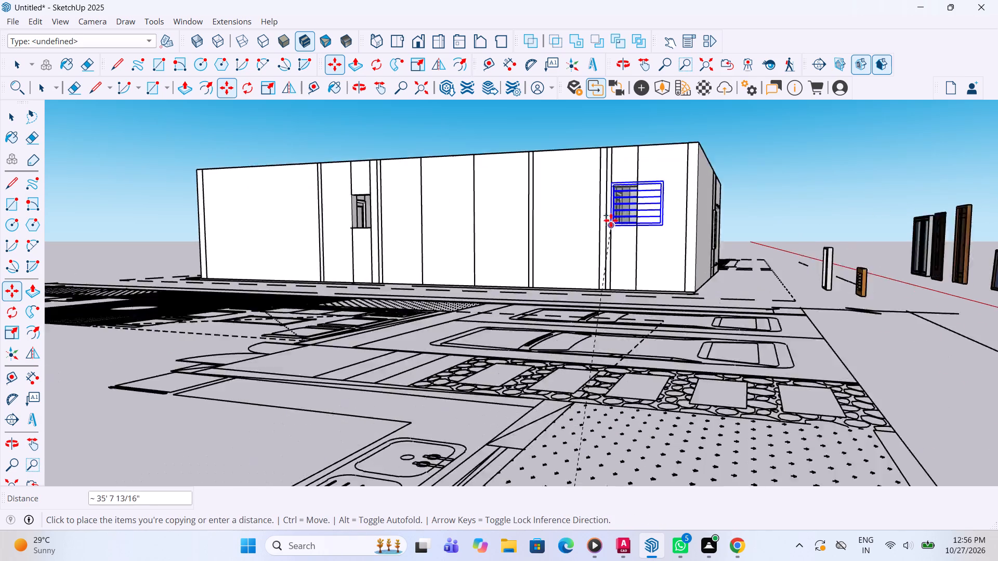
scroll(612, 198, up, 1)
middle_drag(610, 195, 623, 285)
scroll(620, 248, up, 1)
scroll(626, 292, up, 5)
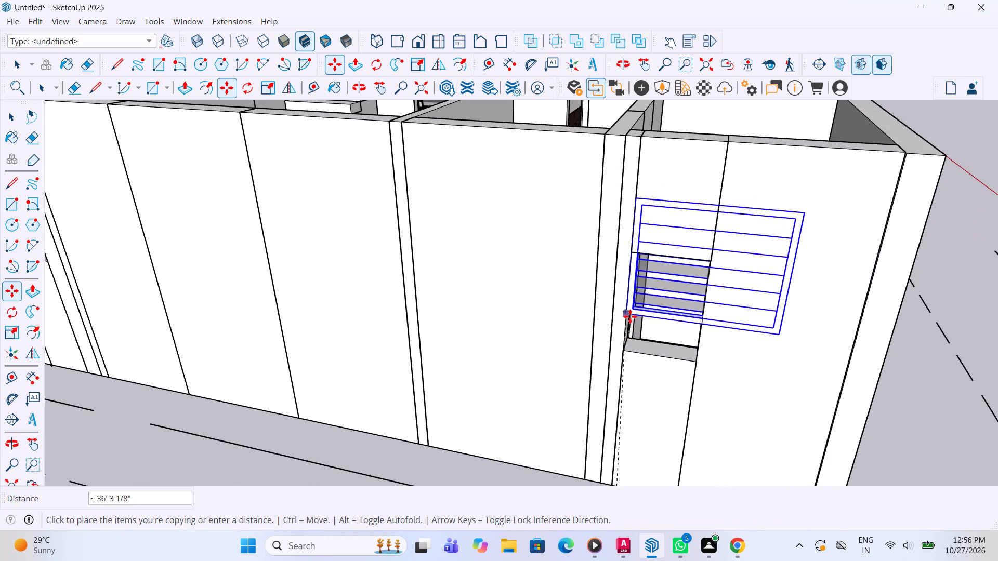
scroll(629, 318, up, 3)
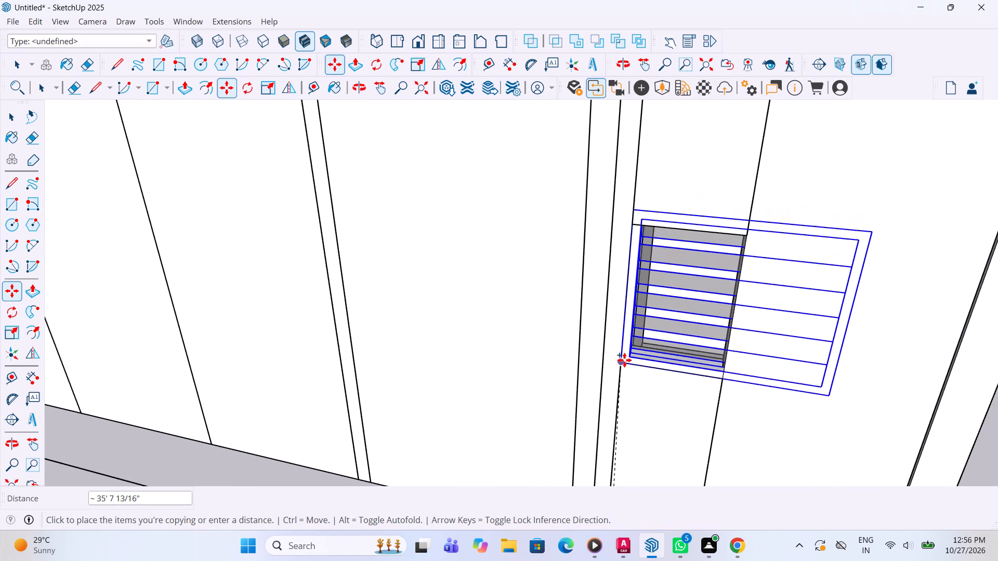
click(625, 360)
Scale the copied ventilator's width to about 0.51 and its height to 0.93 to fit the opening, and clear the selection.
key(s)
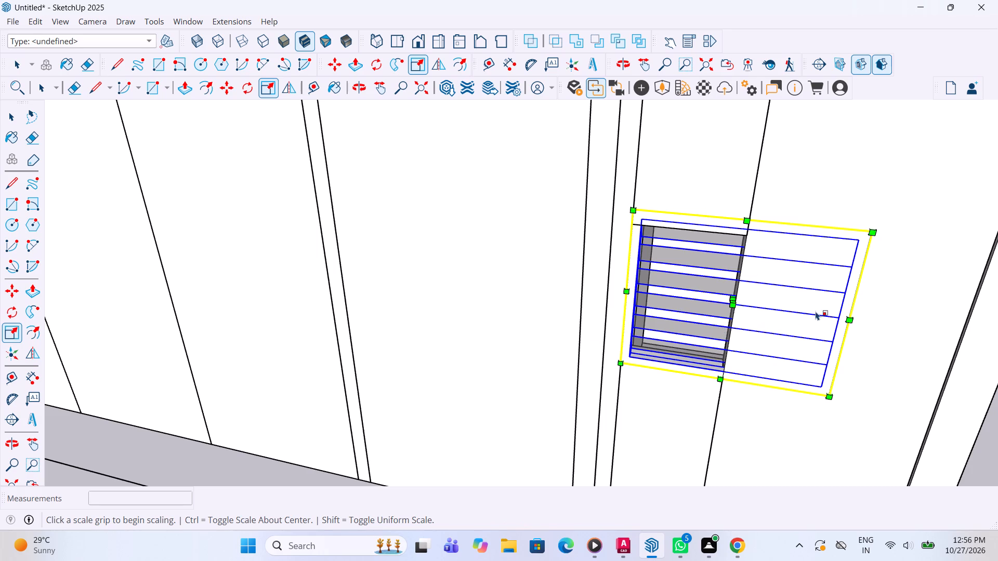
drag(846, 314, 831, 312)
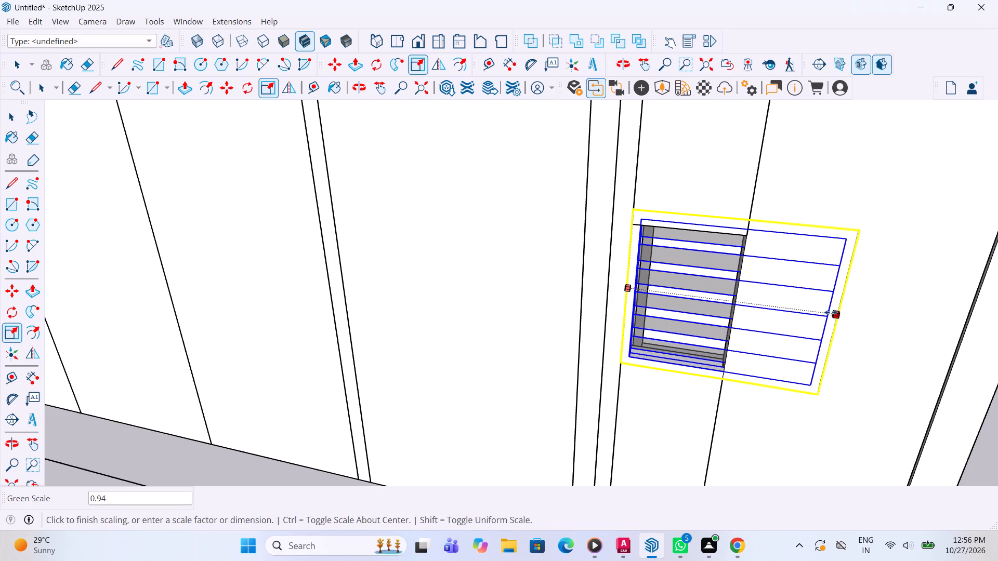
drag(831, 312, 739, 308)
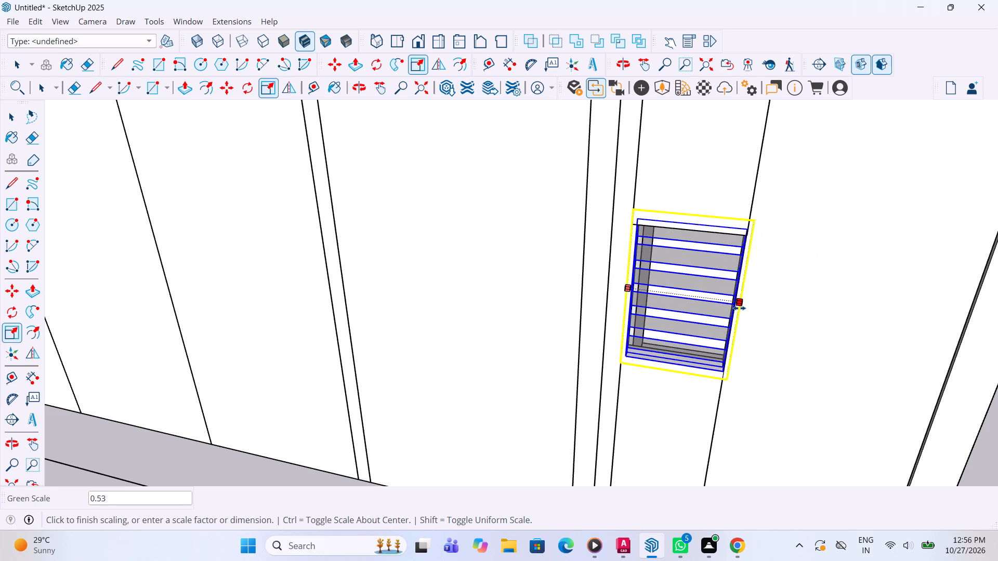
drag(739, 308, 737, 306)
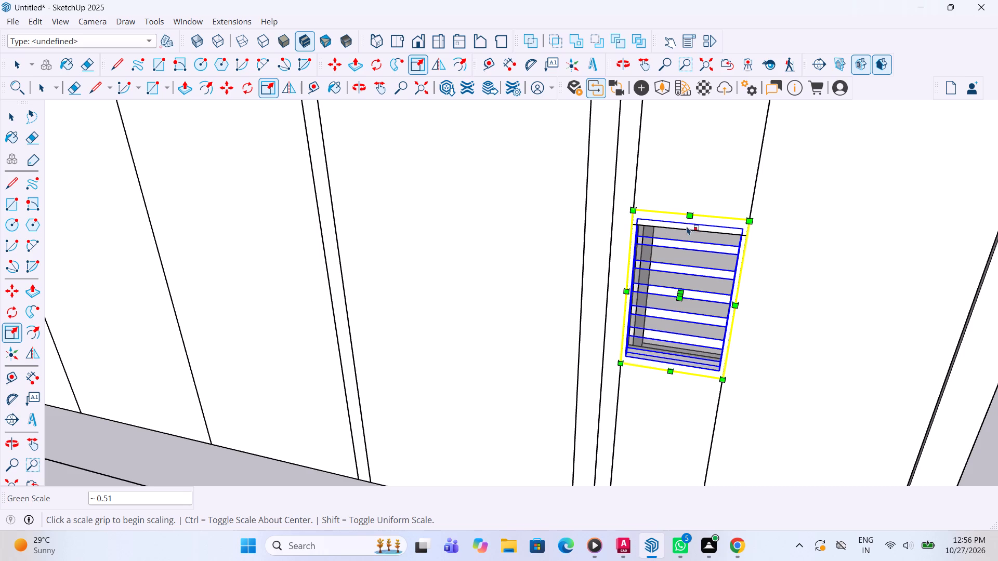
drag(689, 209, 689, 213)
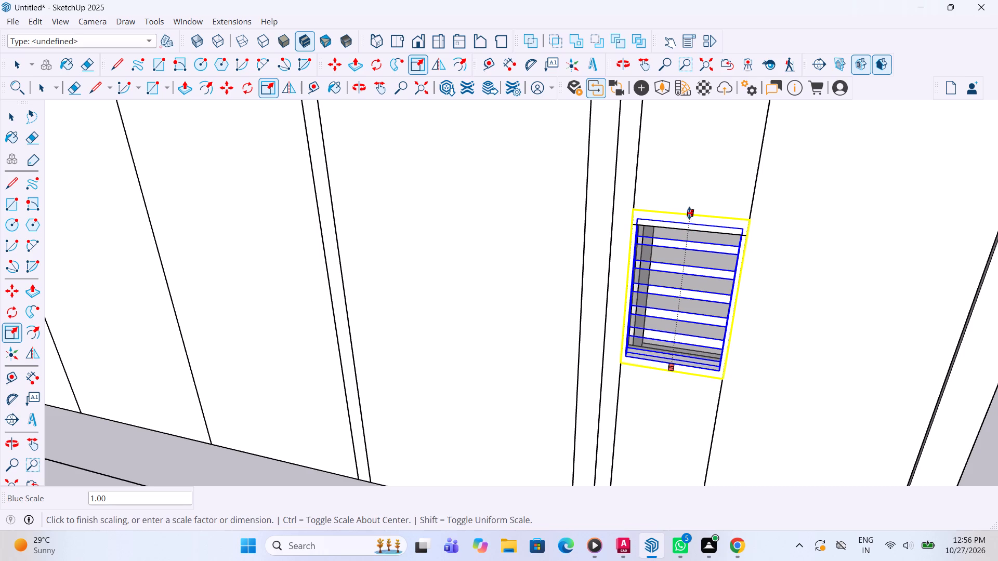
drag(689, 213, 690, 225)
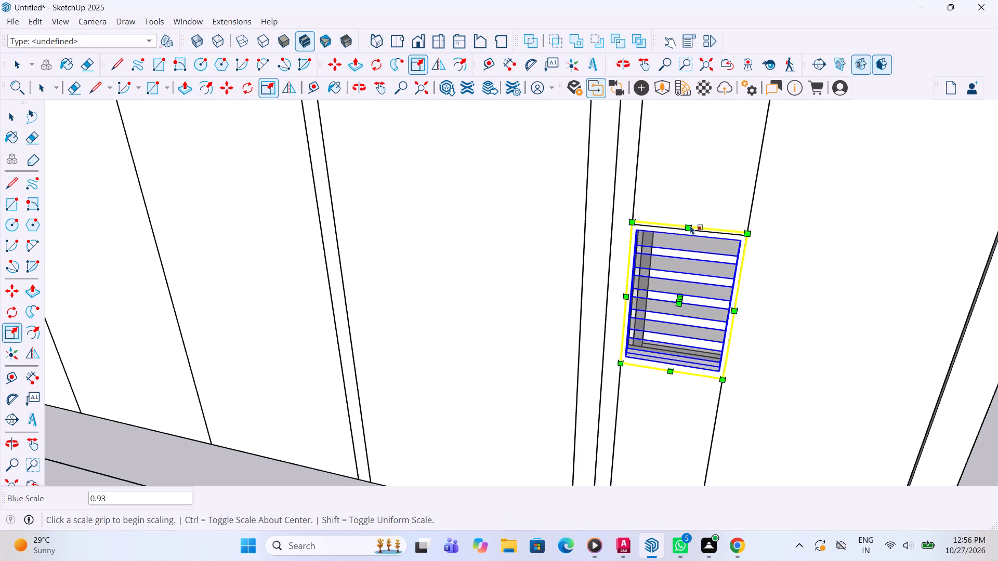
scroll(648, 268, down, 4)
key(space)
click(395, 420)
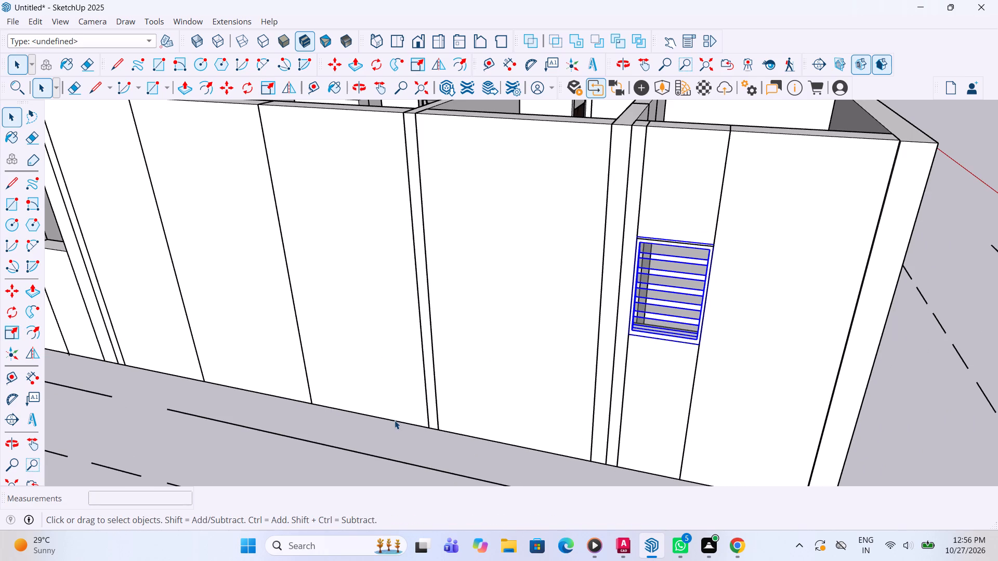
scroll(332, 407, down, 4)
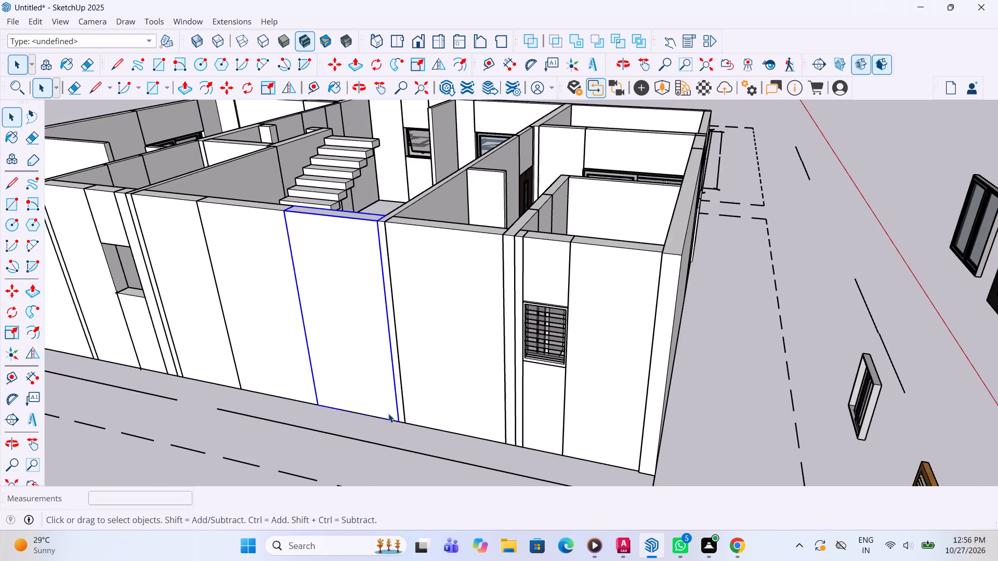
click(692, 351)
Flip the fitted louvered ventilator front to back through the wall's thickness, and clear the selection.
scroll(624, 369, down, 2)
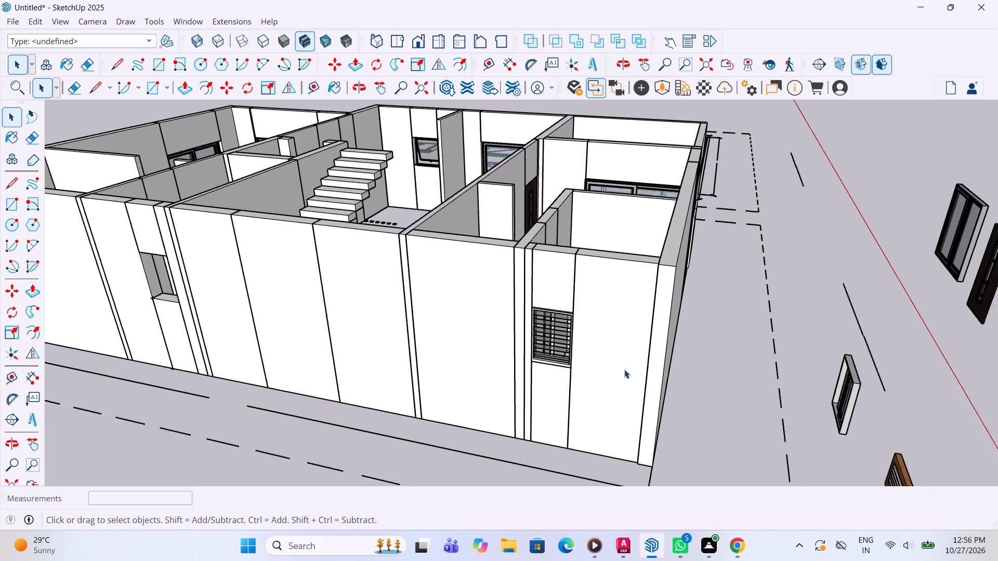
scroll(624, 369, down, 1)
scroll(587, 351, up, 7)
scroll(531, 351, up, 1)
middle_drag(531, 351, 570, 350)
scroll(570, 350, up, 3)
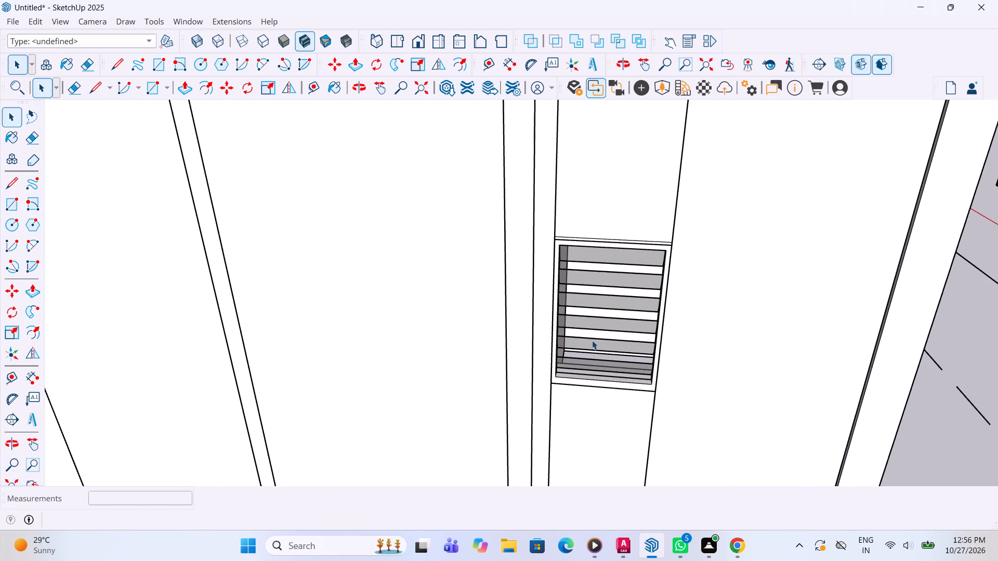
click(602, 327)
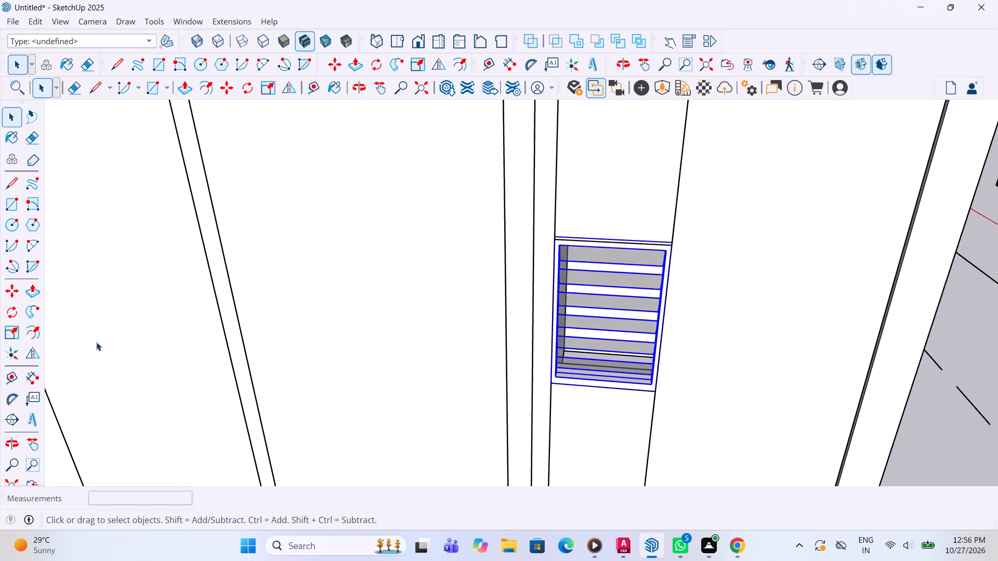
click(38, 351)
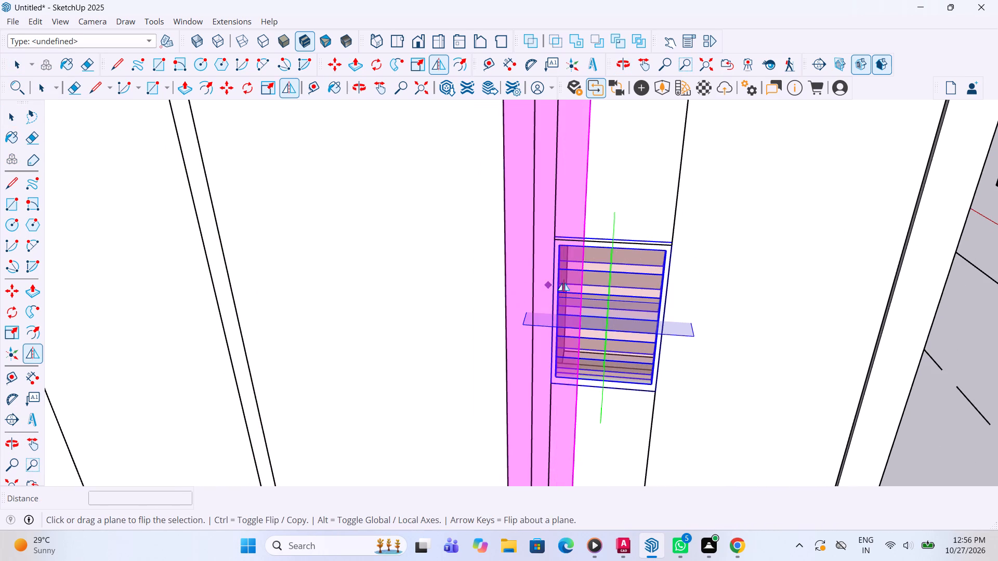
click(576, 281)
scroll(553, 303, down, 5)
key(space)
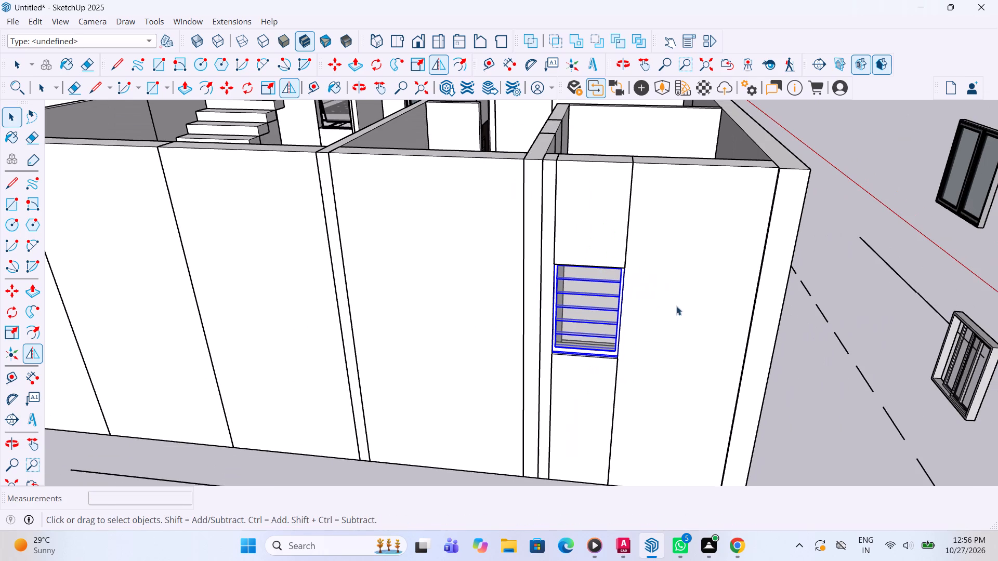
click(806, 314)
Copy the fitted louvered ventilator about 23' 10" along the long wall to the outer bottom corner of its other small opening, and clear the selection.
scroll(632, 323, up, 5)
scroll(577, 335, up, 2)
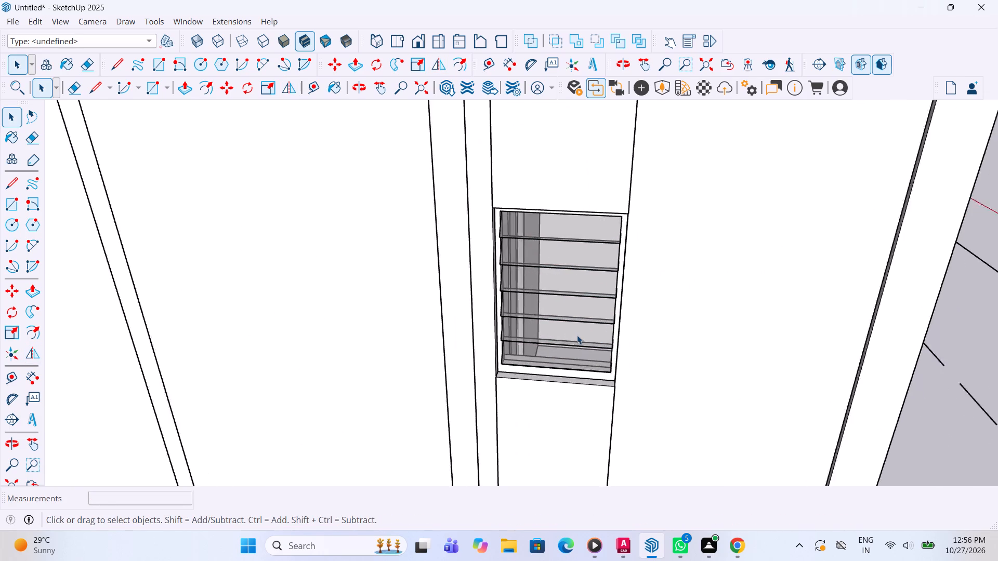
scroll(577, 335, up, 2)
scroll(579, 336, down, 6)
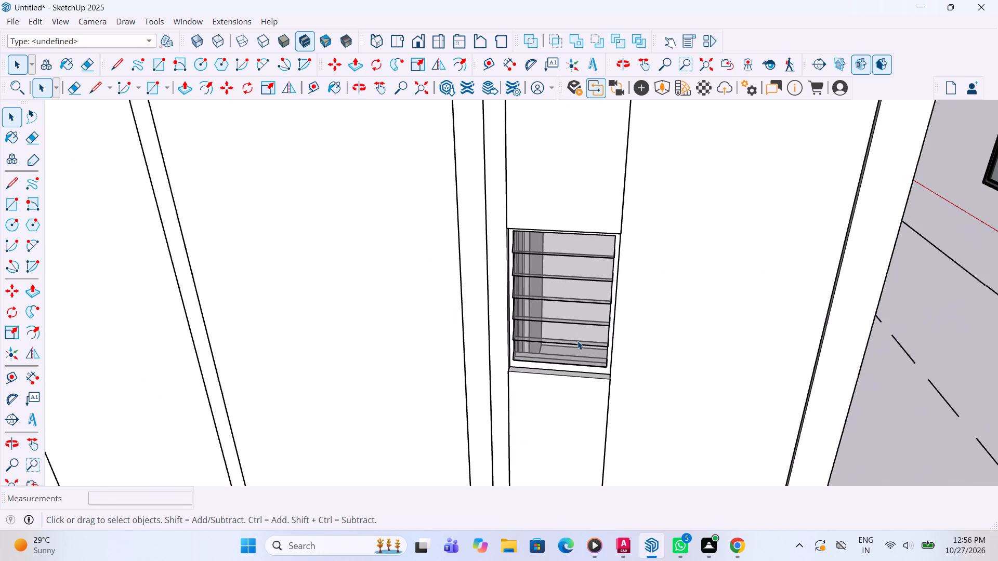
scroll(579, 339, down, 9)
middle_drag(548, 345, 556, 349)
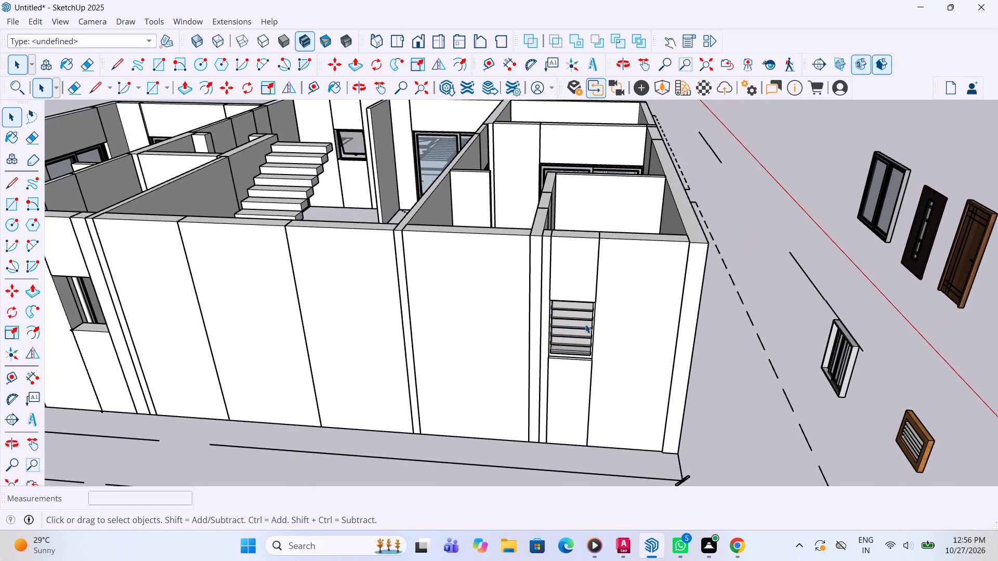
click(585, 324)
key(m)
scroll(557, 354, up, 3)
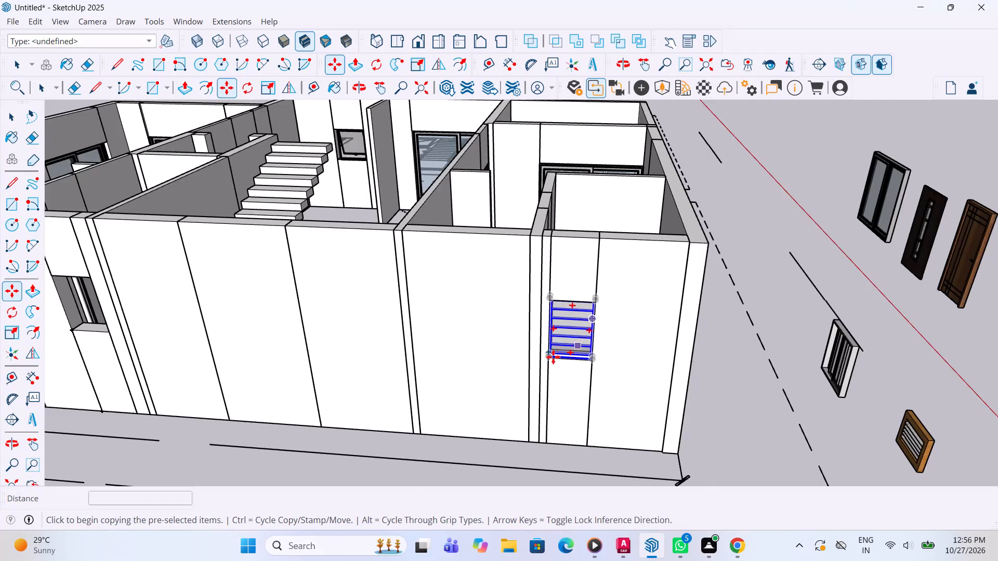
scroll(553, 357, up, 16)
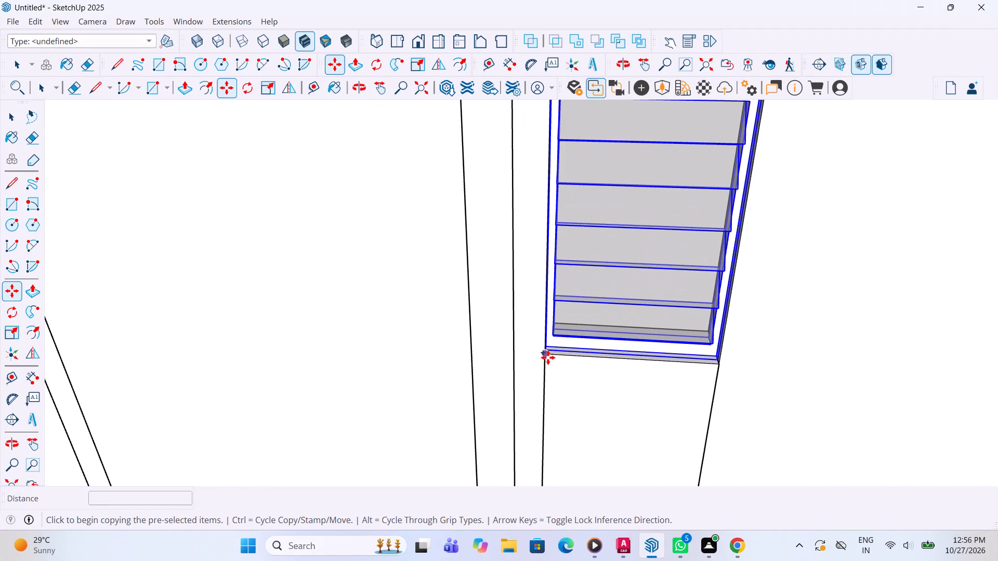
click(548, 357)
scroll(661, 356, down, 6)
scroll(744, 332, down, 13)
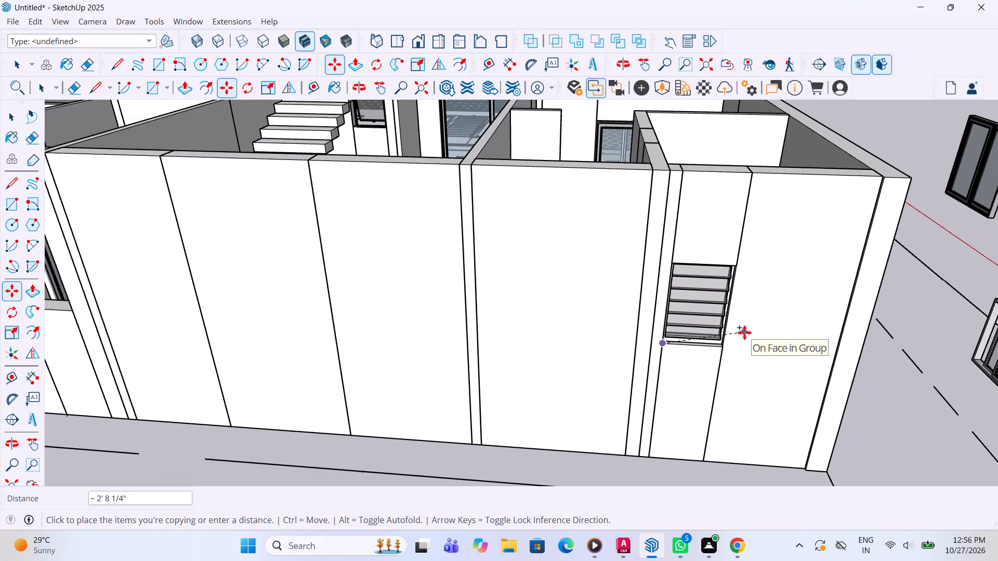
scroll(744, 332, down, 4)
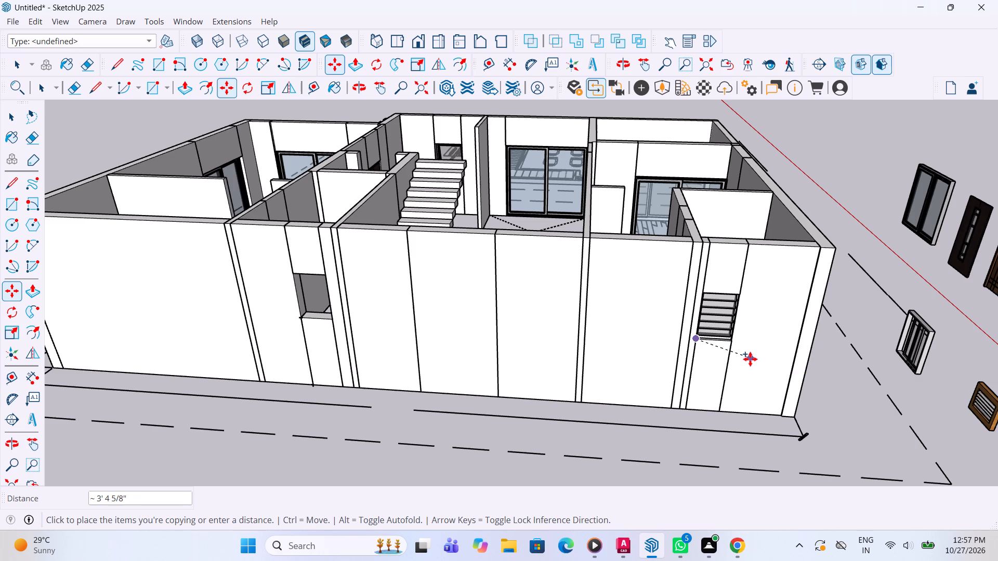
scroll(750, 359, down, 4)
scroll(547, 319, up, 2)
scroll(398, 314, up, 2)
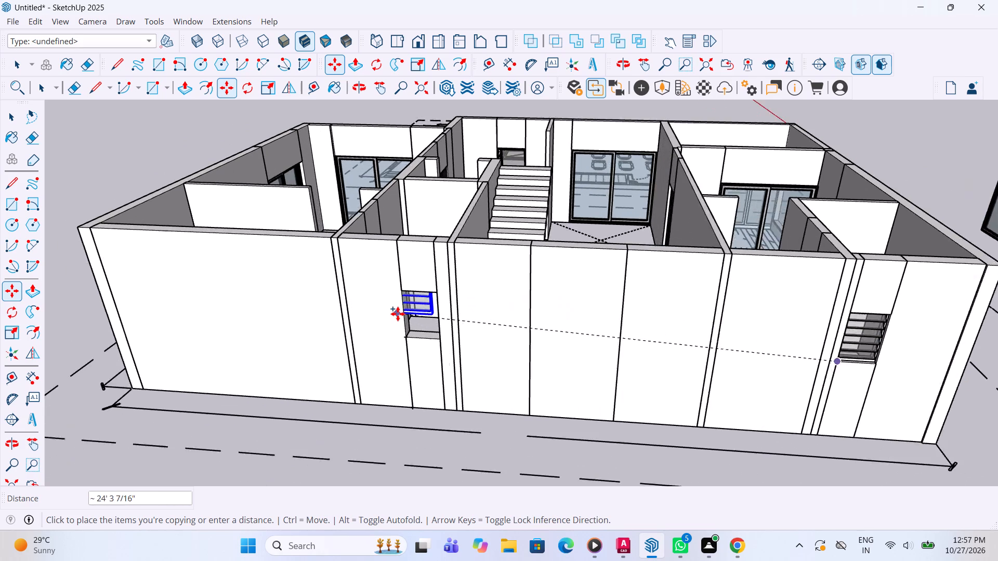
scroll(398, 314, up, 10)
scroll(418, 359, up, 4)
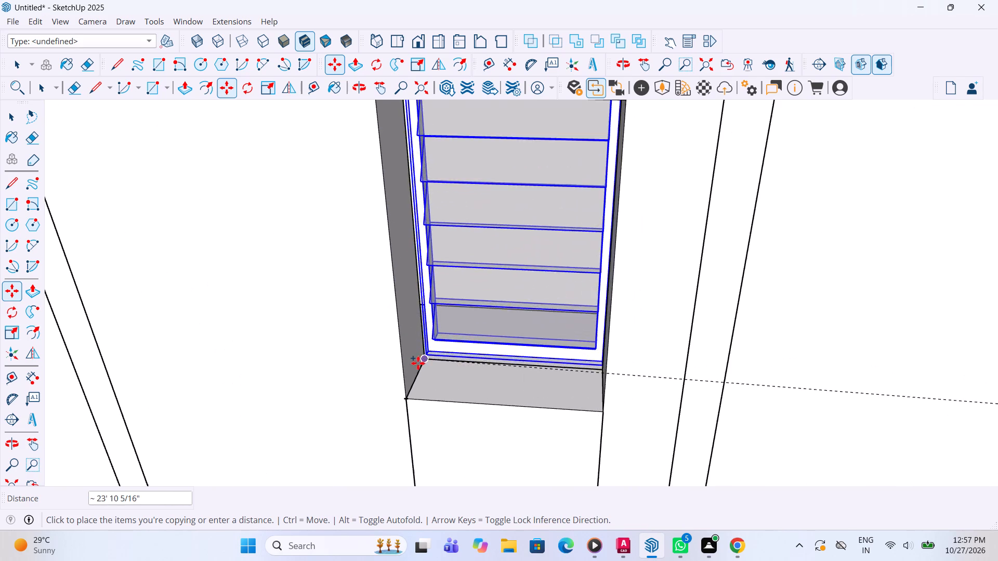
click(405, 397)
scroll(378, 374, down, 7)
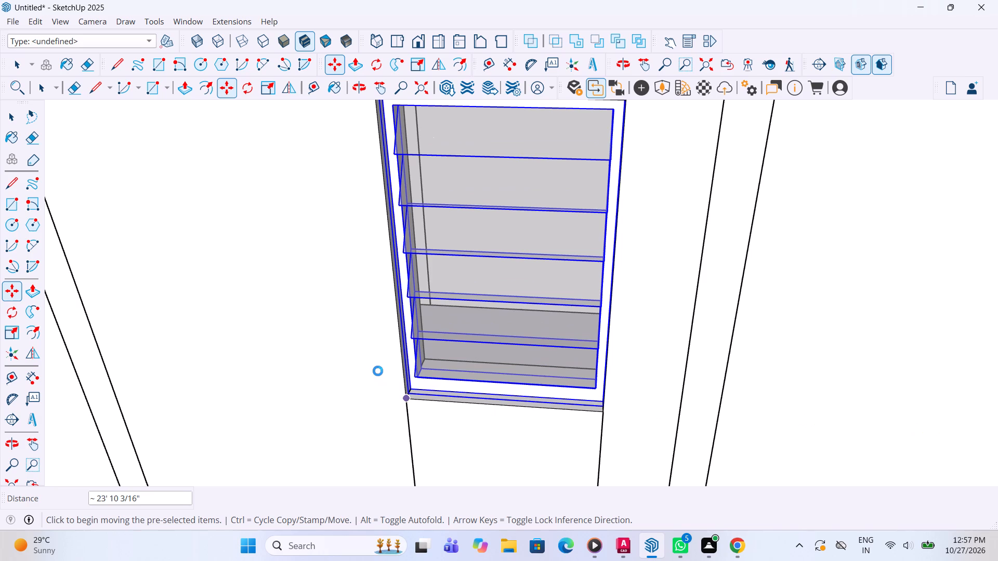
scroll(378, 371, down, 16)
scroll(385, 376, down, 12)
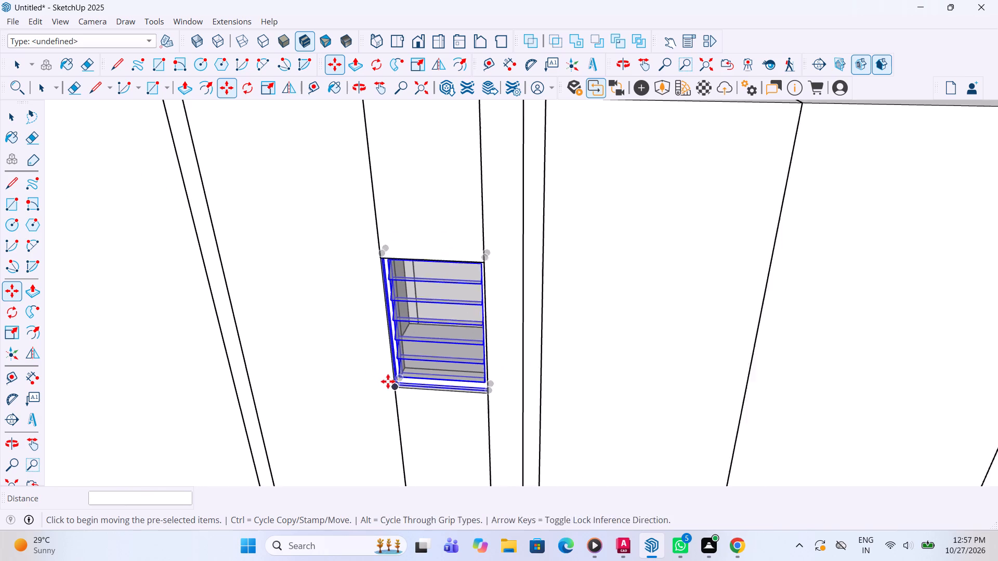
scroll(413, 339, down, 12)
key(space)
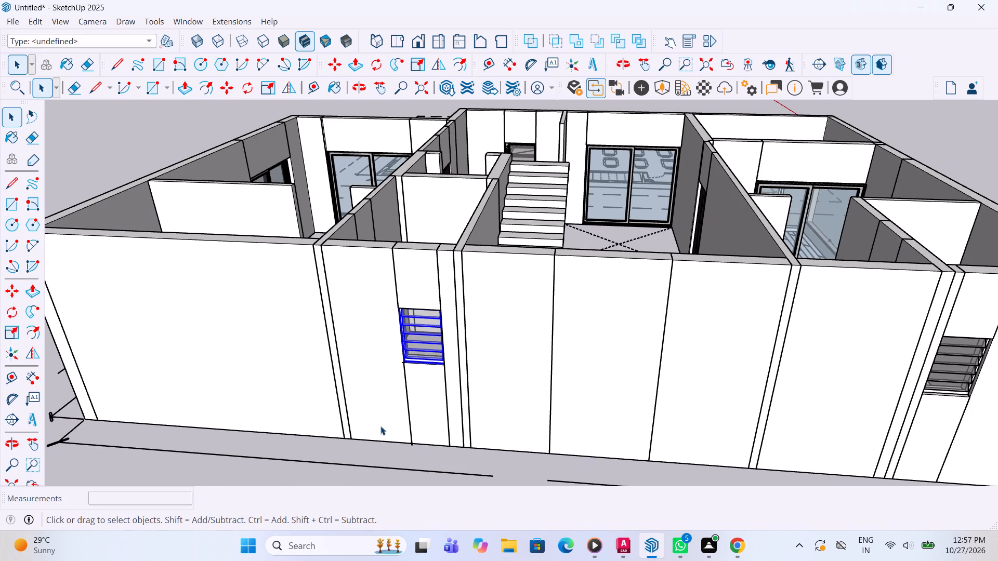
click(367, 444)
Go around the whole house and look into the rooms from above to check the fitted openings and the staircase area.
scroll(505, 379, down, 10)
middle_drag(401, 369, 406, 369)
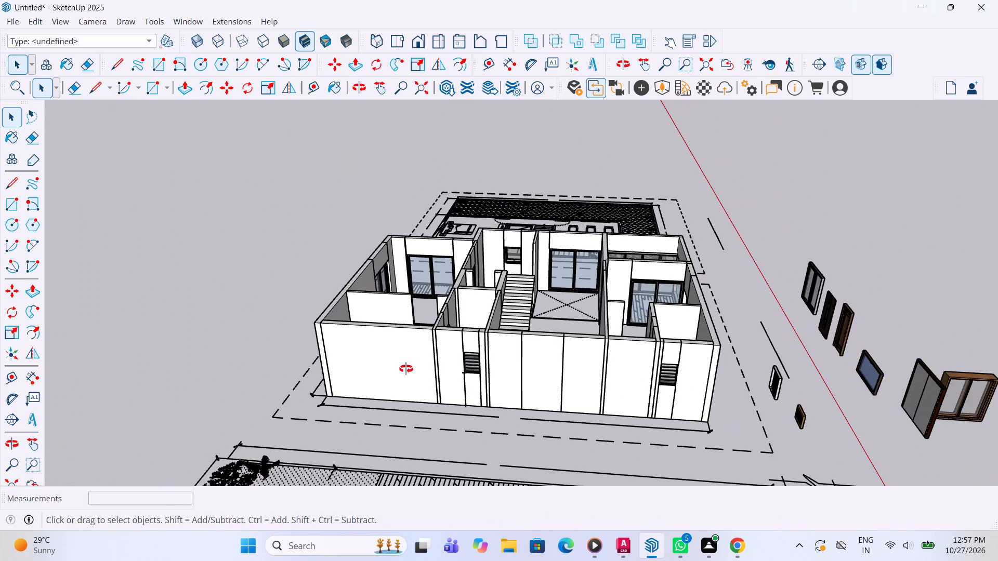
middle_drag(406, 369, 771, 323)
middle_drag(426, 337, 693, 339)
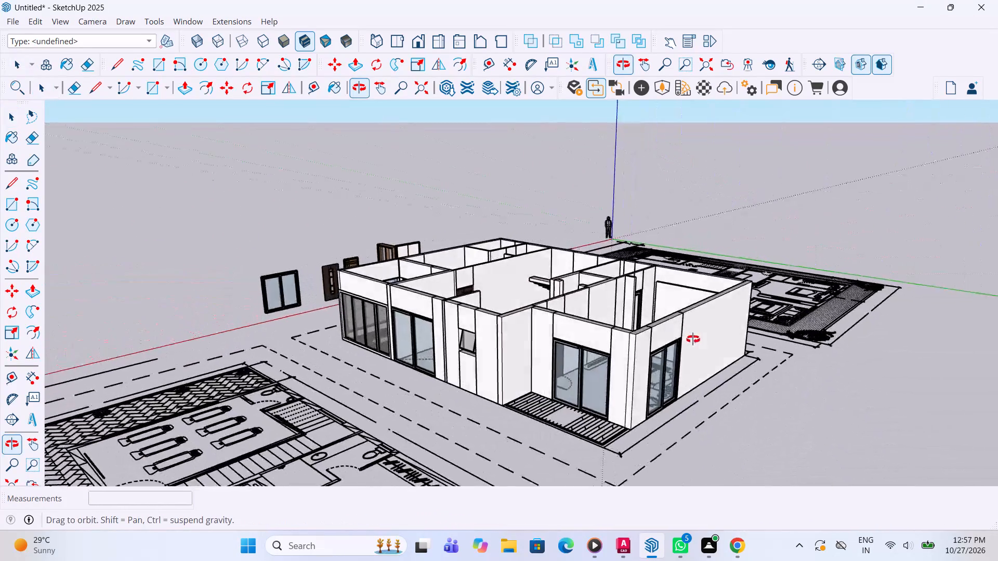
middle_drag(693, 339, 783, 329)
scroll(634, 328, up, 2)
middle_drag(384, 328, 635, 333)
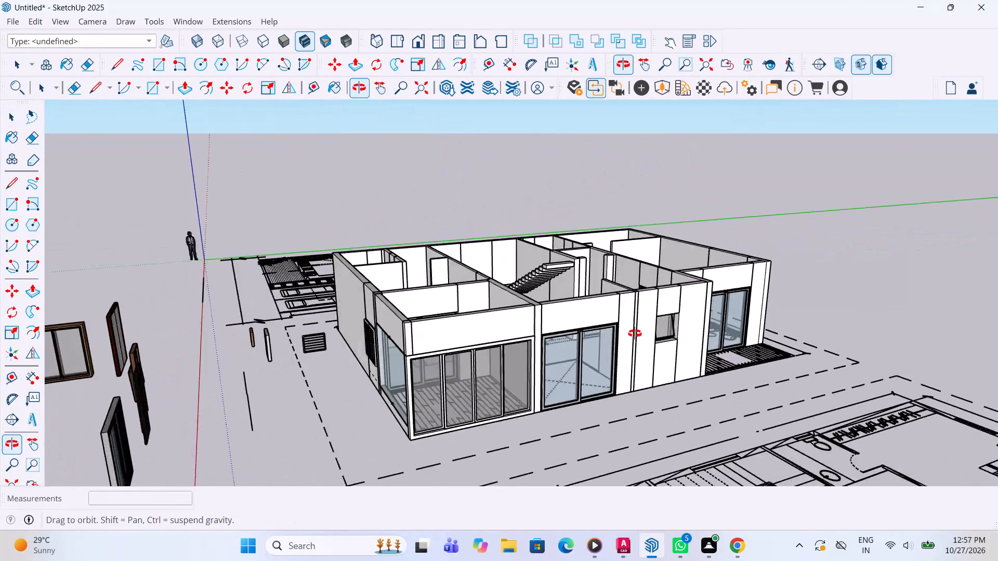
middle_drag(635, 333, 661, 439)
middle_drag(645, 332, 548, 355)
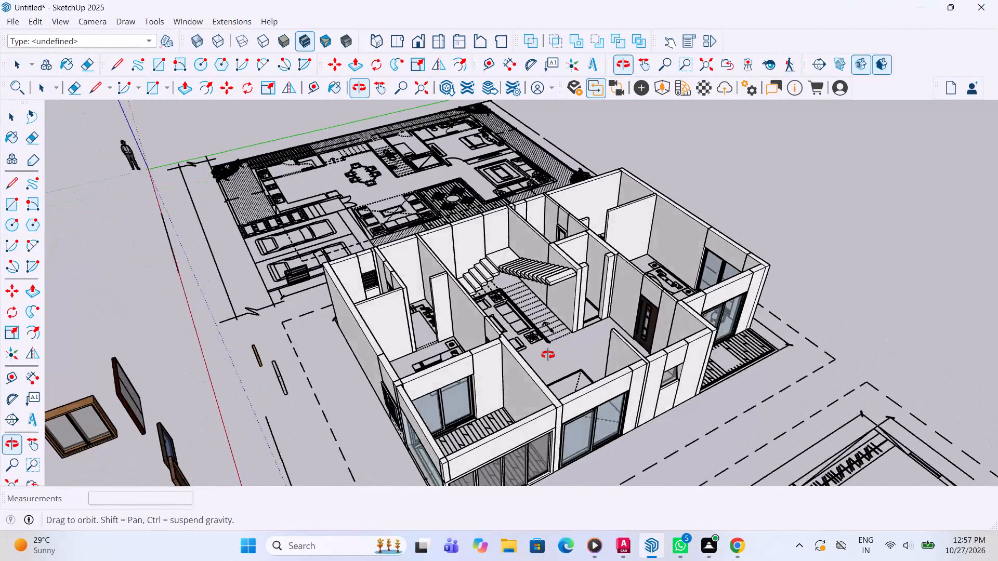
middle_drag(548, 355, 458, 354)
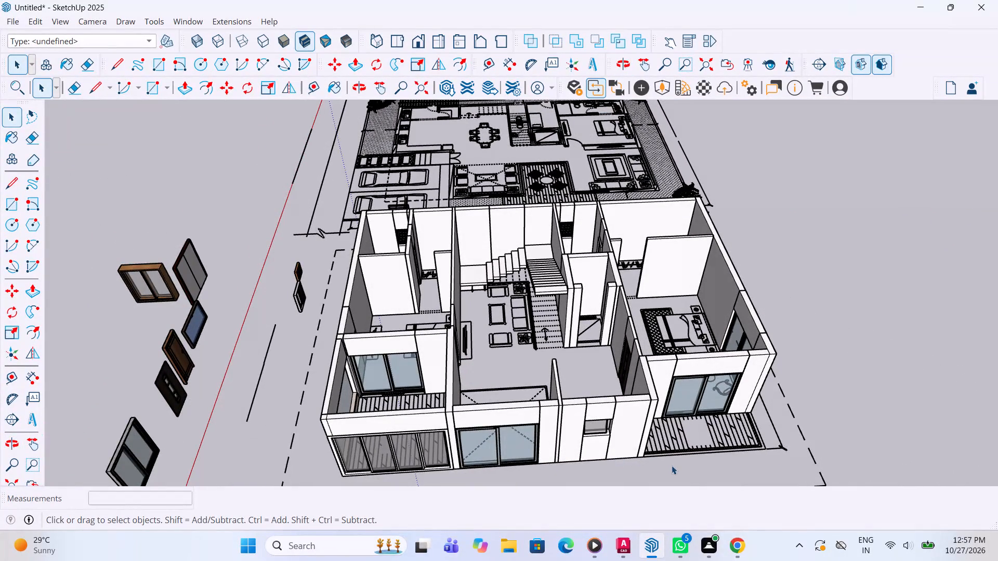
Switch to 3D Warehouse in the browser and search the models for "lift".
click(735, 541)
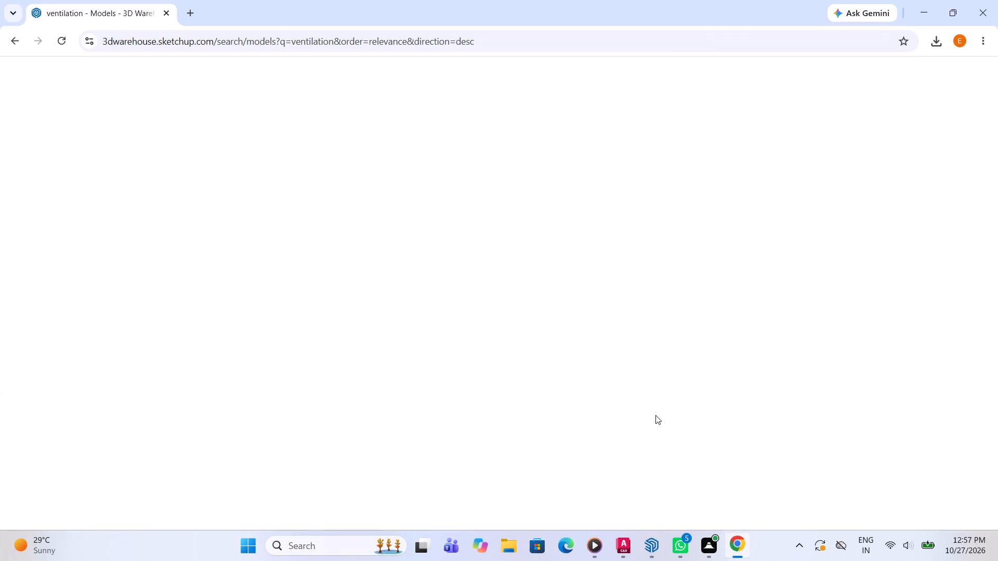
click(637, 81)
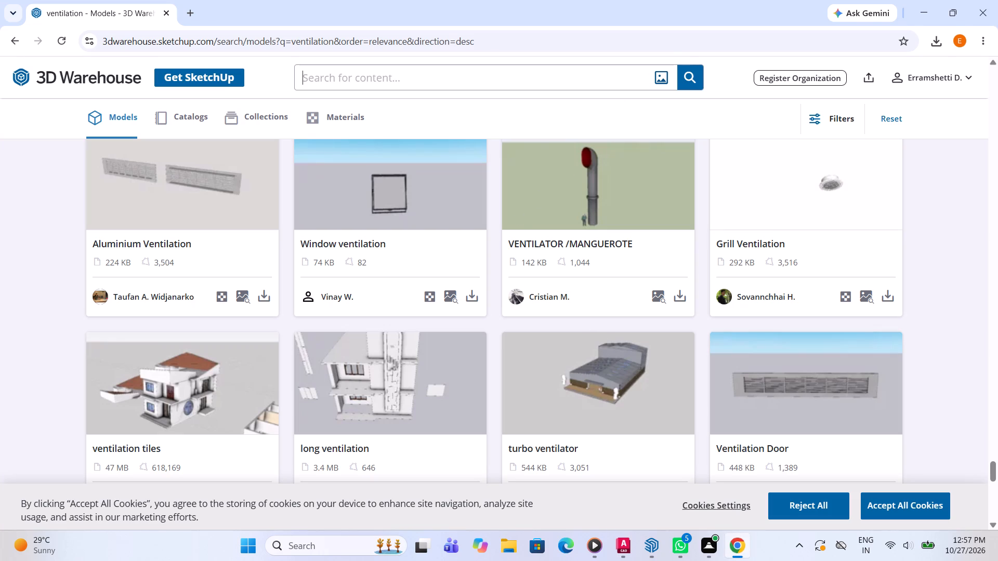
text(lift)
key(Return)
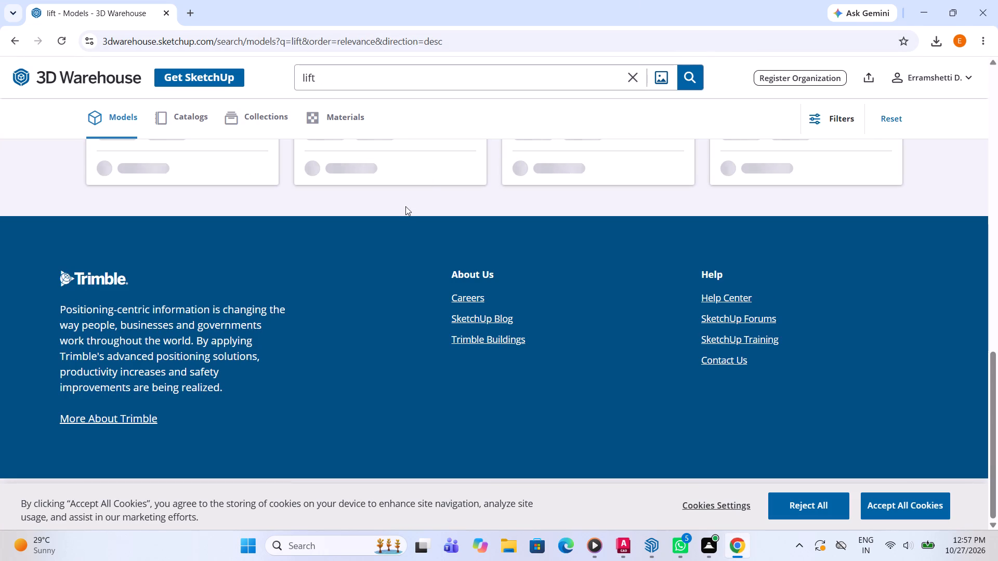
Look through the lift models in the search results for one that suits the house.
scroll(365, 279, up, 4)
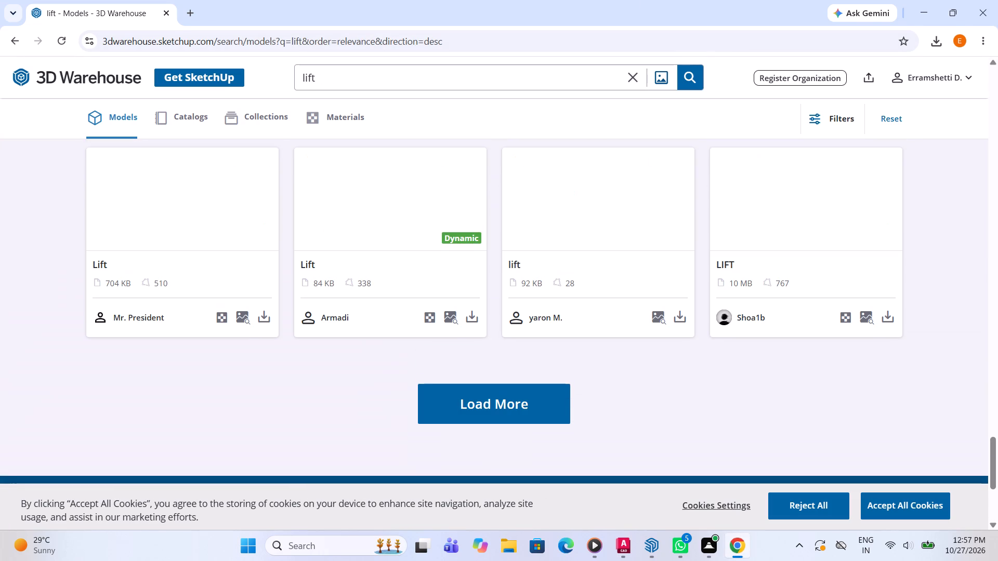
scroll(490, 289, up, 4)
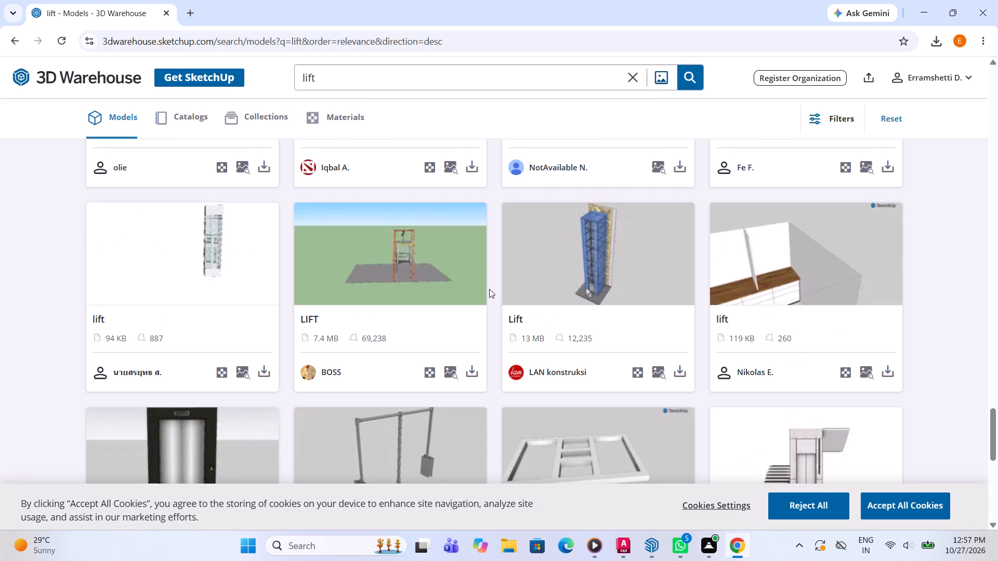
scroll(489, 289, up, 6)
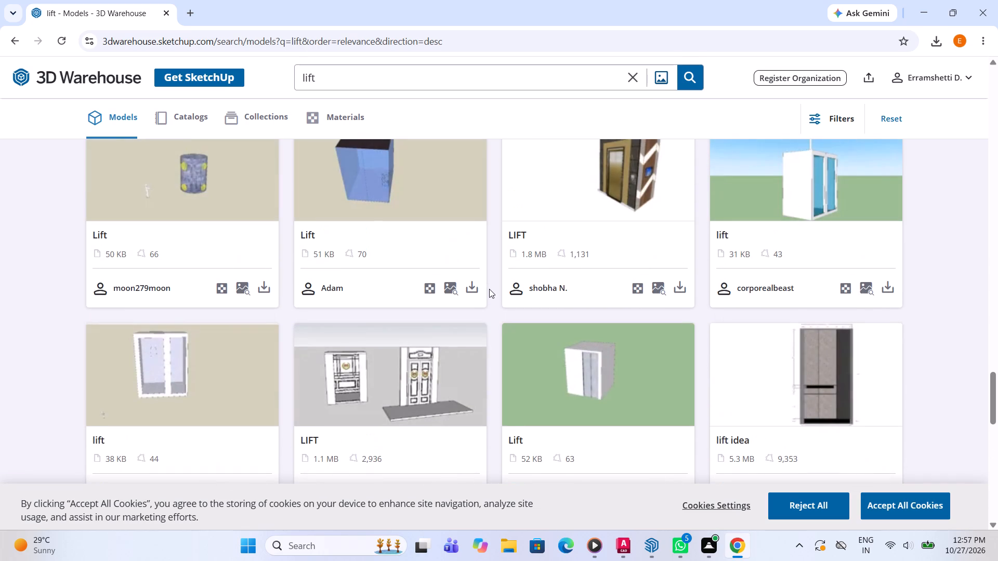
scroll(489, 289, up, 6)
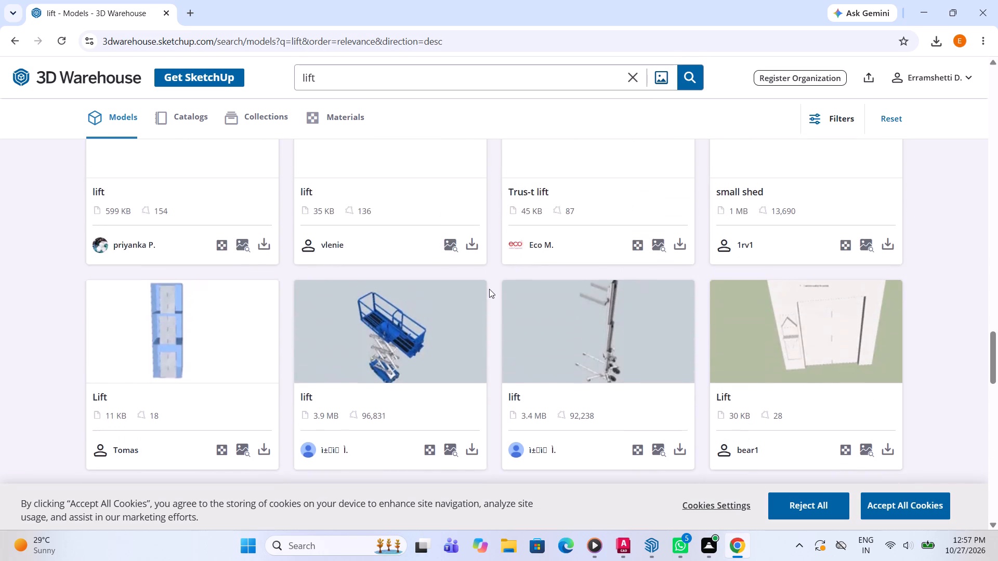
scroll(489, 289, up, 5)
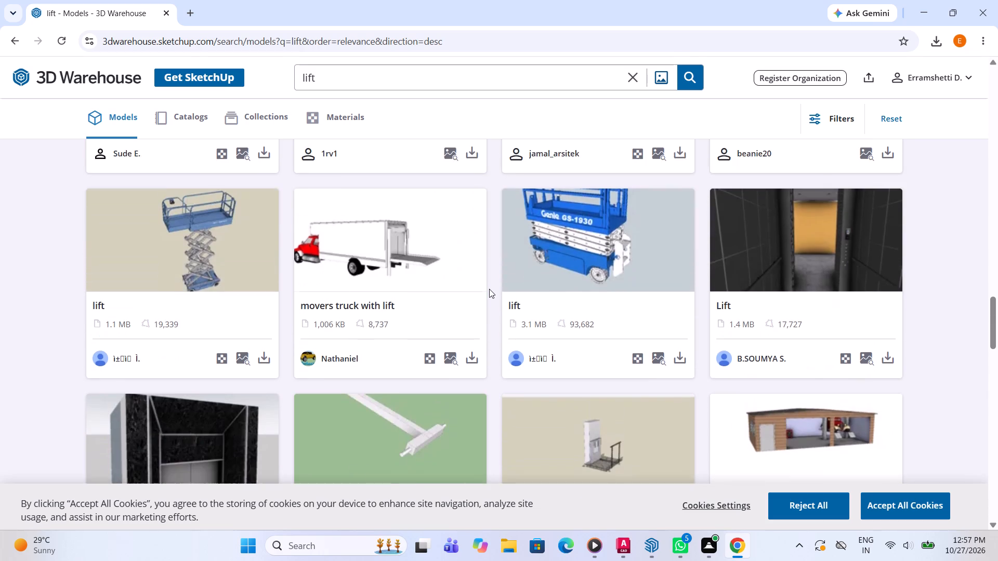
scroll(489, 289, up, 8)
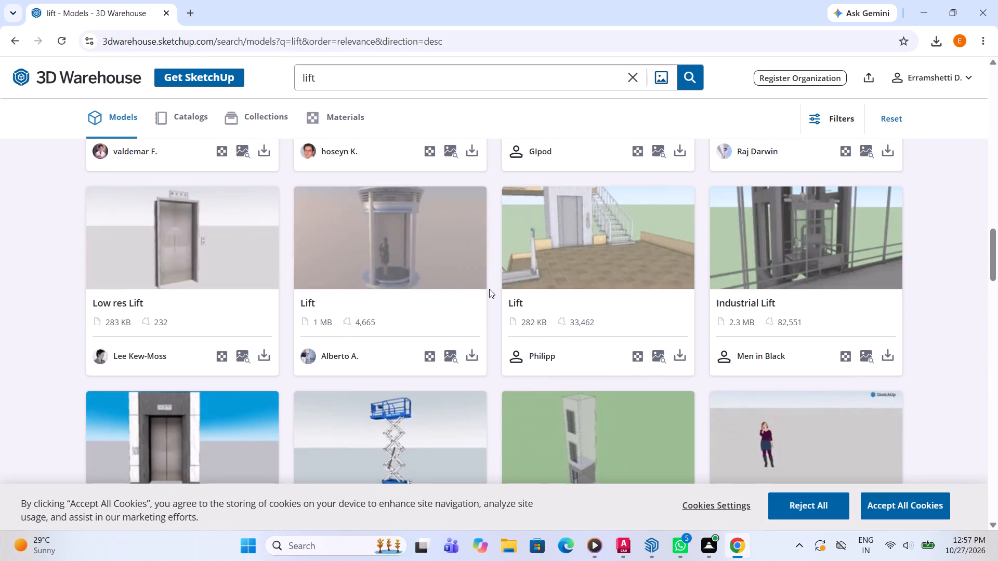
scroll(489, 289, up, 4)
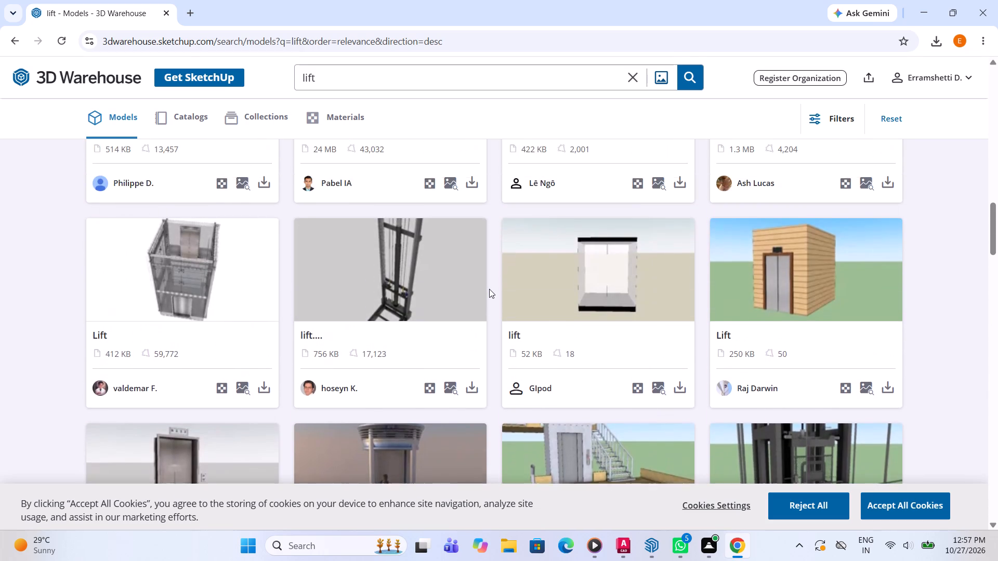
scroll(489, 289, down, 3)
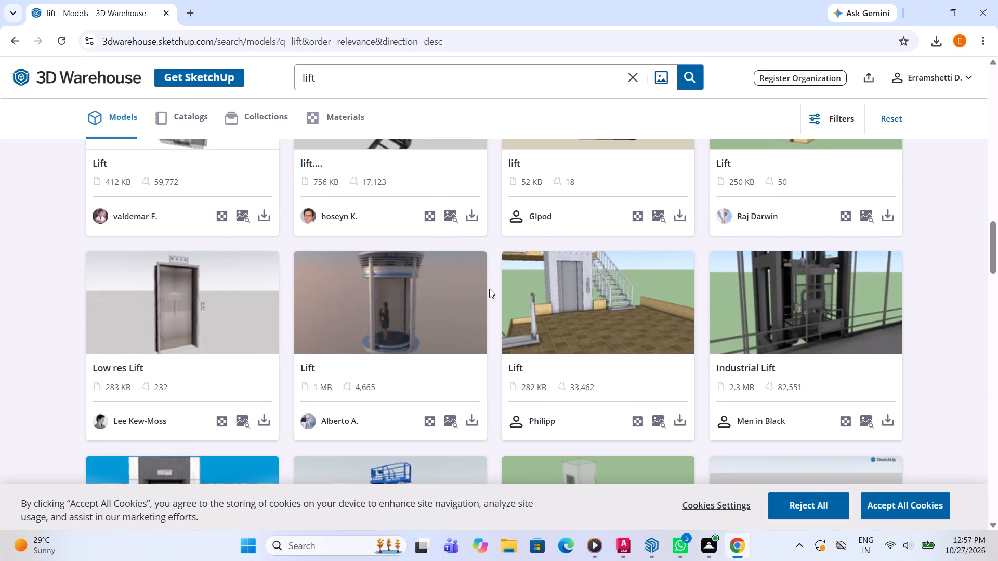
scroll(489, 289, up, 5)
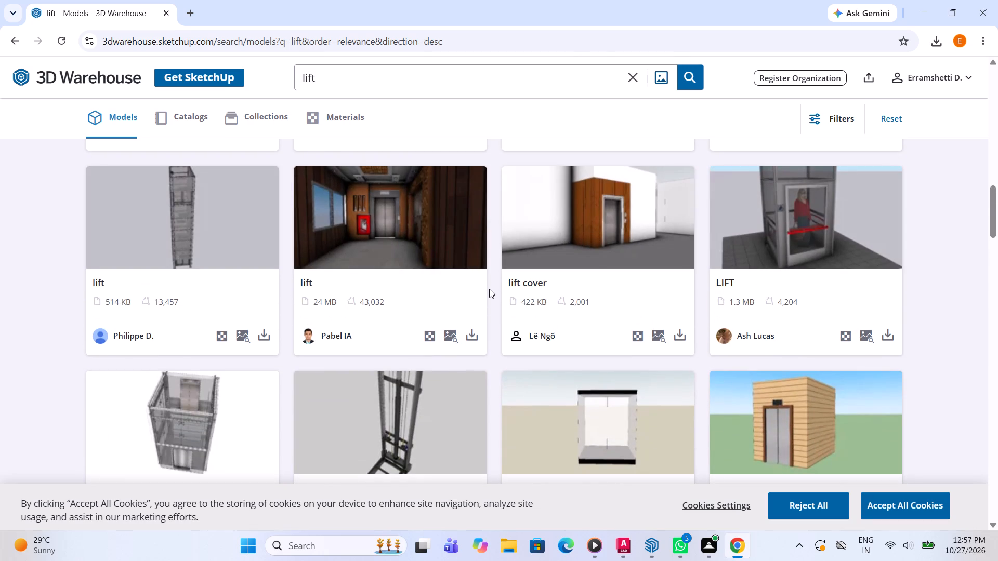
scroll(489, 289, up, 3)
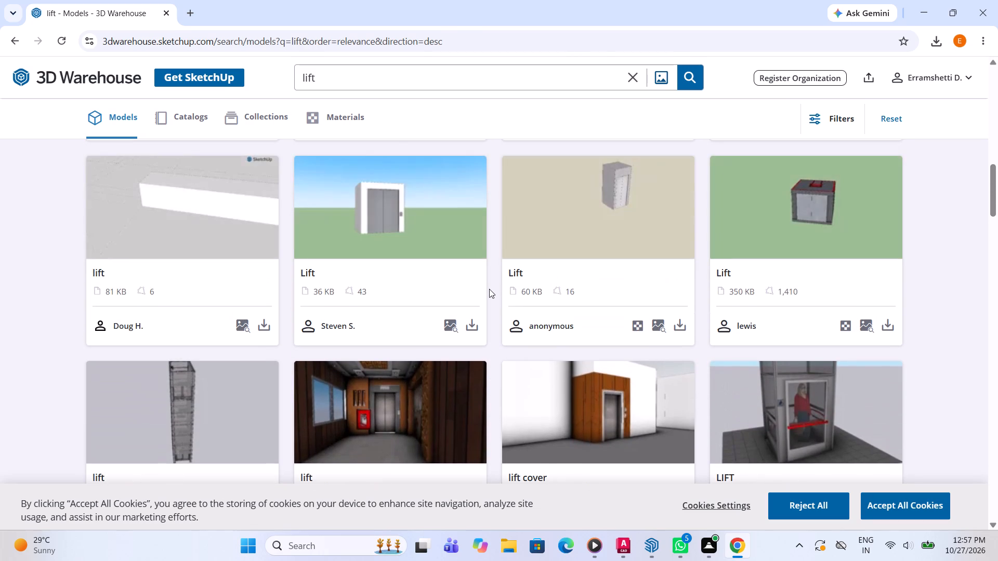
scroll(489, 289, up, 5)
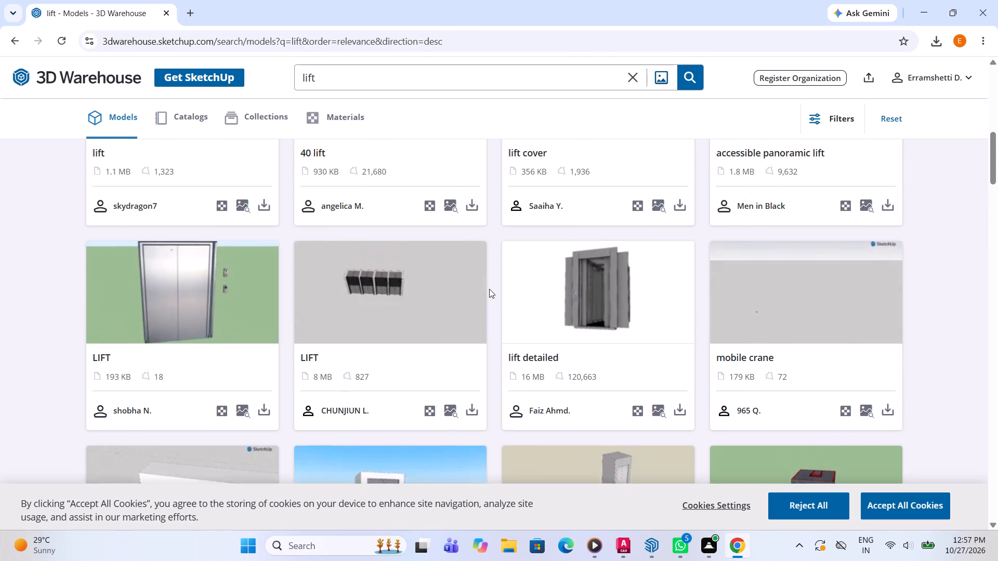
scroll(489, 289, up, 2)
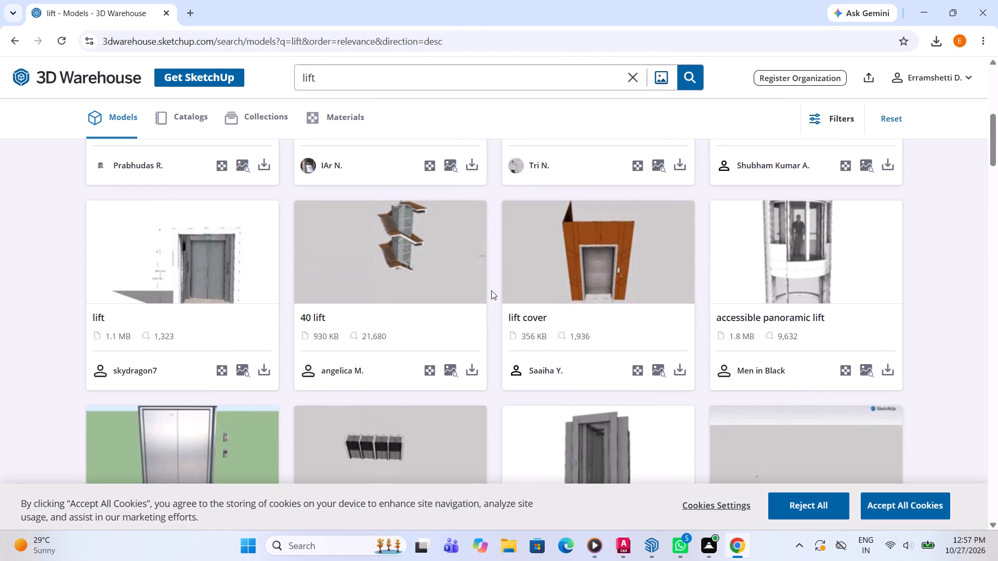
scroll(490, 289, up, 7)
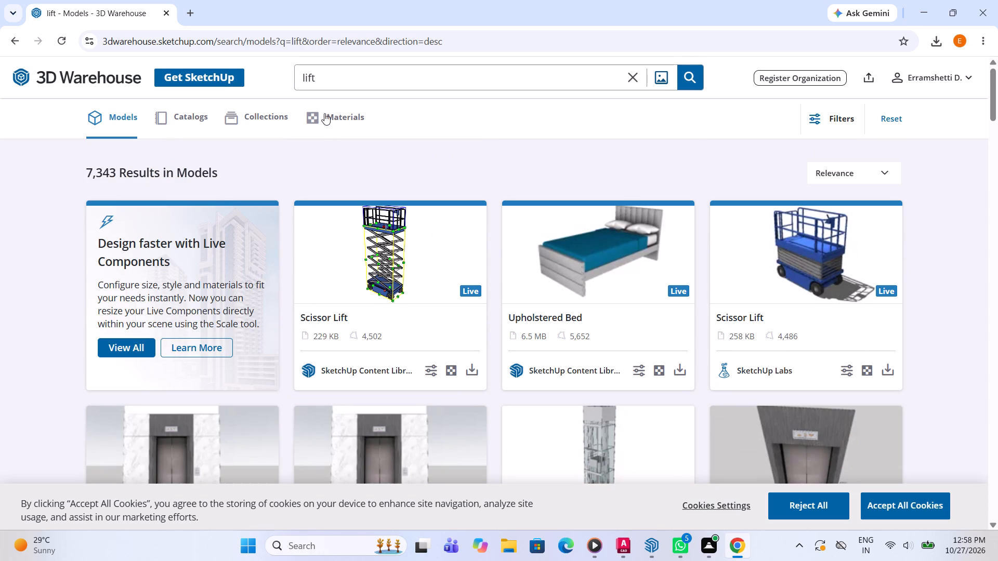
Search the 3D Warehouse models for "glass lift".
click(299, 78)
text(glass)
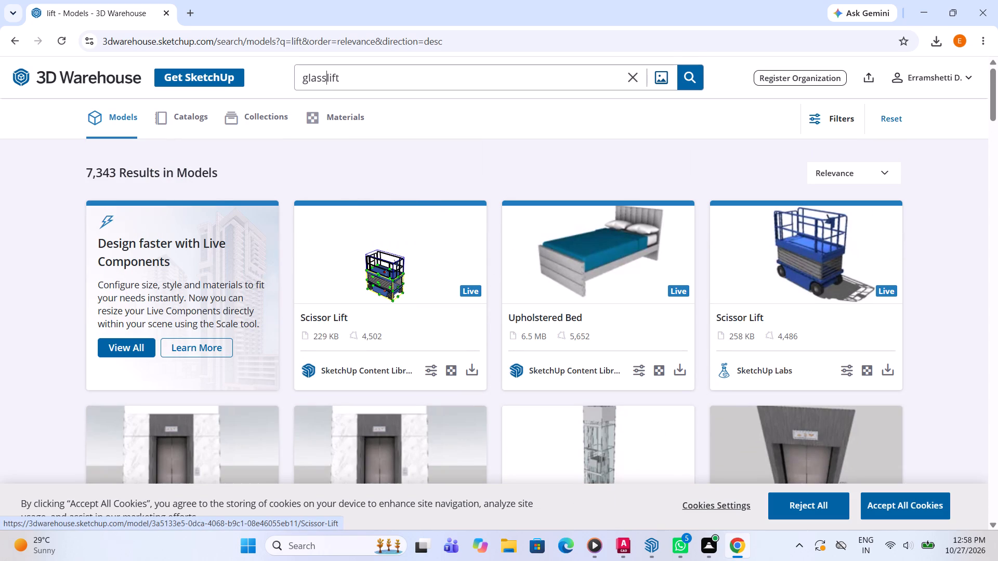
key(space)
key(Return)
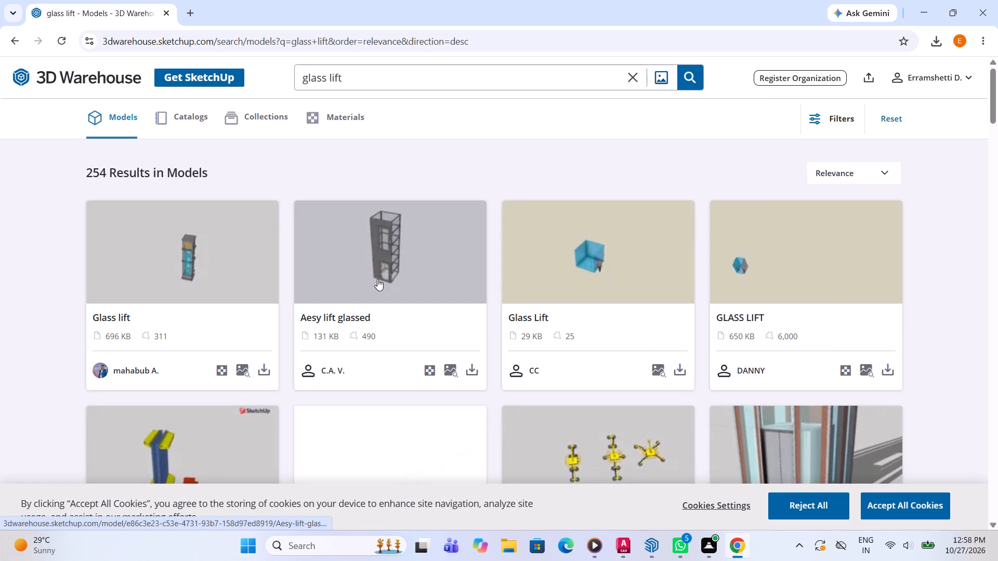
Look through the glass lift search results for a lift model that suits the house.
scroll(384, 283, down, 2)
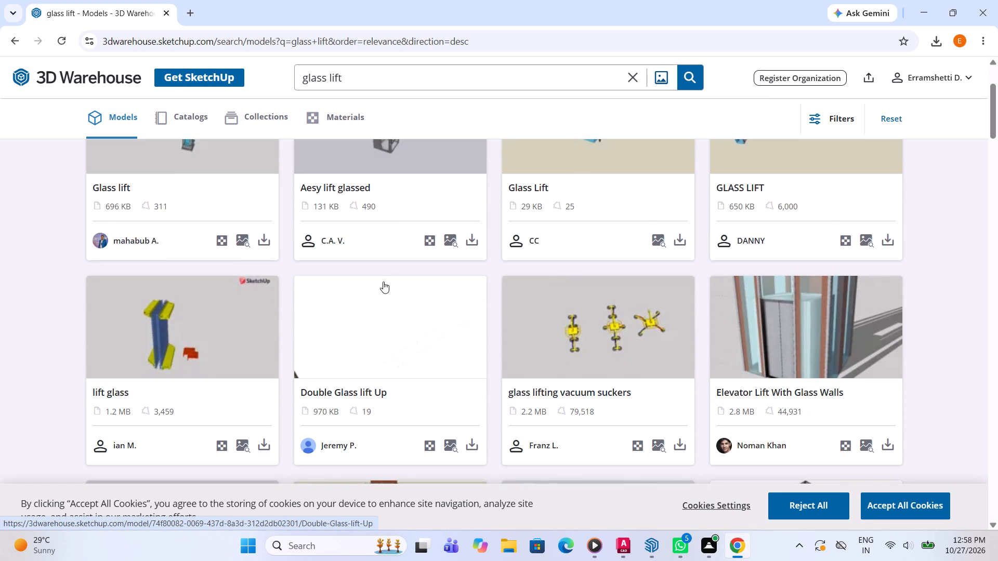
scroll(400, 281, down, 4)
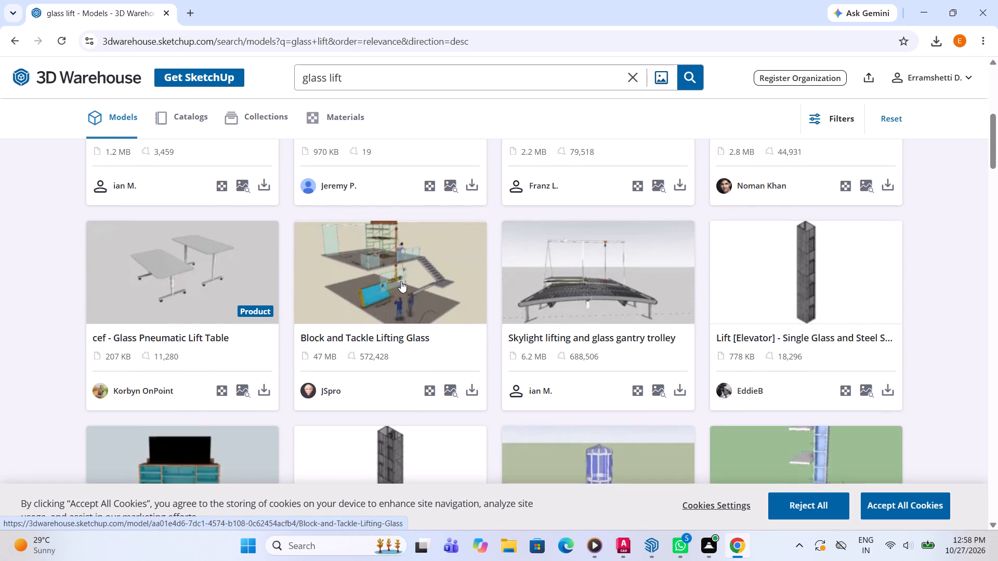
scroll(401, 283, down, 3)
scroll(465, 296, down, 1)
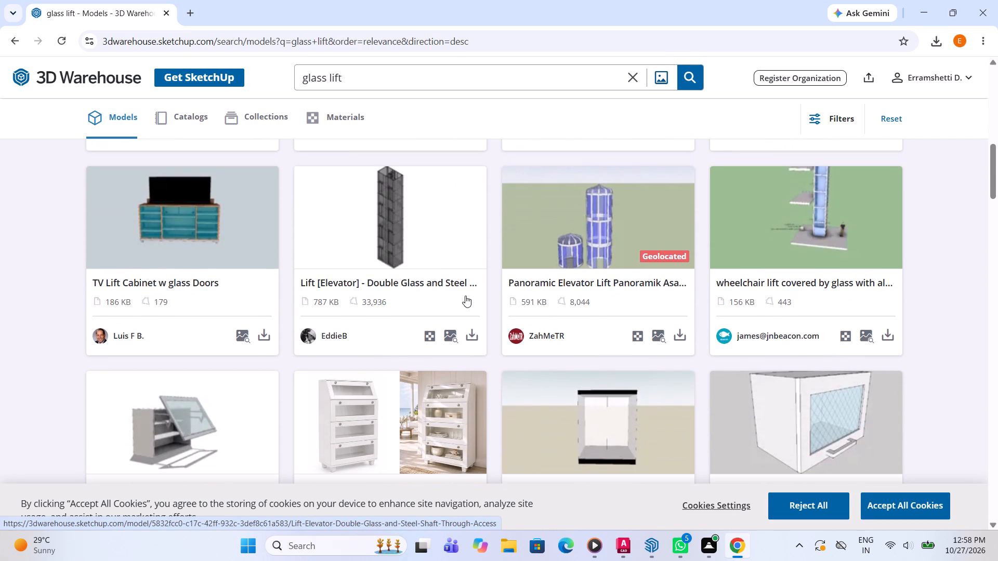
scroll(465, 296, down, 9)
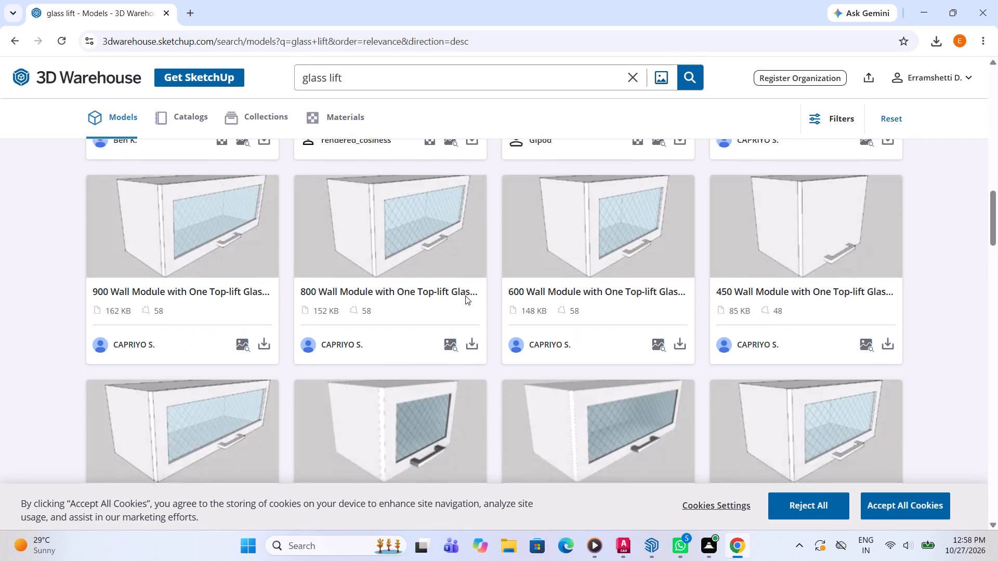
scroll(465, 296, down, 6)
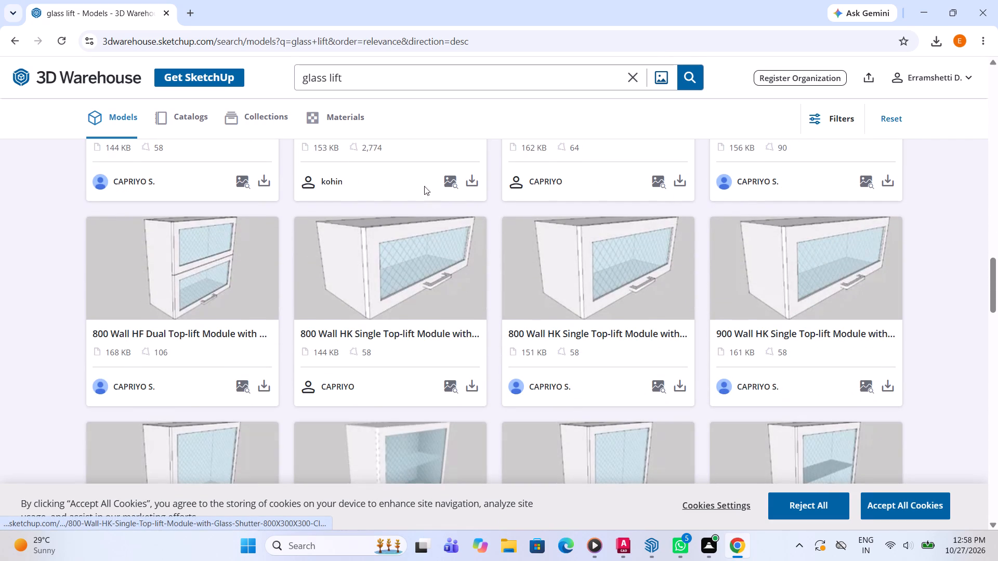
Remove the word "glass" from the query and search the models for "lift" again.
click(323, 77)
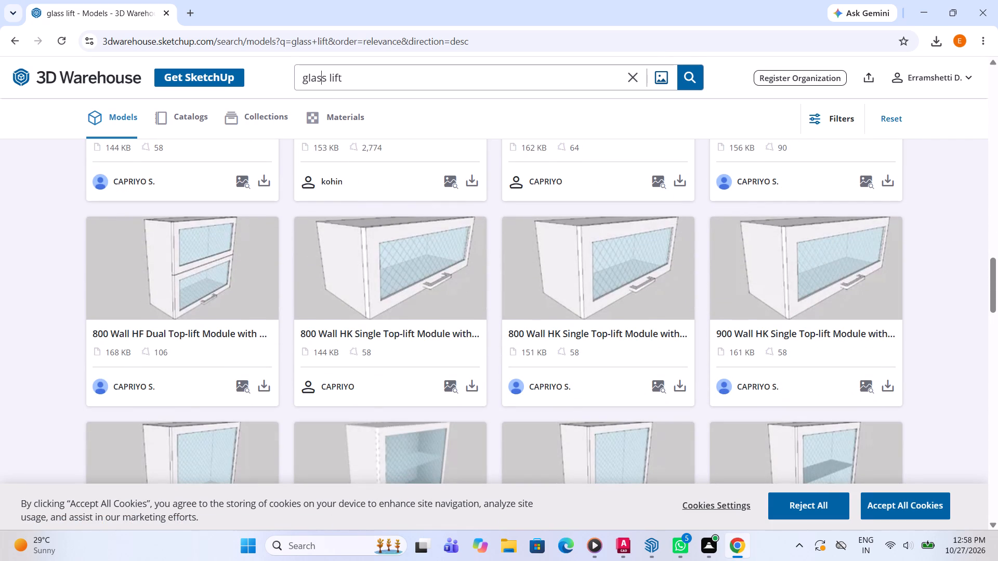
click(328, 75)
key(BackSpace)
key(BackSpace)
key(BackSpace)
key(BackSpace)
key(BackSpace)
key(BackSpace)
key(BackSpace)
key(BackSpace)
key(BackSpace)
key(BackSpace)
key(BackSpace)
key(BackSpace)
key(BackSpace)
key(BackSpace)
key(Return)
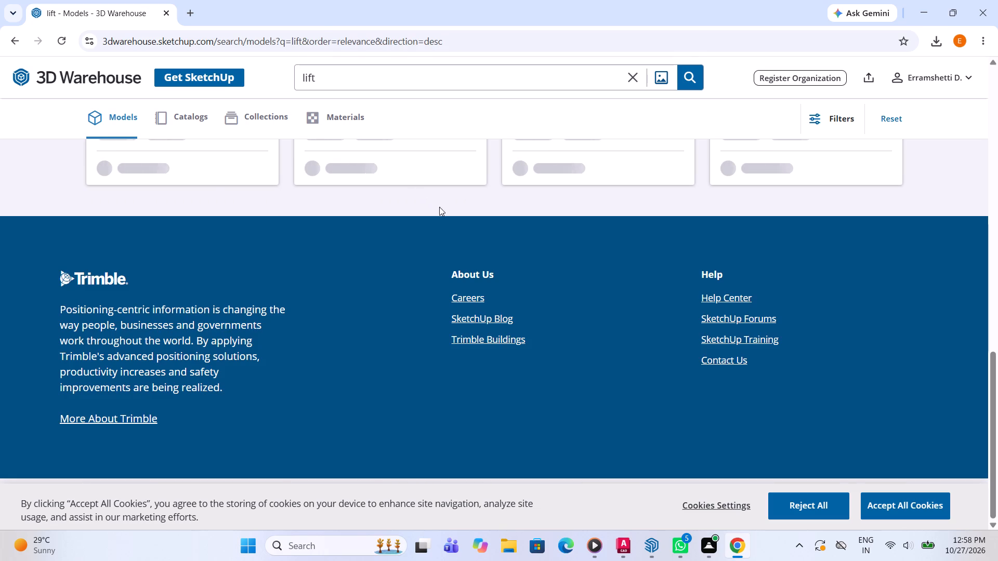
Look through the first batch of lift models, from the top of the results to the end, for a suitable glass lift.
scroll(445, 215, up, 5)
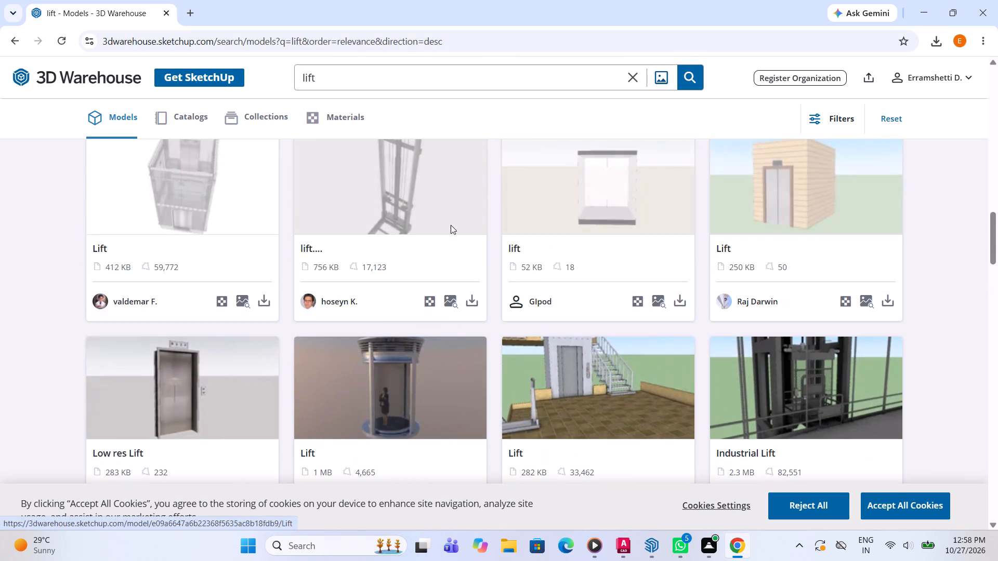
scroll(449, 239, up, 9)
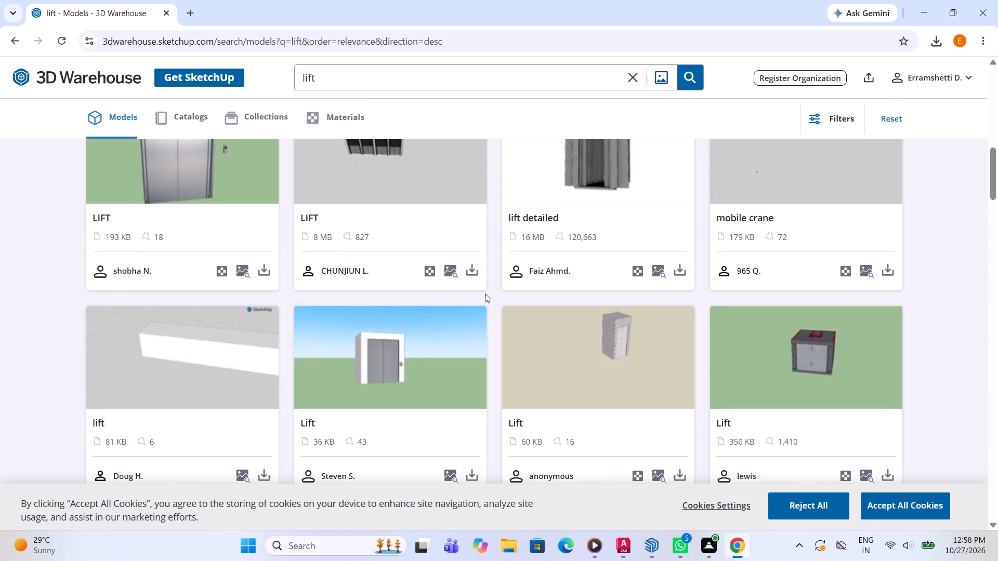
scroll(495, 291, up, 7)
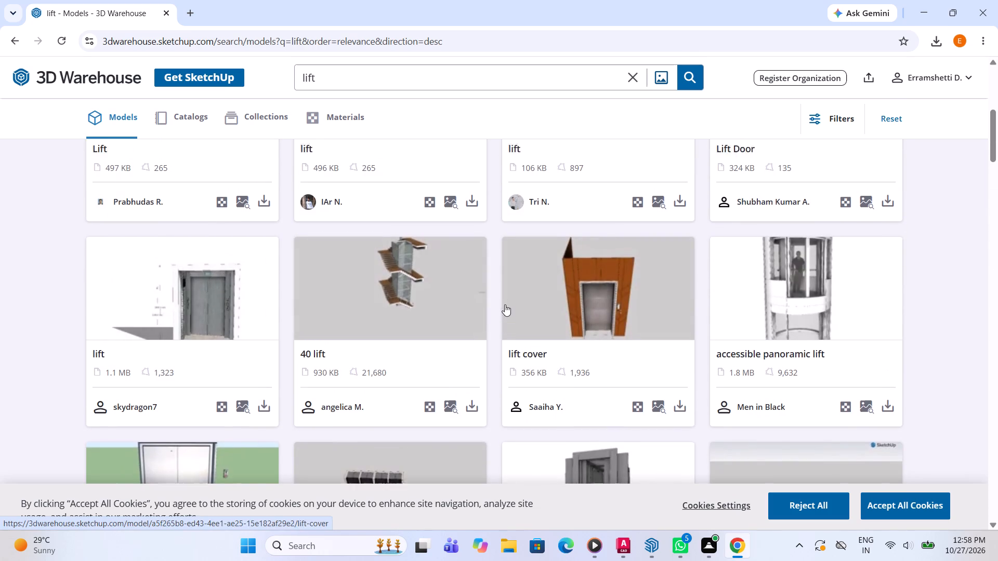
scroll(505, 304, up, 8)
scroll(505, 309, down, 4)
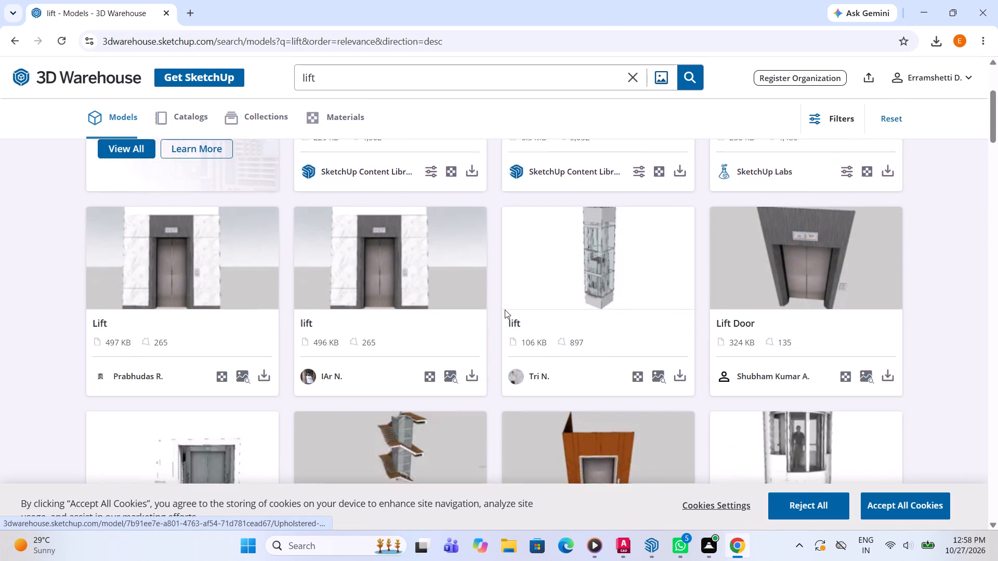
scroll(505, 310, down, 6)
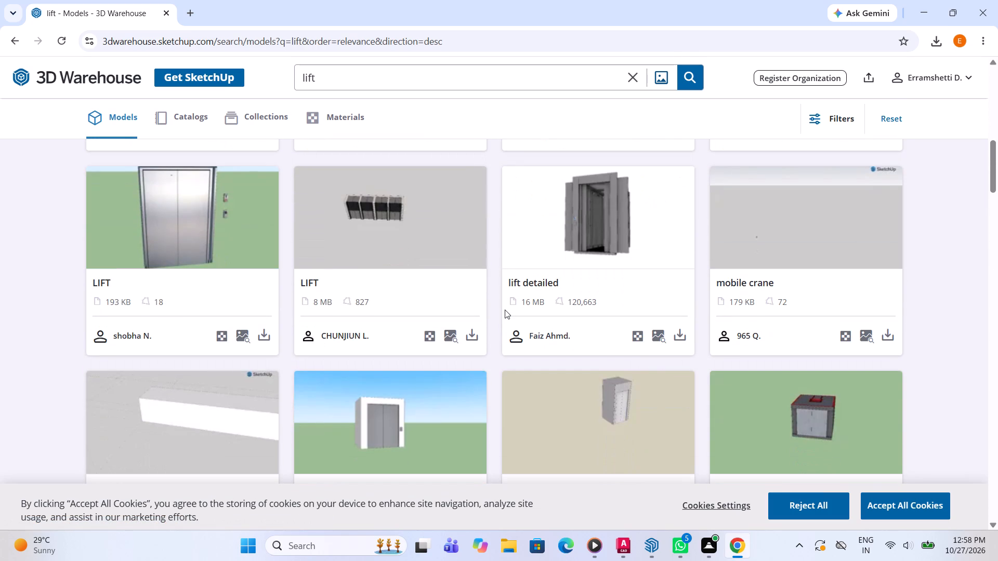
scroll(505, 310, down, 8)
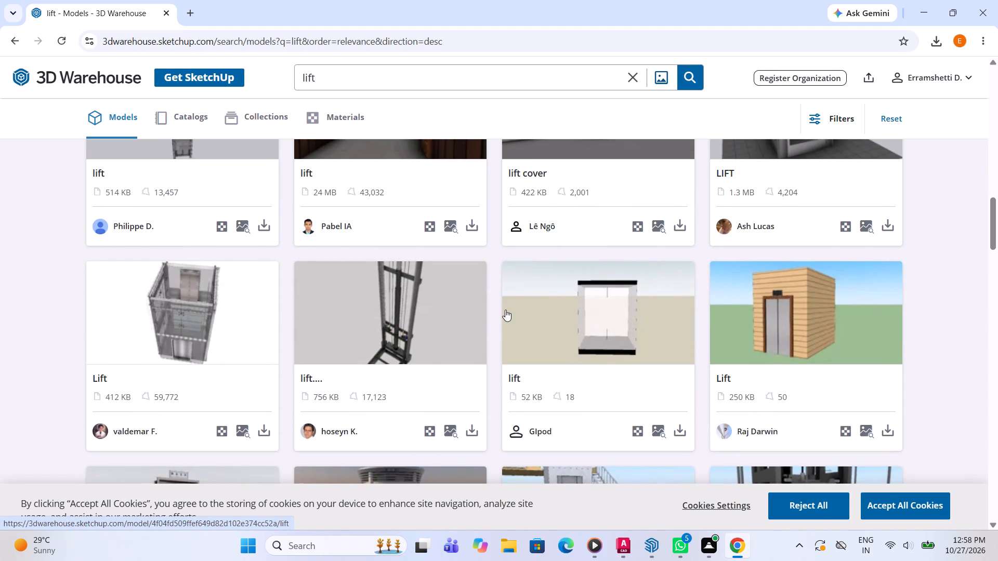
scroll(505, 310, down, 4)
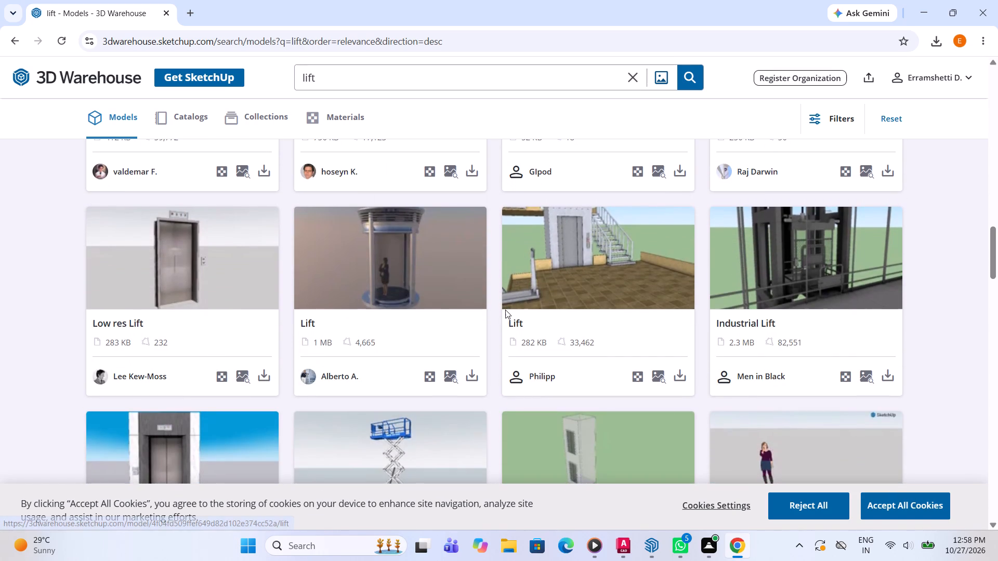
scroll(505, 310, down, 5)
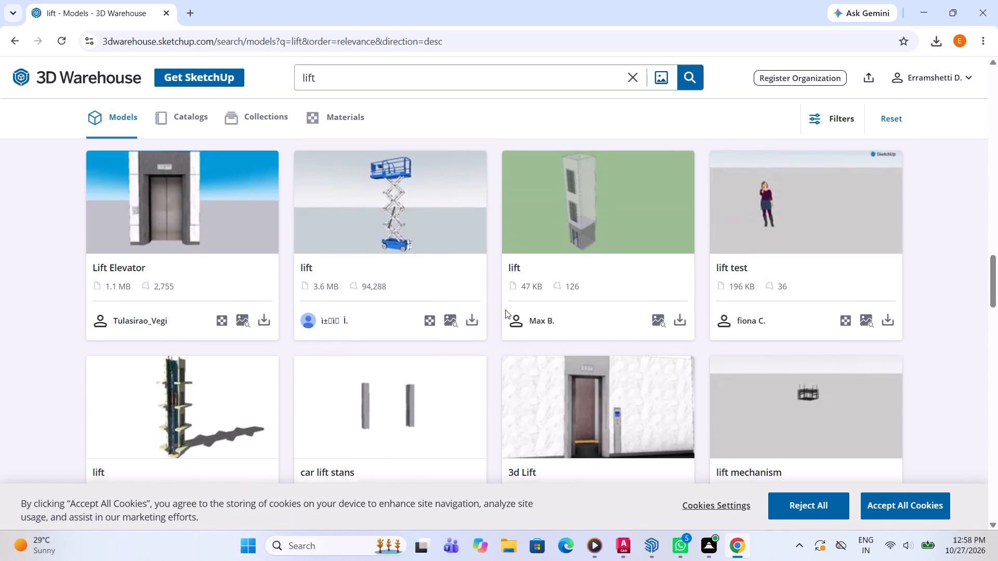
scroll(505, 310, down, 14)
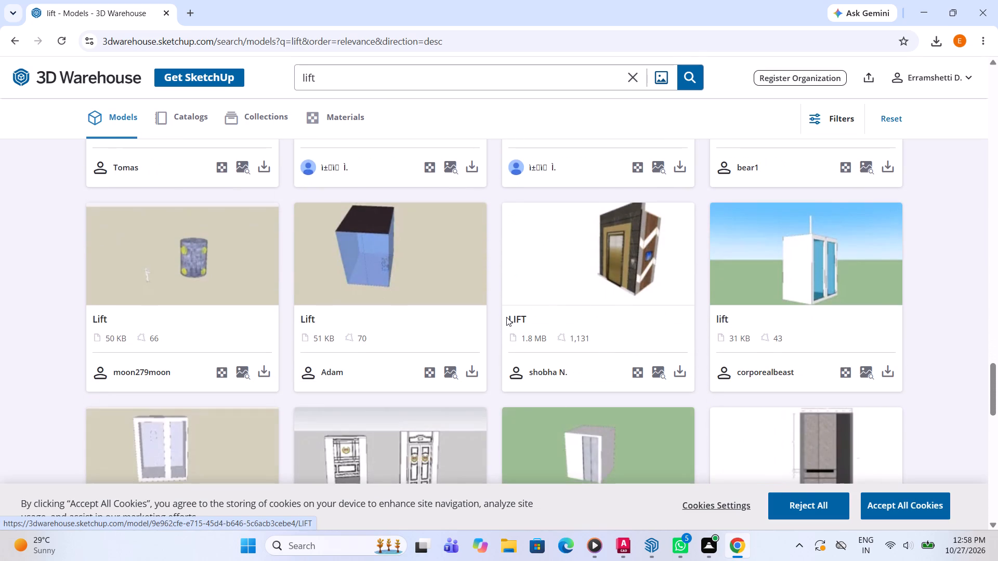
scroll(506, 317, down, 2)
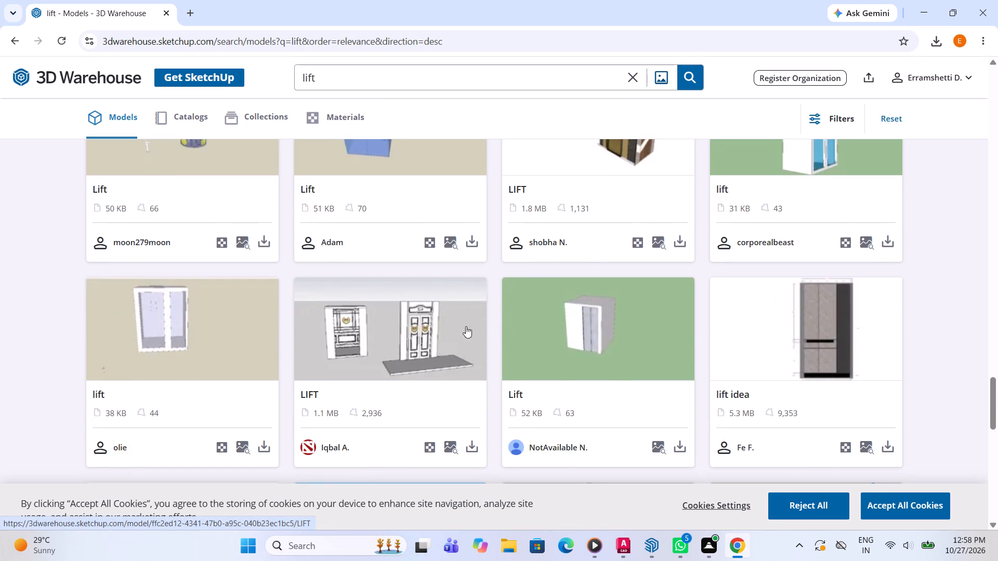
scroll(539, 319, up, 1)
scroll(539, 319, down, 4)
scroll(481, 332, down, 5)
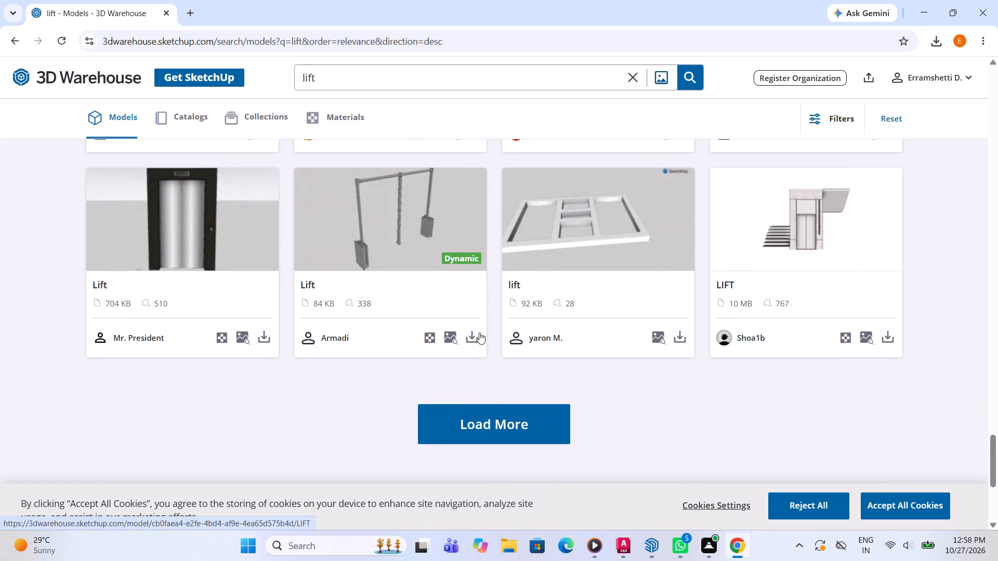
Load more lift results and look through the added models for a glass lift that suits the house.
click(497, 412)
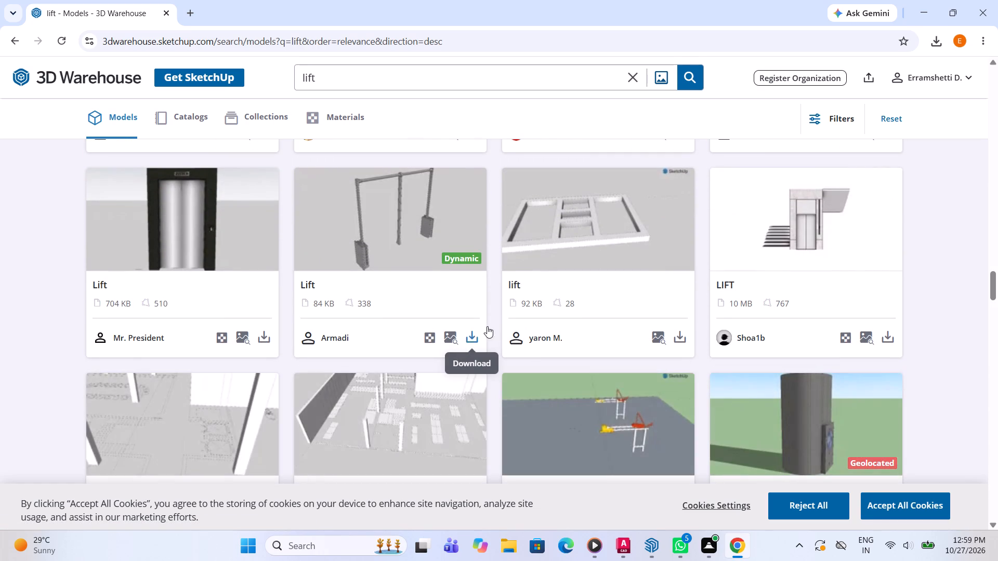
scroll(502, 332, down, 7)
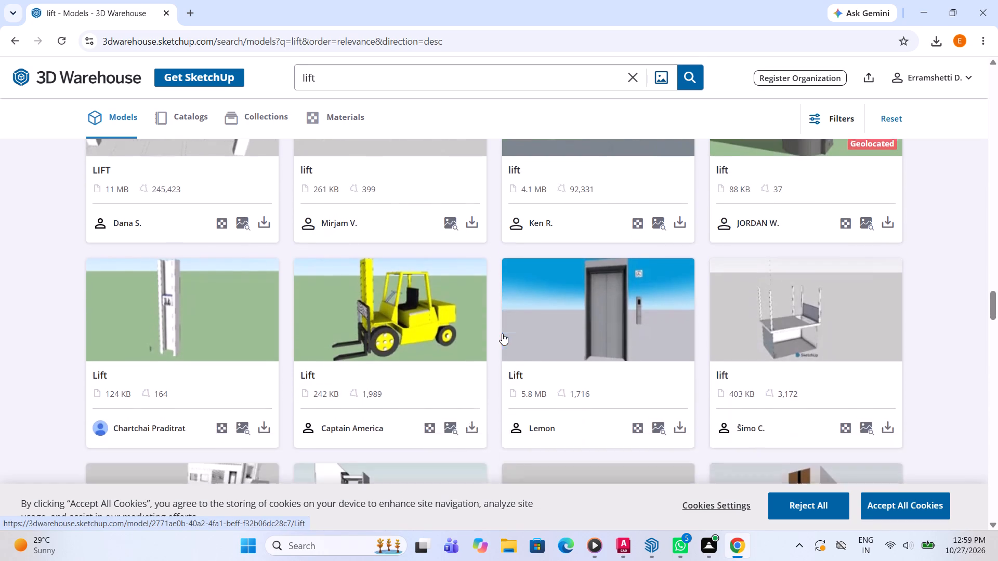
scroll(502, 333, down, 7)
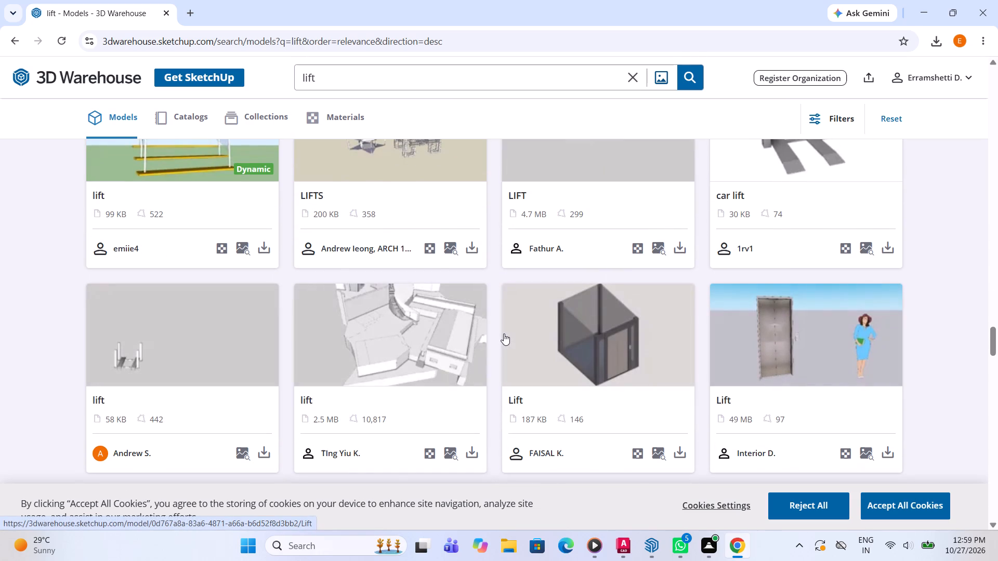
scroll(504, 333, down, 6)
scroll(506, 338, up, 2)
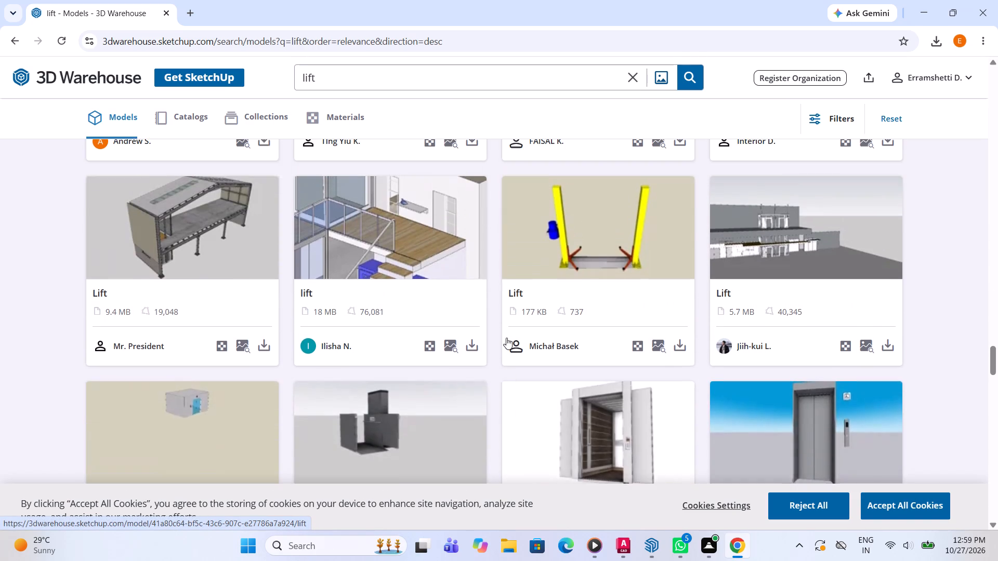
scroll(506, 338, down, 8)
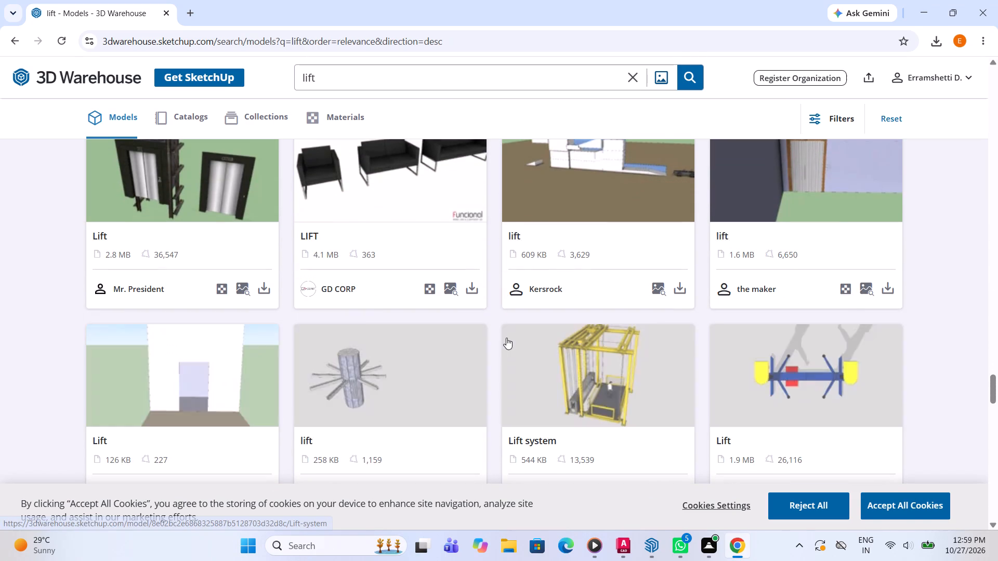
scroll(506, 338, down, 5)
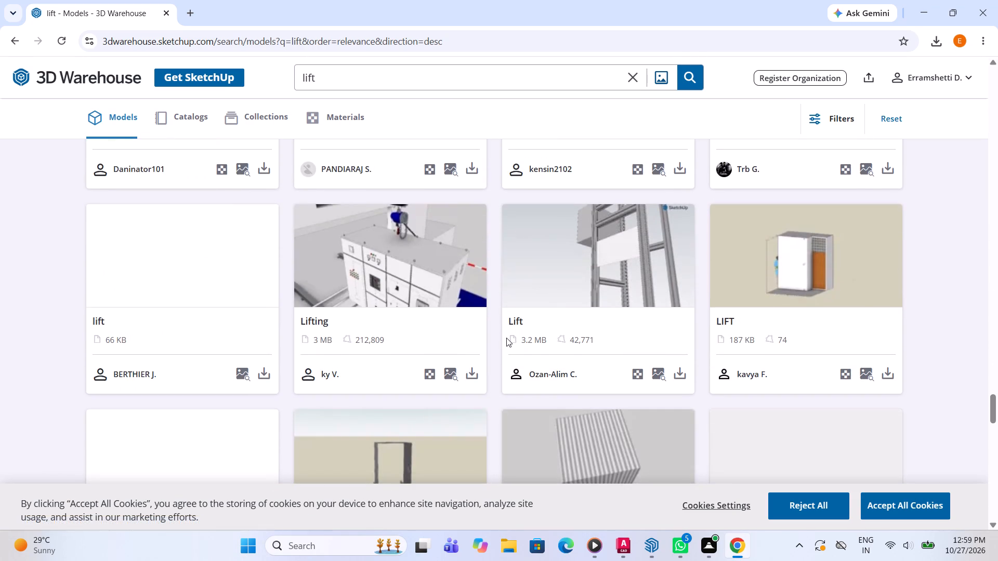
scroll(506, 338, down, 9)
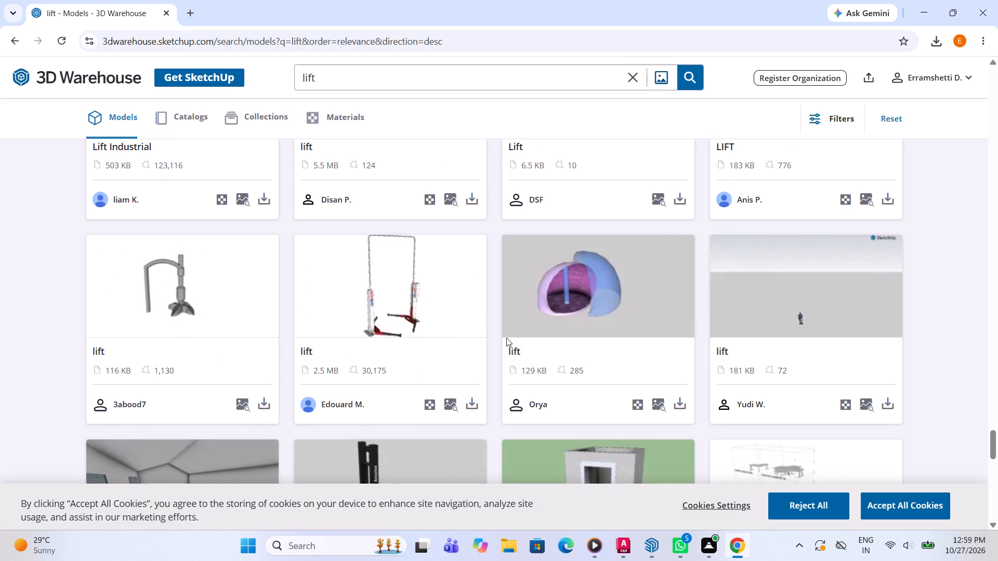
scroll(506, 338, down, 4)
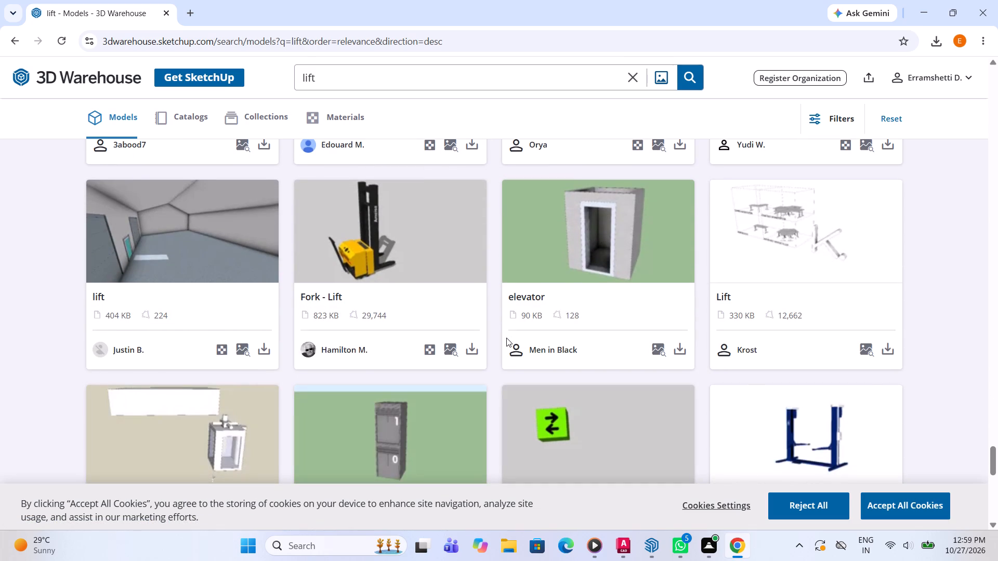
scroll(507, 332, down, 2)
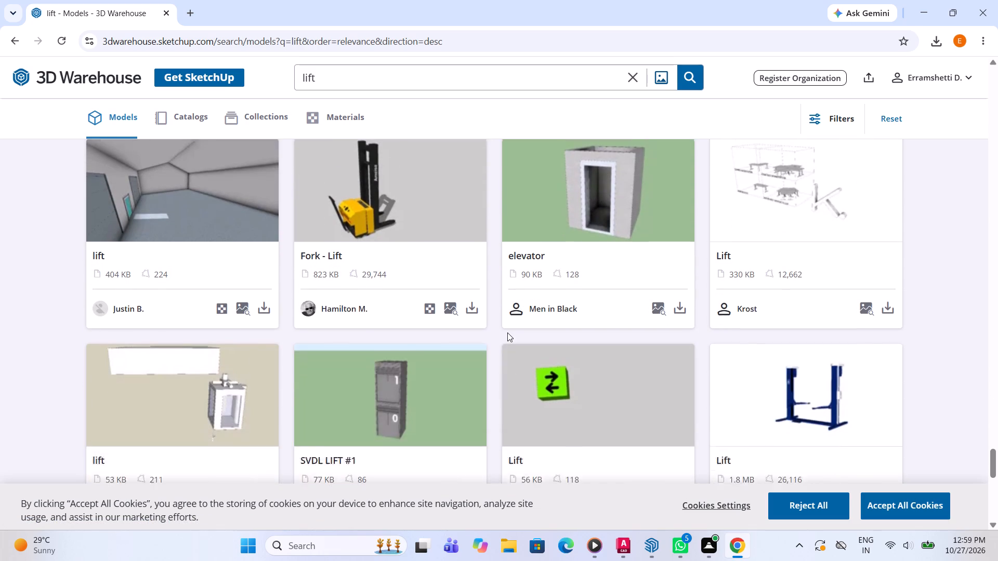
scroll(507, 332, down, 6)
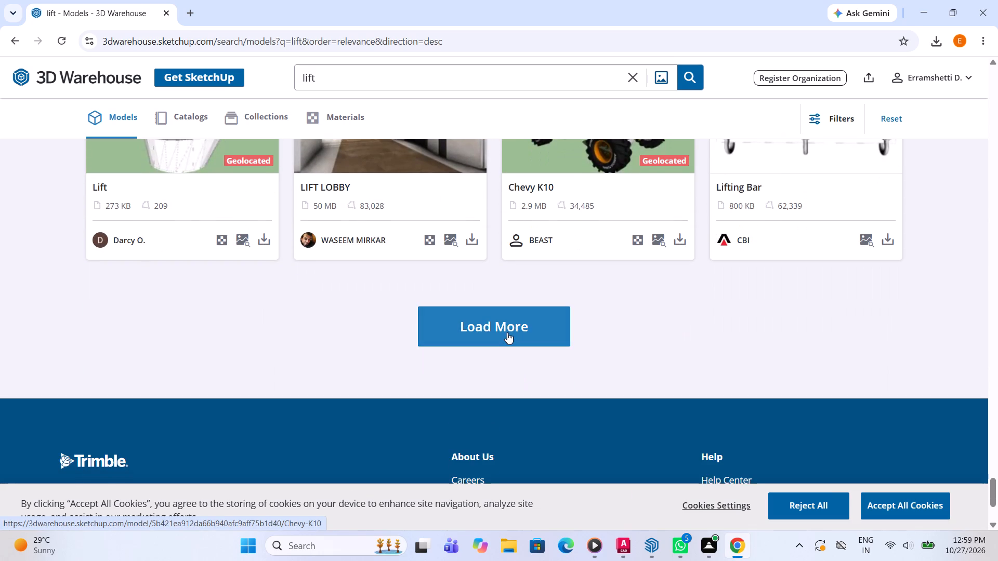
Load more lift results and look through the added models for a glass lift that suits the house.
click(507, 332)
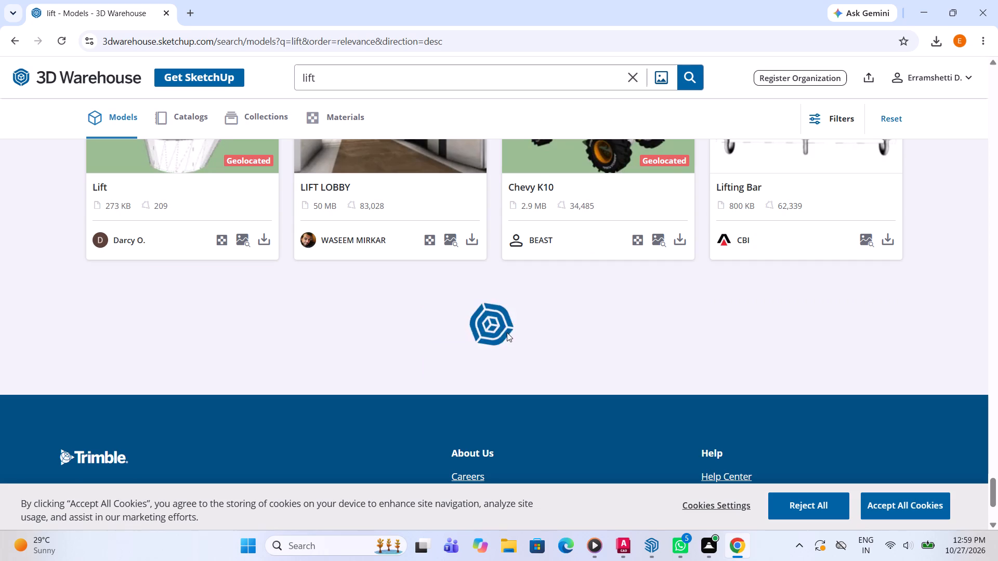
scroll(507, 332, down, 5)
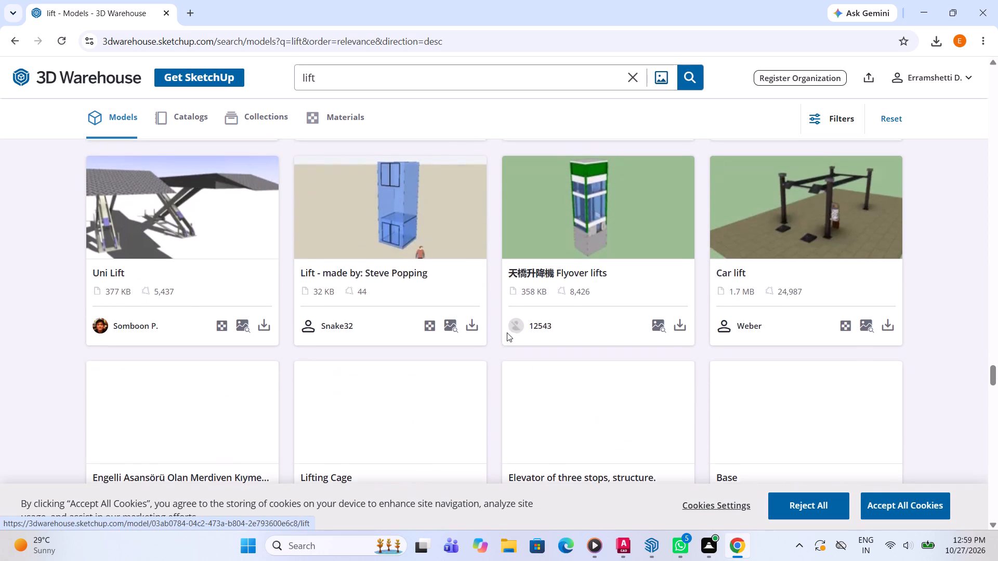
scroll(507, 332, up, 1)
scroll(563, 325, down, 2)
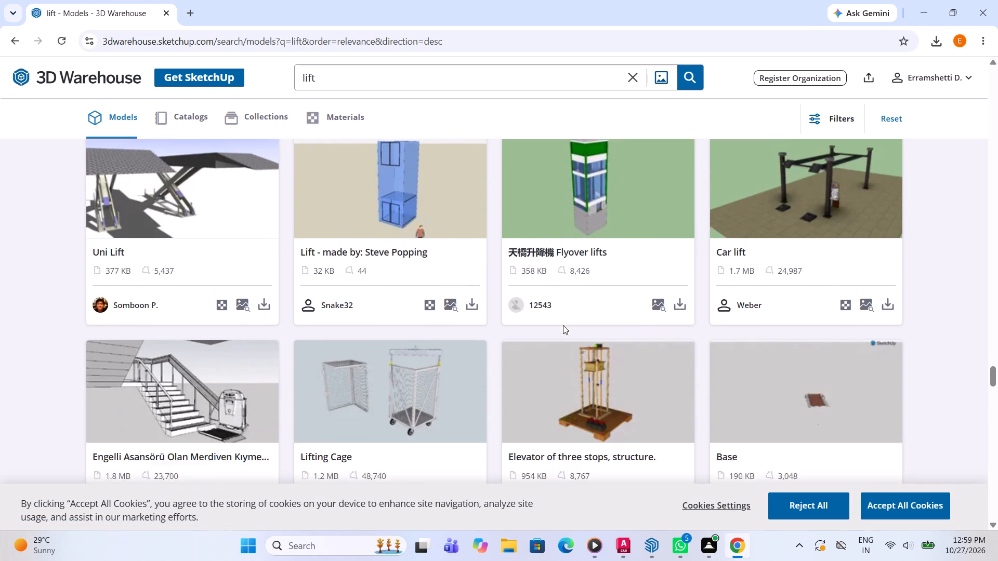
scroll(563, 325, down, 8)
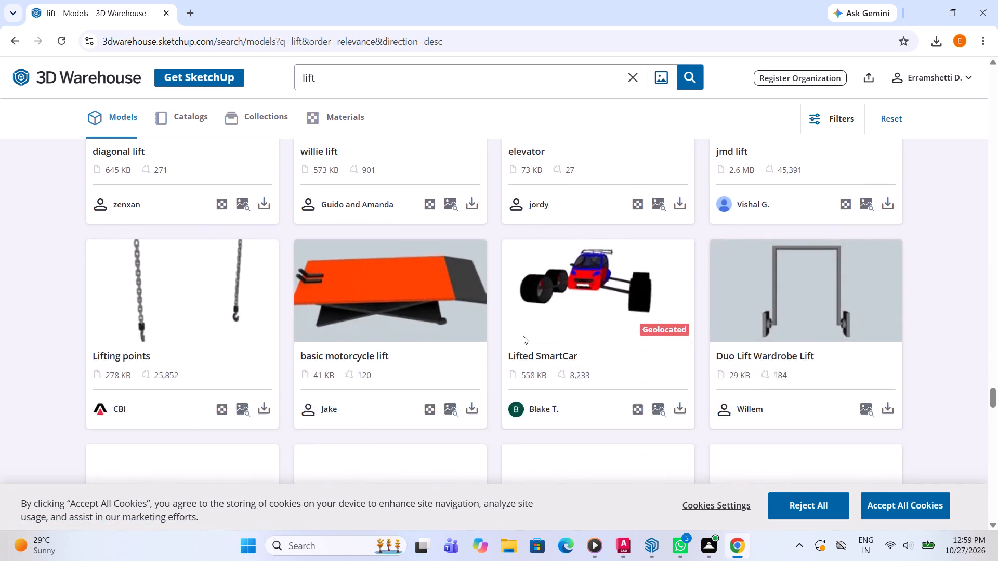
scroll(523, 336, down, 9)
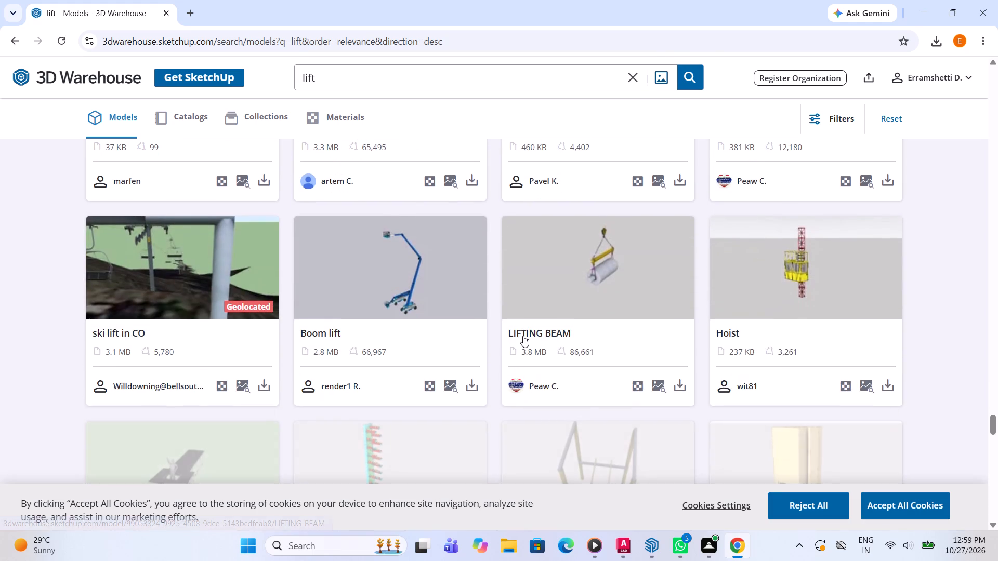
scroll(523, 336, down, 4)
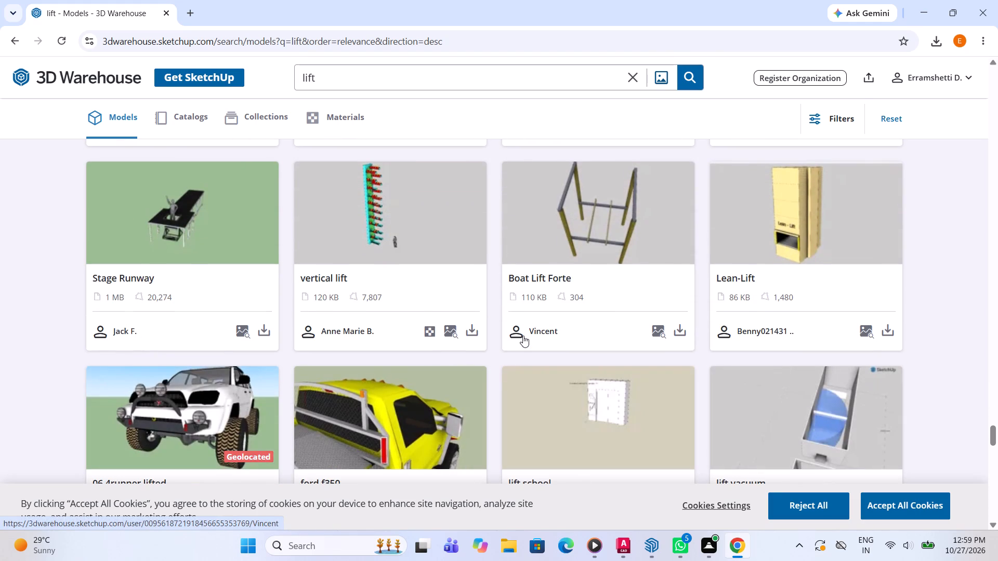
scroll(523, 336, down, 6)
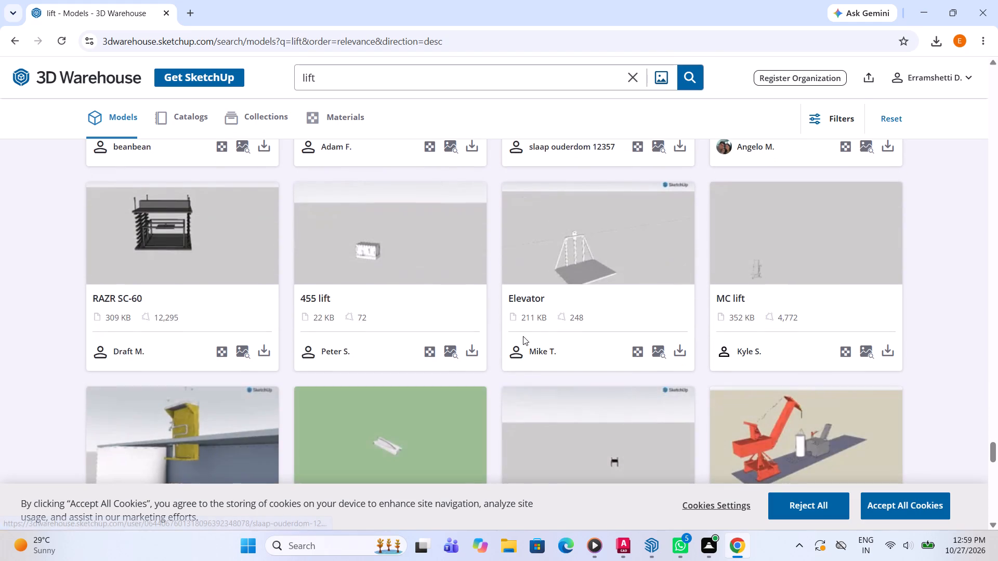
scroll(523, 336, down, 7)
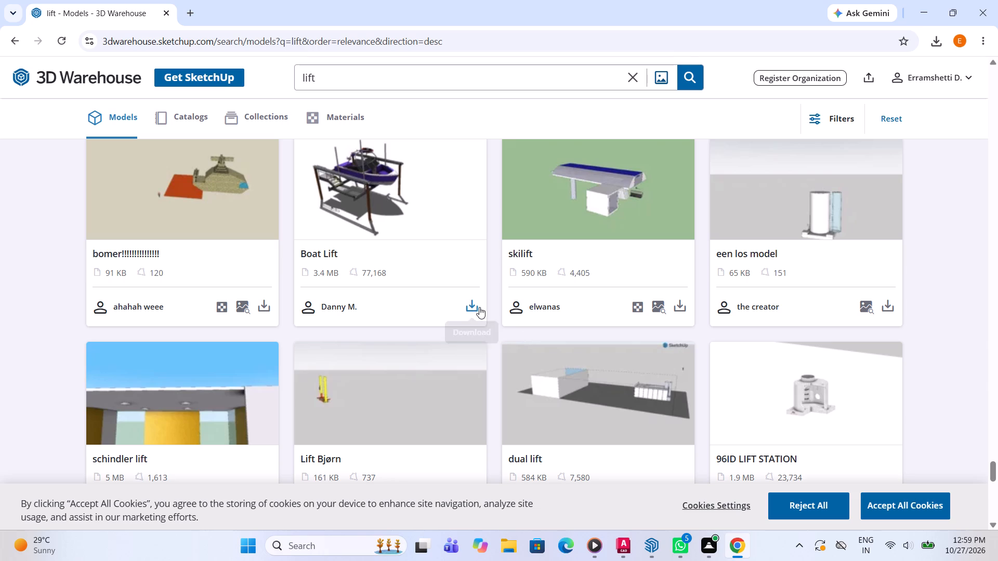
scroll(479, 303, down, 8)
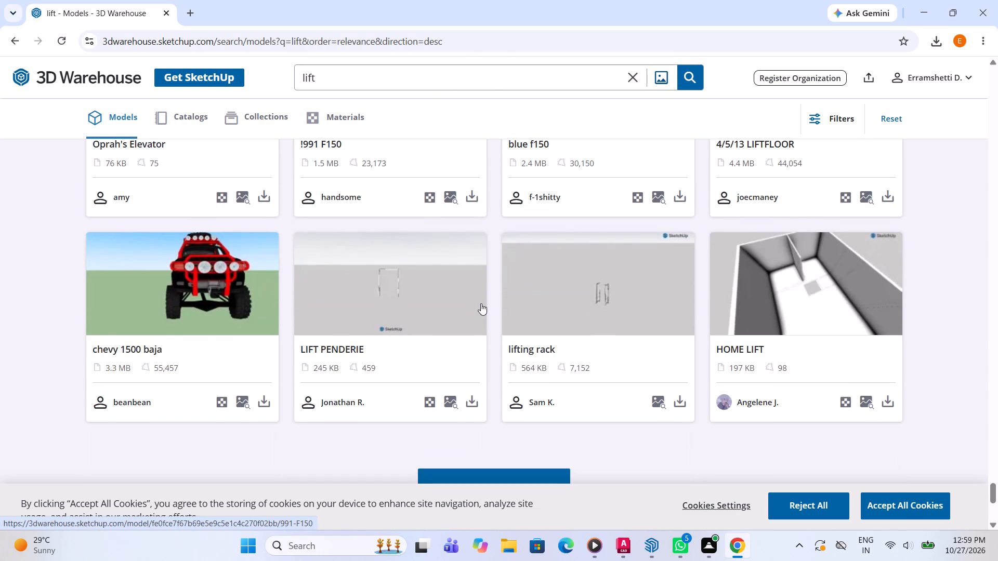
Load a further batch of lift results and examine the new models for a suitable lift.
scroll(481, 303, down, 3)
click(488, 302)
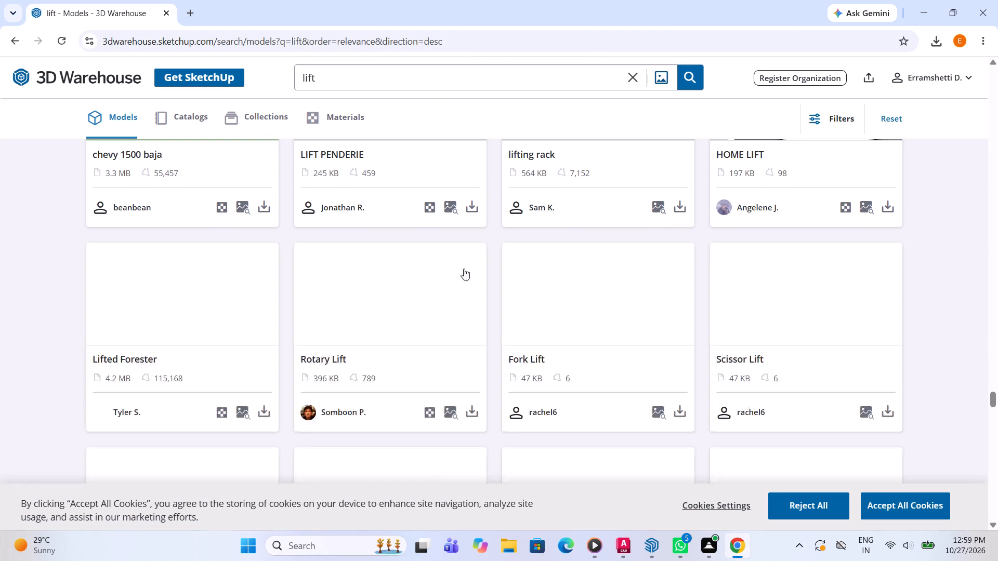
scroll(481, 287, down, 4)
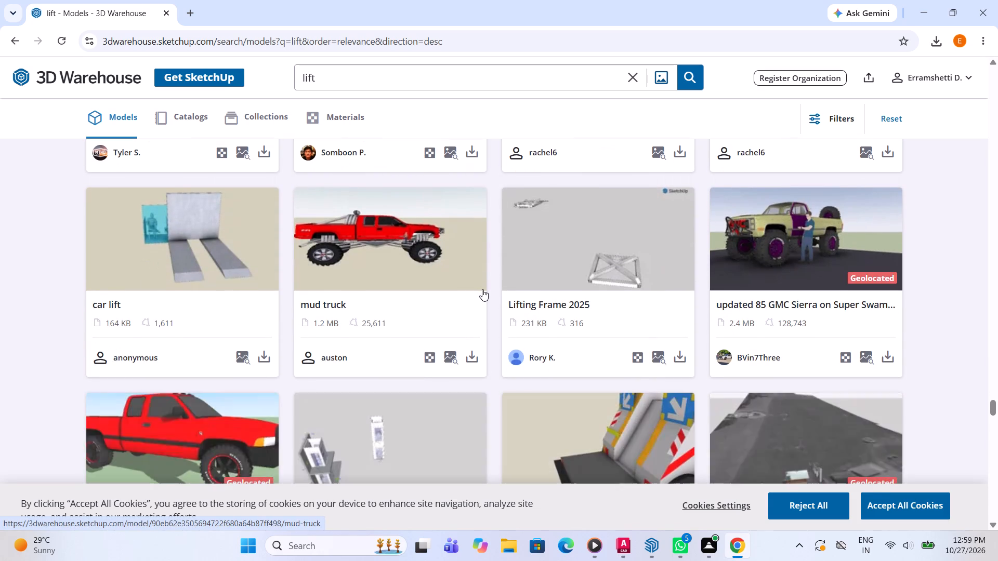
scroll(482, 289, down, 7)
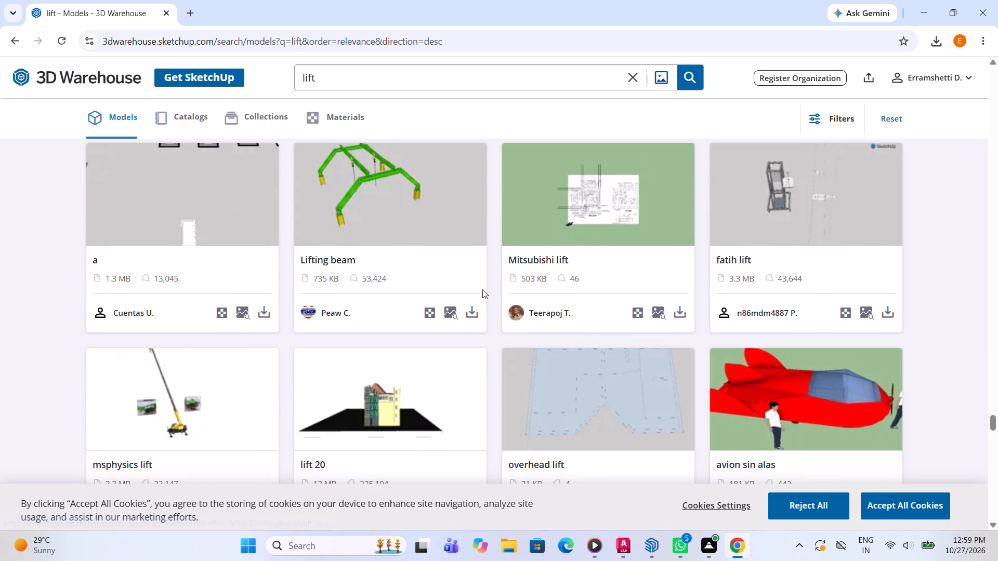
scroll(482, 289, down, 9)
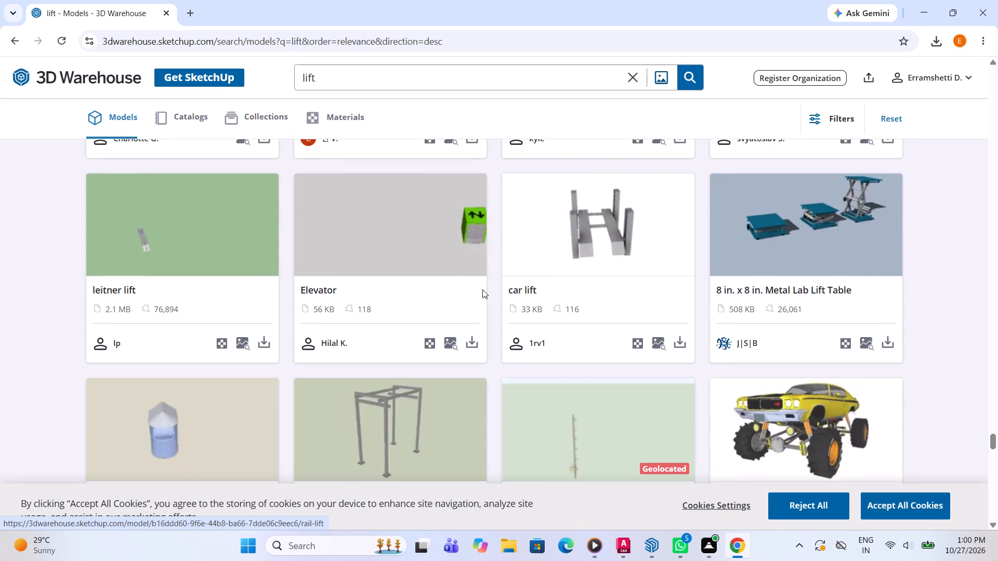
scroll(482, 289, down, 9)
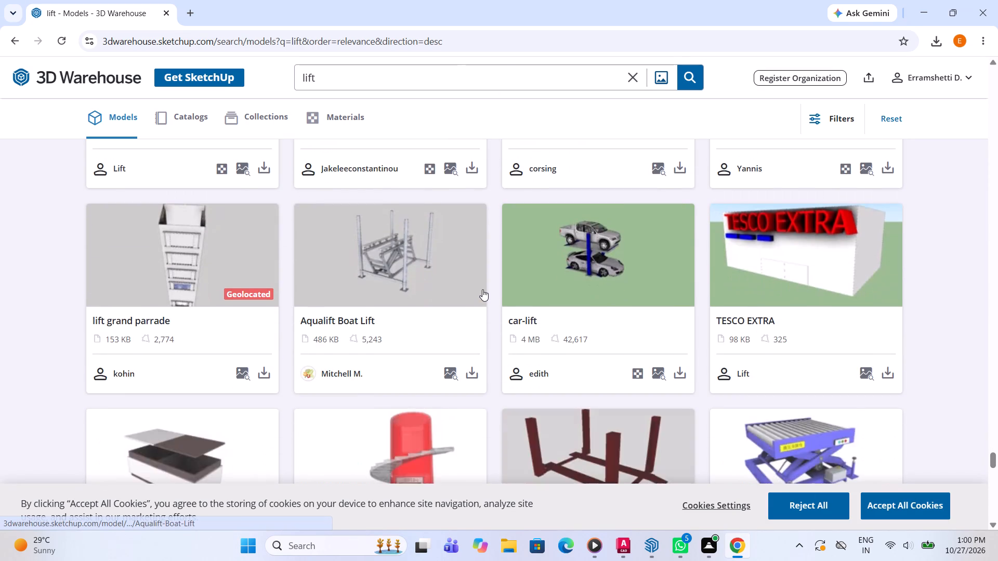
scroll(482, 289, down, 13)
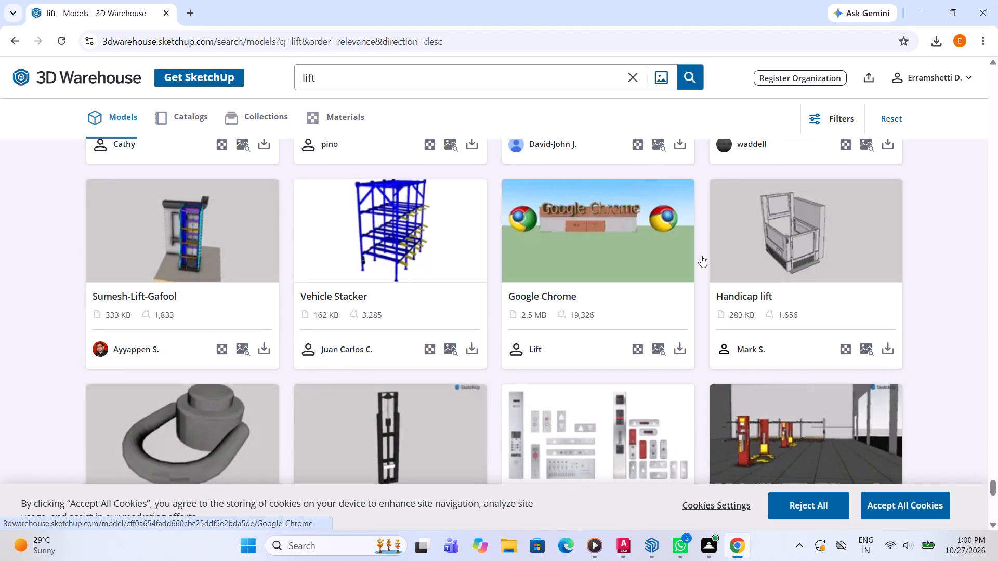
Go back to the first lift results and look through them again for a suitable glass lift.
drag(993, 485, 928, 118)
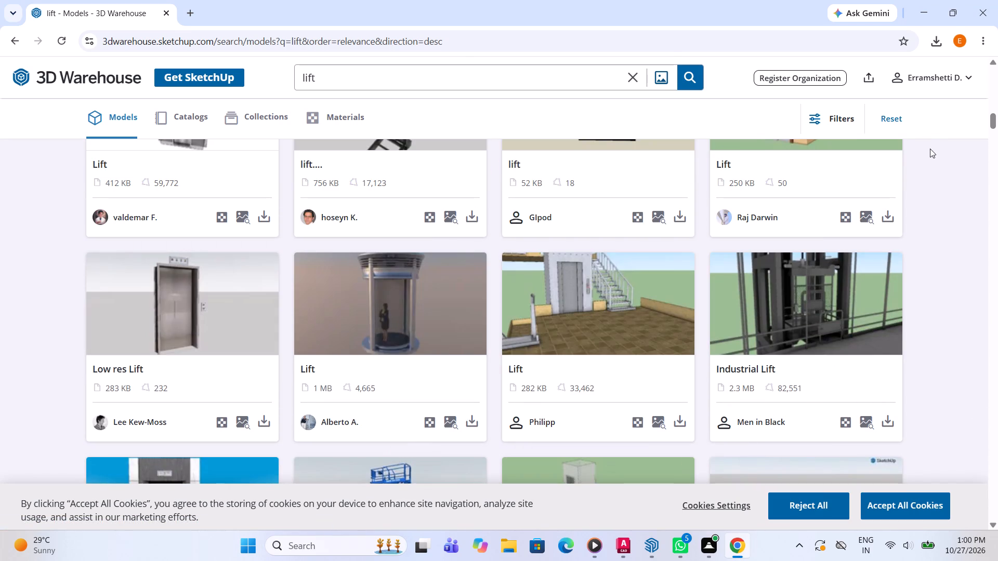
drag(994, 120, 991, 70)
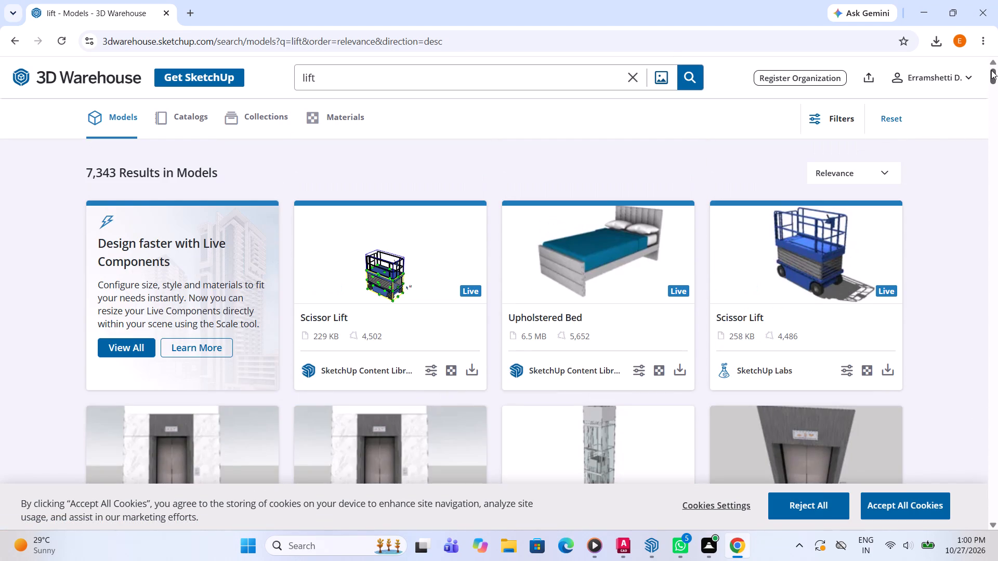
drag(991, 70, 997, 82)
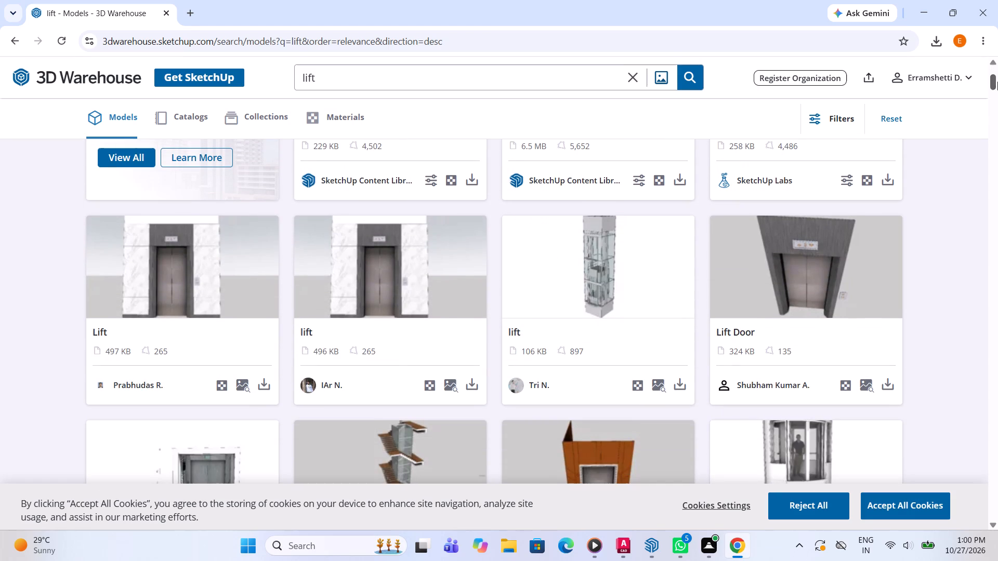
drag(997, 82, 997, 88)
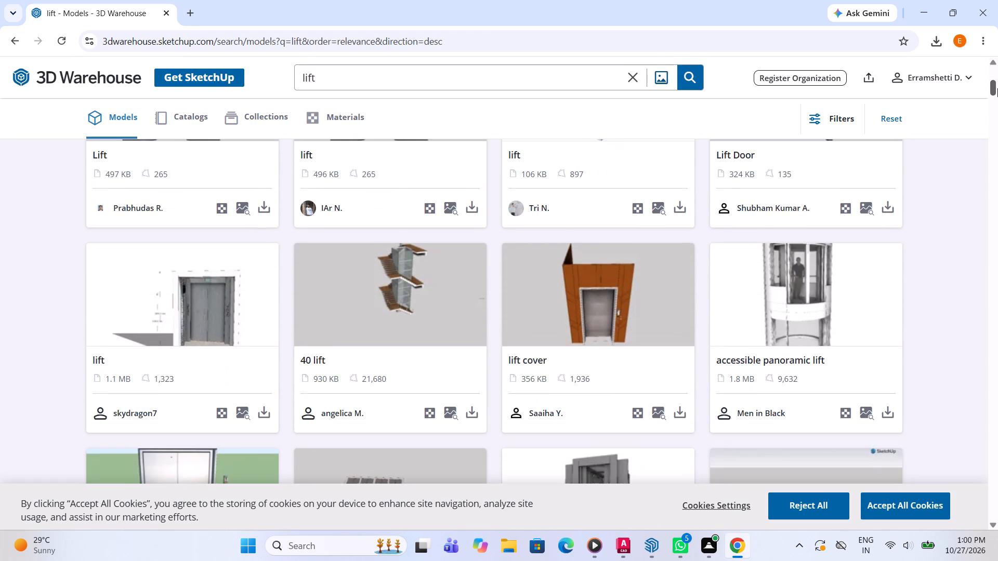
drag(997, 88, 997, 100)
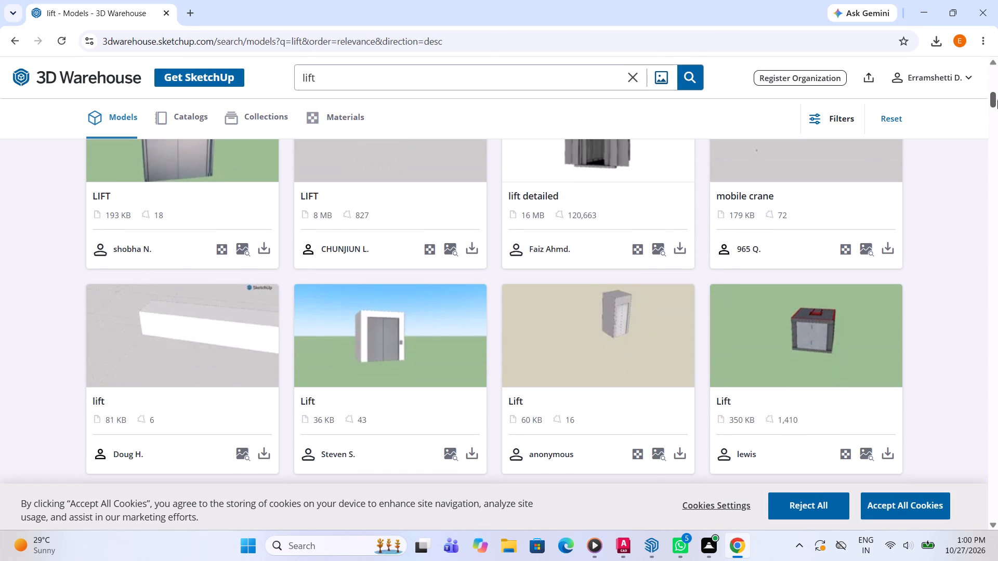
drag(997, 100, 997, 116)
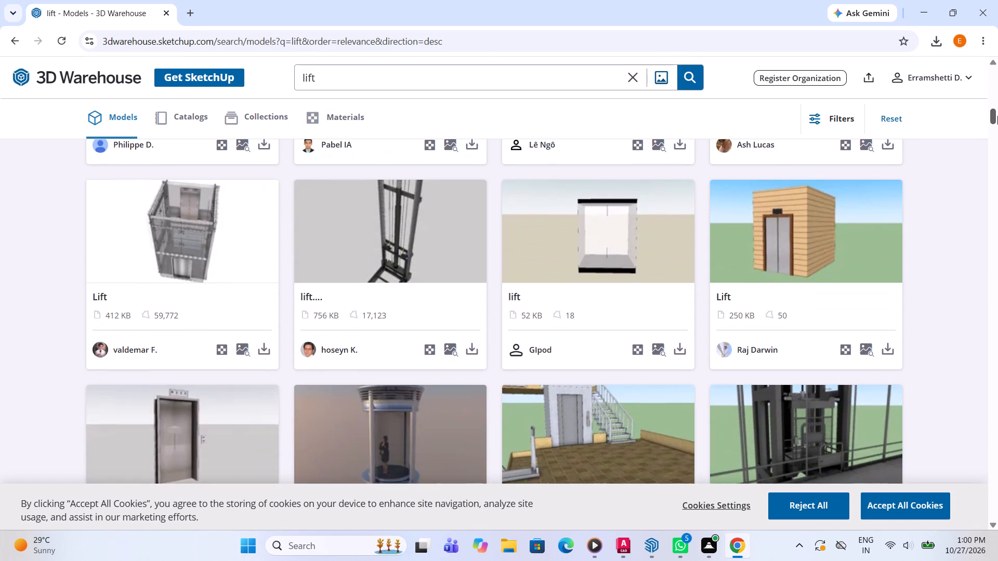
drag(997, 116, 991, 136)
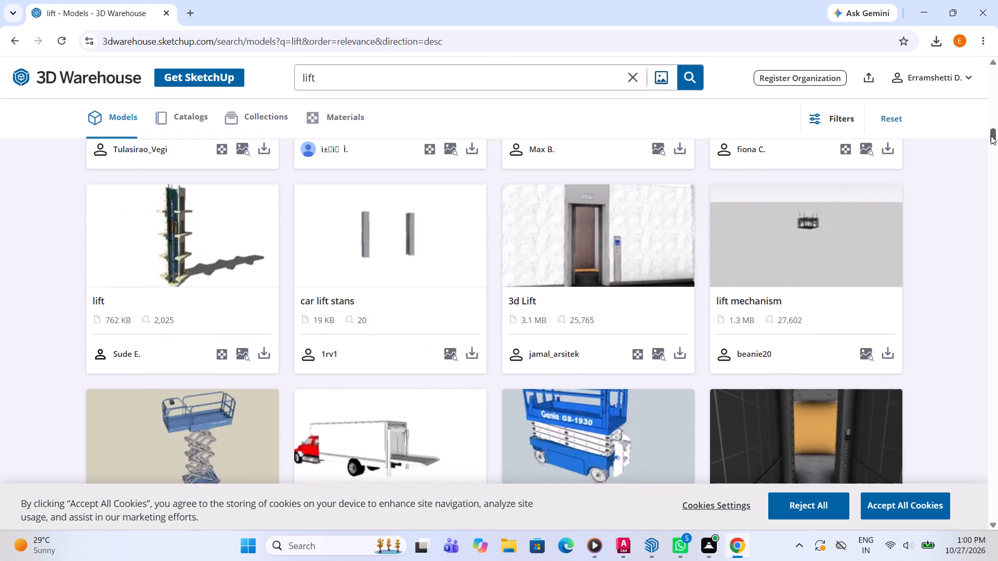
drag(991, 136, 981, 152)
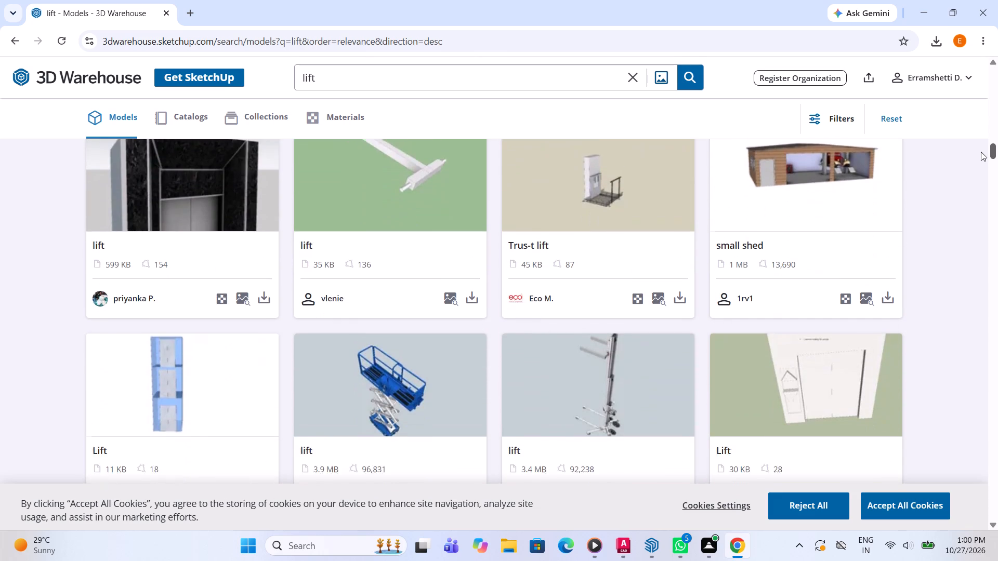
drag(981, 152, 975, 164)
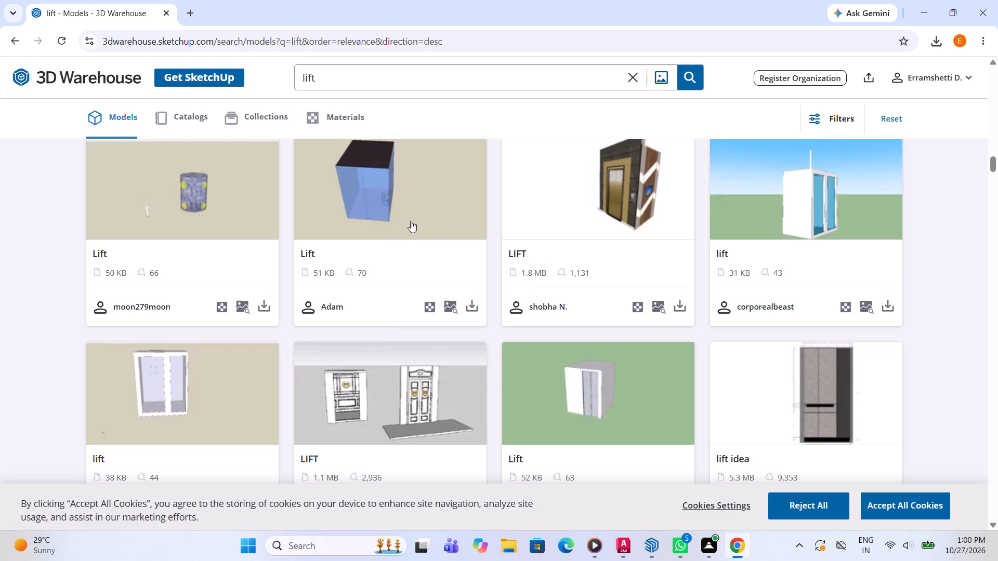
Open the 38 KB white-framed glass lift model, examine its preview and details, and return to the results.
click(142, 390)
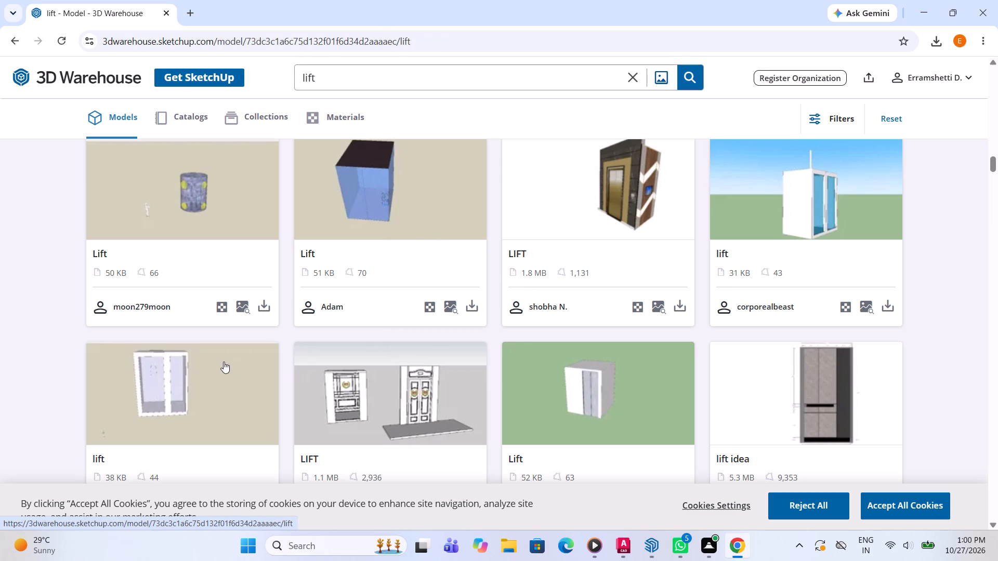
scroll(304, 348, down, 4)
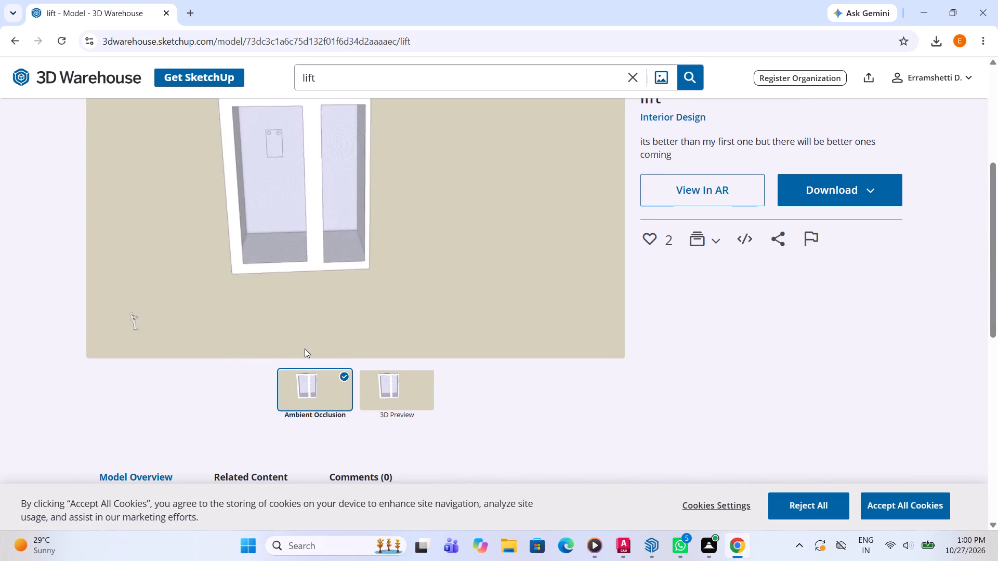
scroll(305, 349, up, 1)
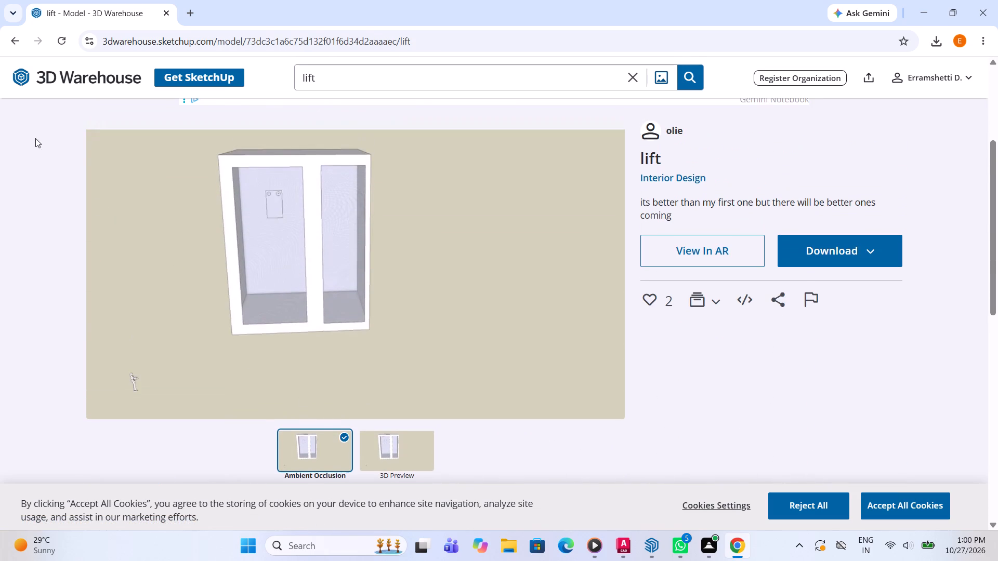
click(7, 45)
Look again through the lift results around and beyond the white-framed glass lift for another suitable model.
scroll(367, 262, up, 2)
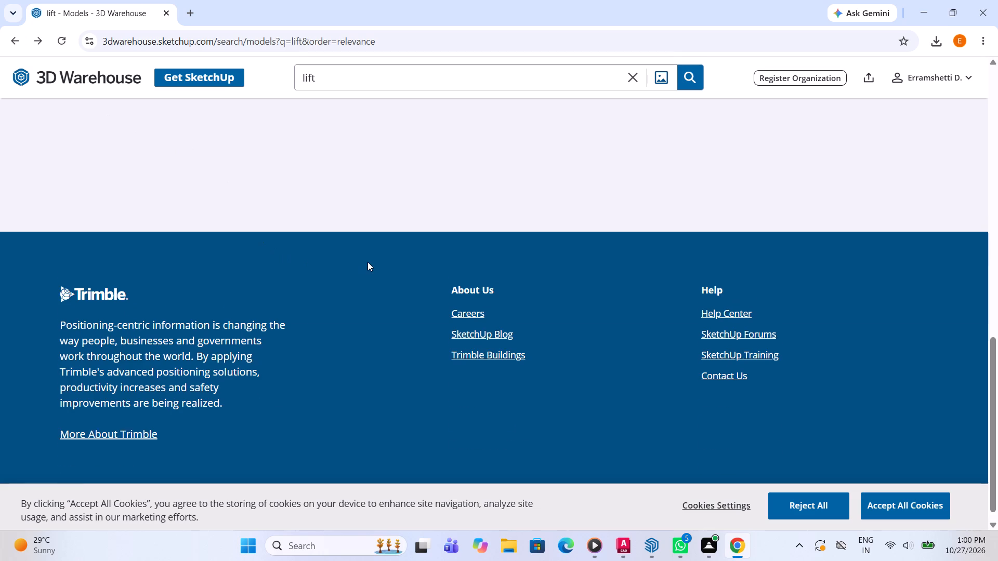
scroll(367, 262, up, 3)
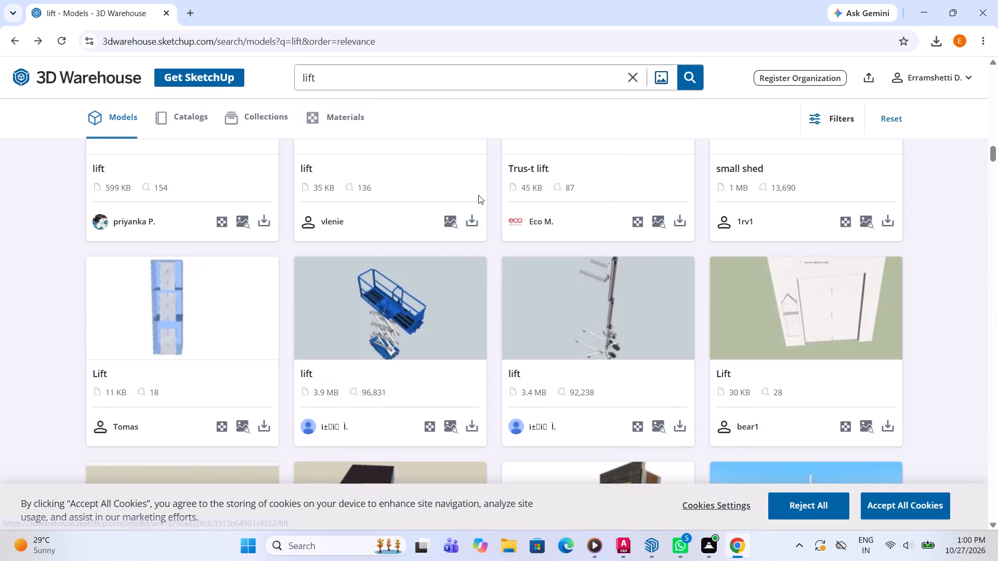
scroll(472, 229, down, 4)
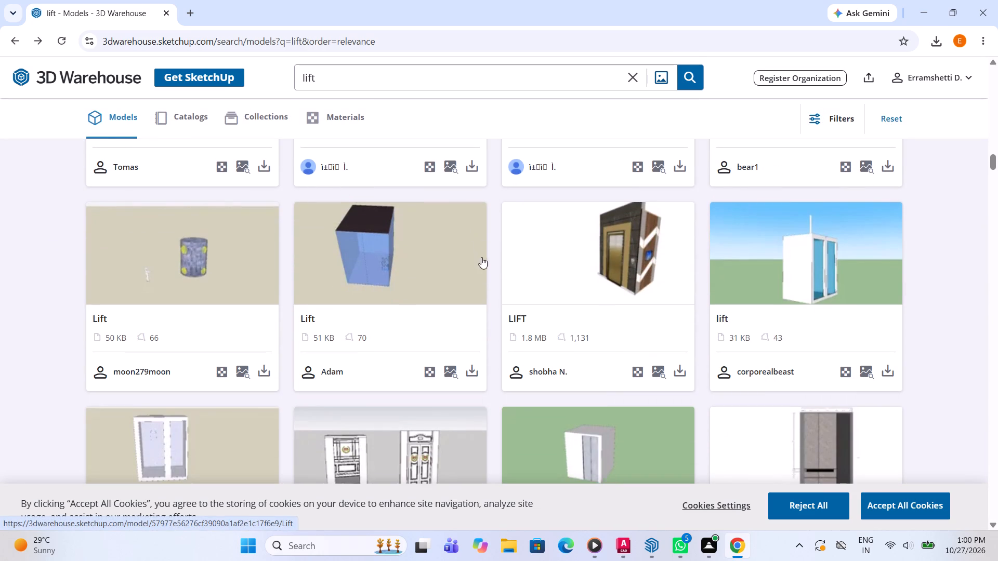
scroll(482, 259, down, 10)
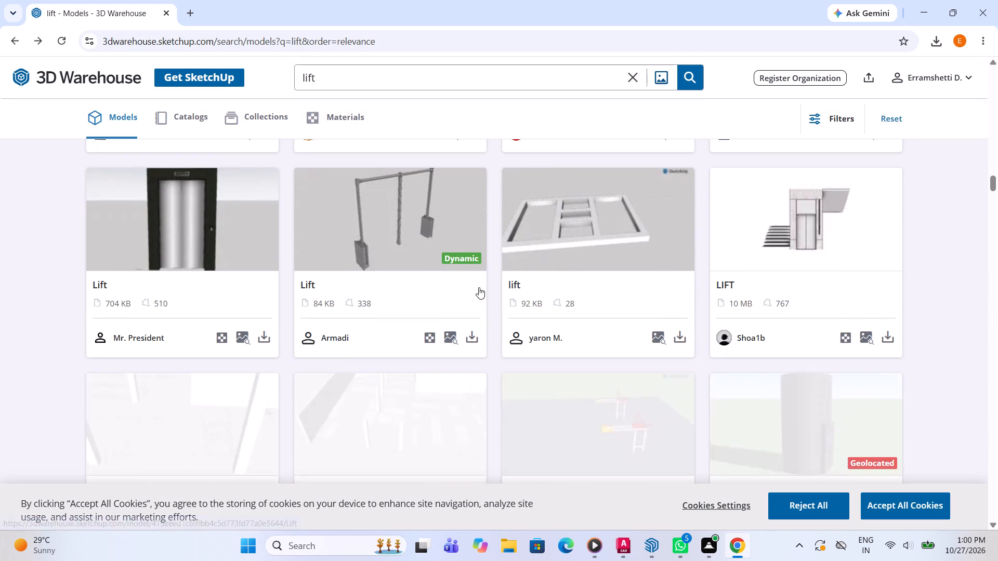
scroll(479, 287, down, 8)
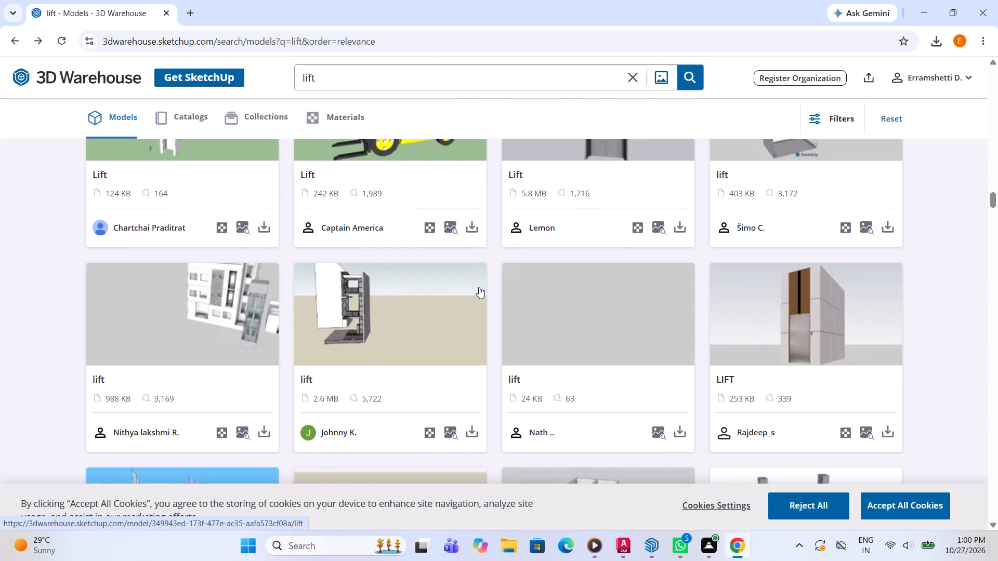
scroll(479, 287, down, 3)
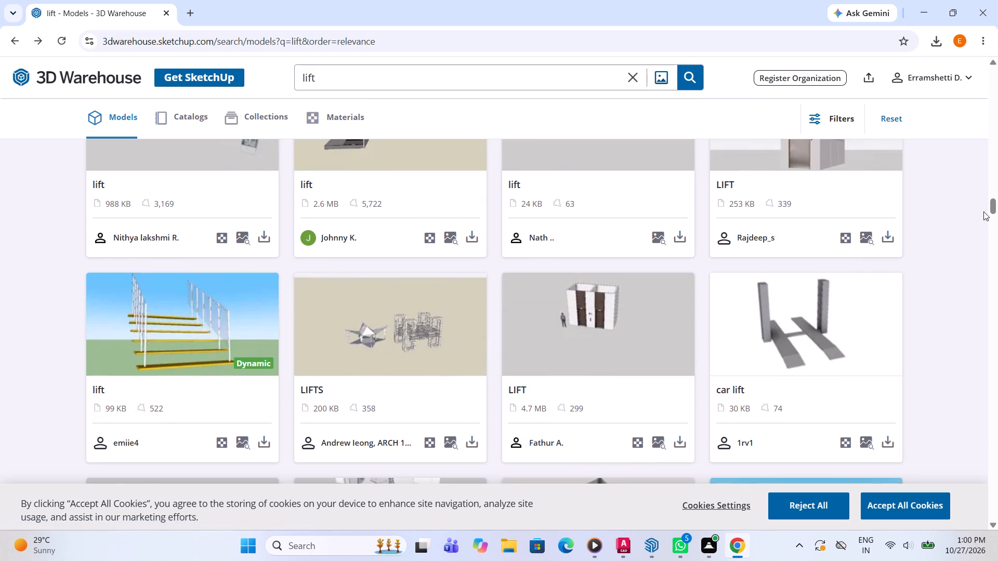
Try to download the 496 KB lift model with the white marble surround, near the start of the results, as a SketchUp file.
drag(992, 205, 983, 85)
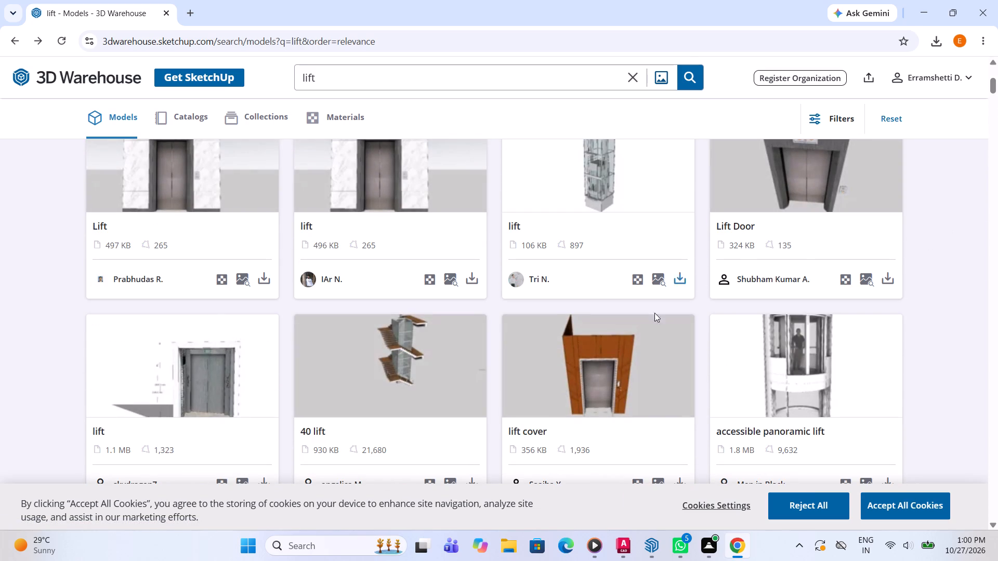
scroll(605, 407, up, 3)
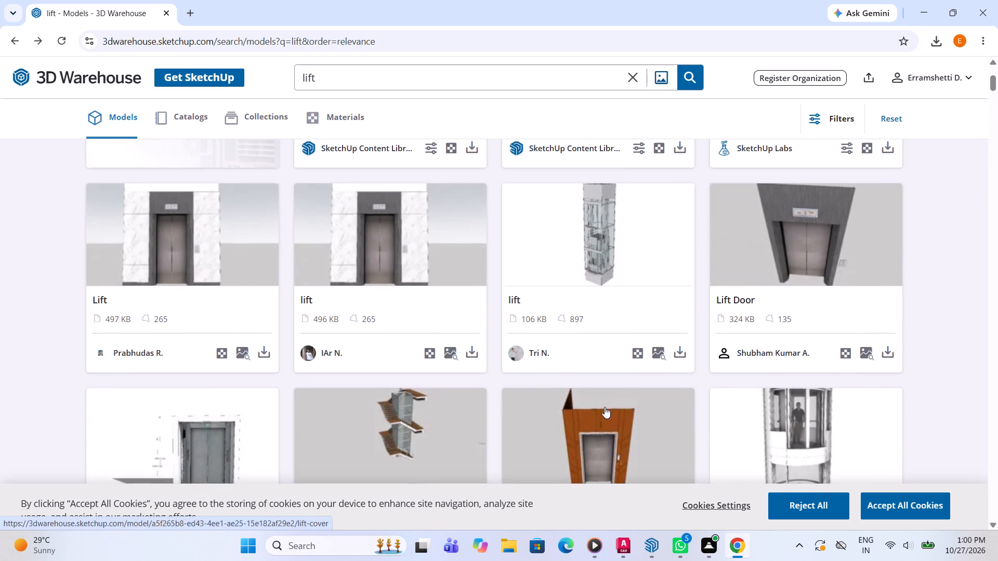
scroll(627, 400, up, 1)
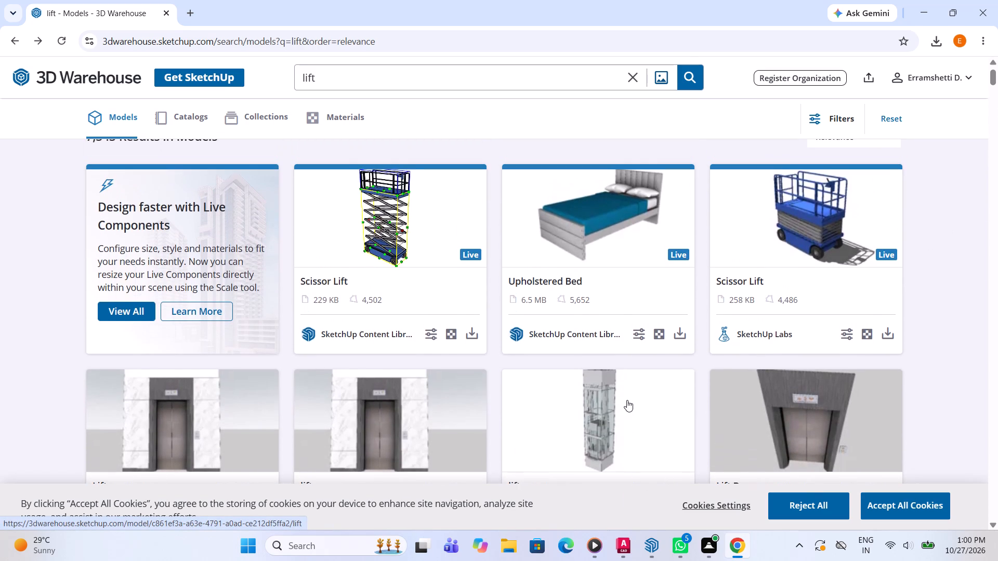
scroll(627, 400, up, 1)
scroll(600, 377, down, 3)
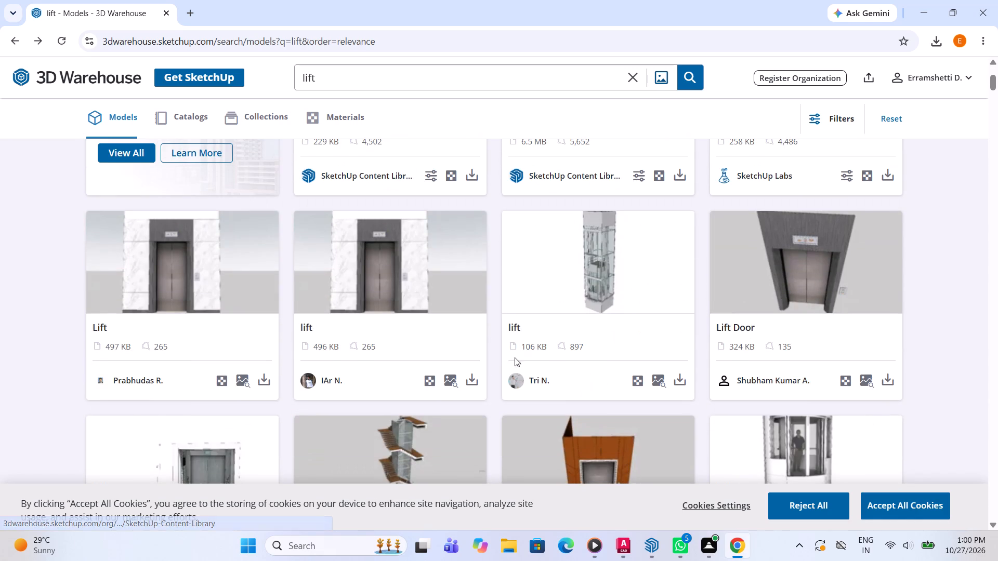
click(477, 376)
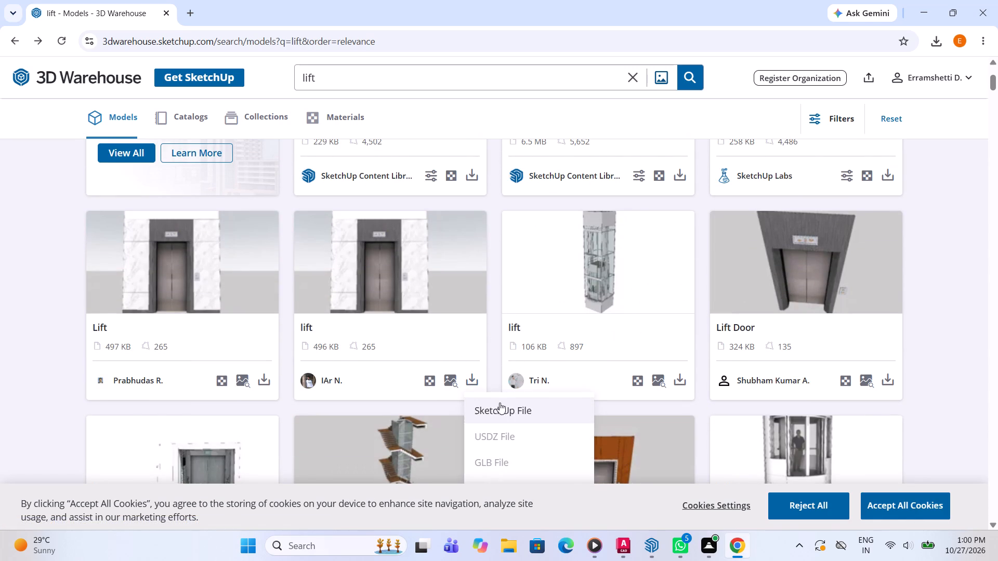
click(504, 407)
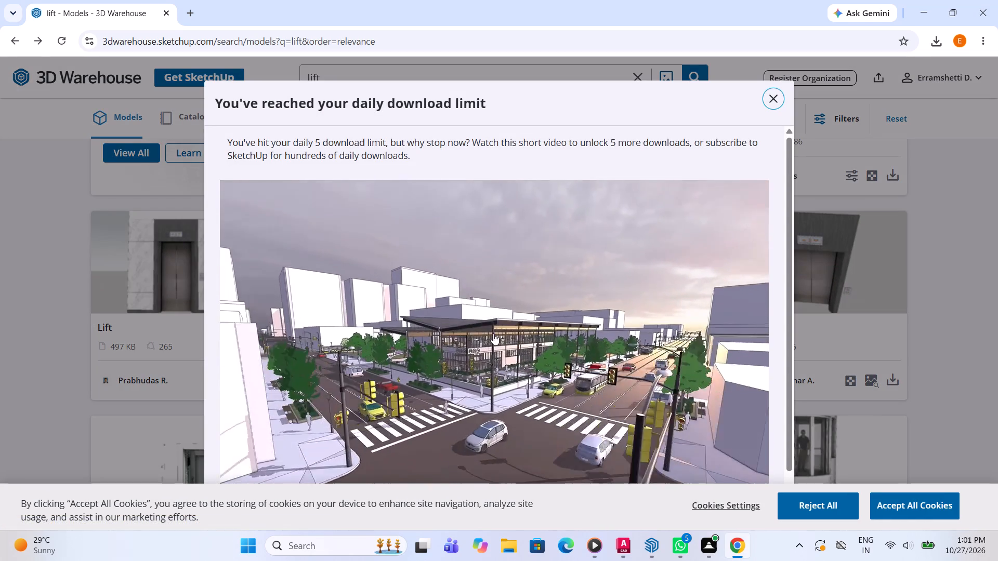
scroll(492, 369, down, 7)
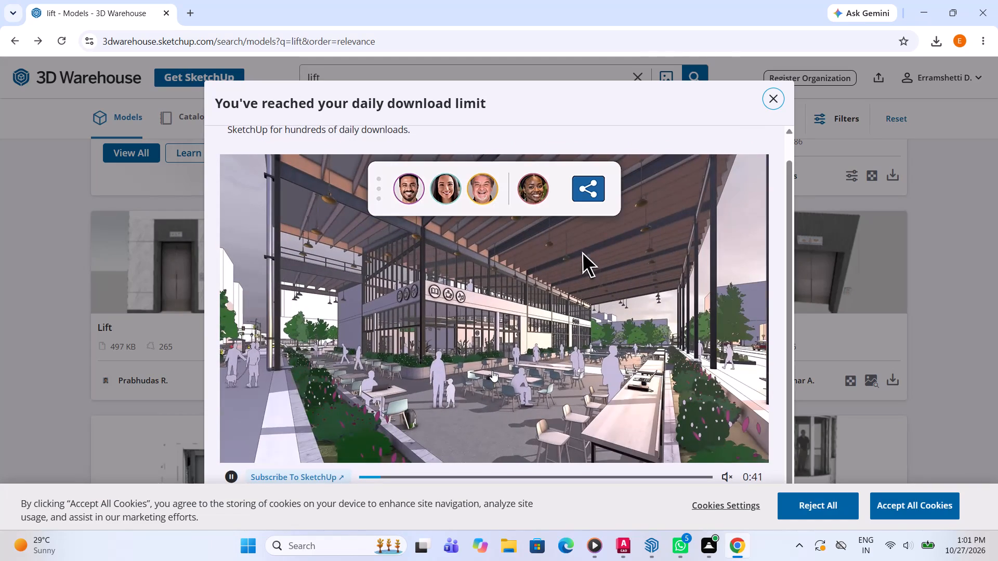
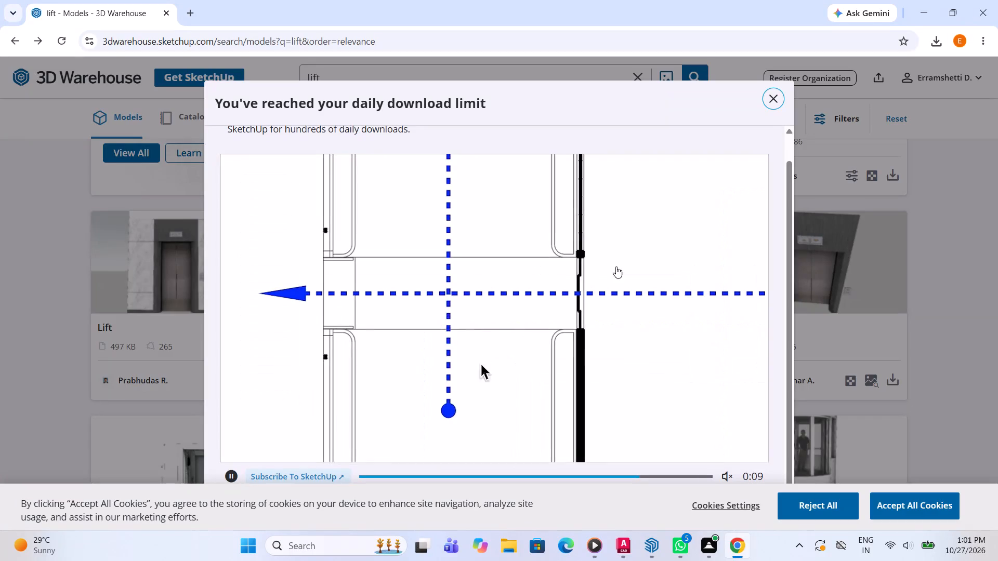
Request the 496 KB lift model as a SketchUp file and watch the short video to unlock more downloads, declining the subscription offer.
click(769, 102)
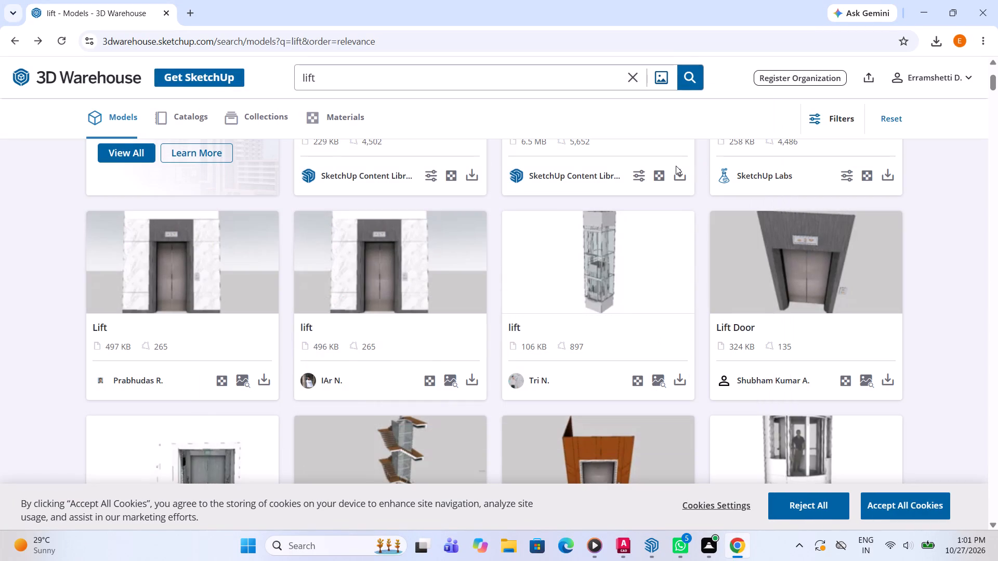
click(477, 377)
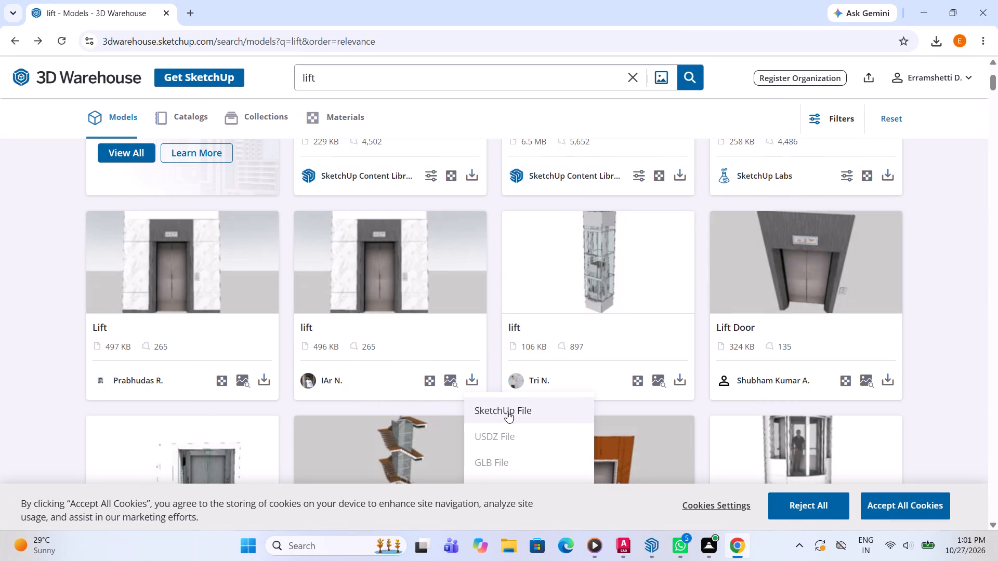
click(509, 415)
scroll(514, 372, down, 5)
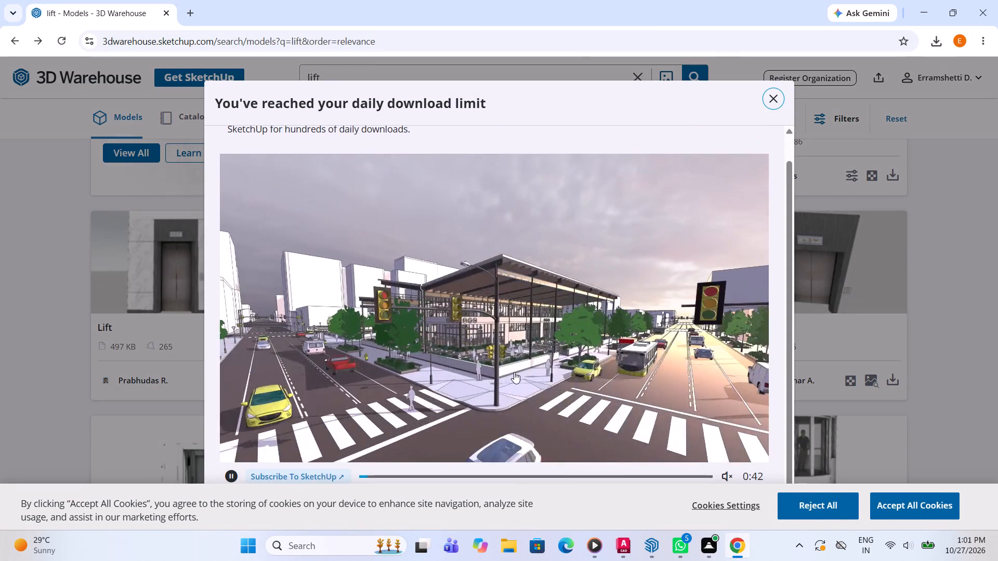
scroll(514, 372, down, 3)
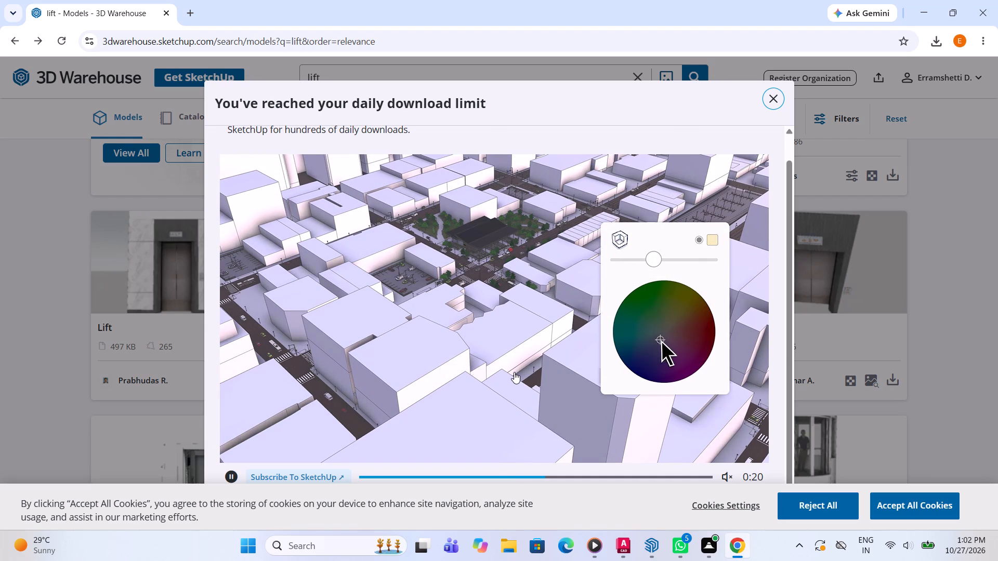
scroll(554, 309, up, 2)
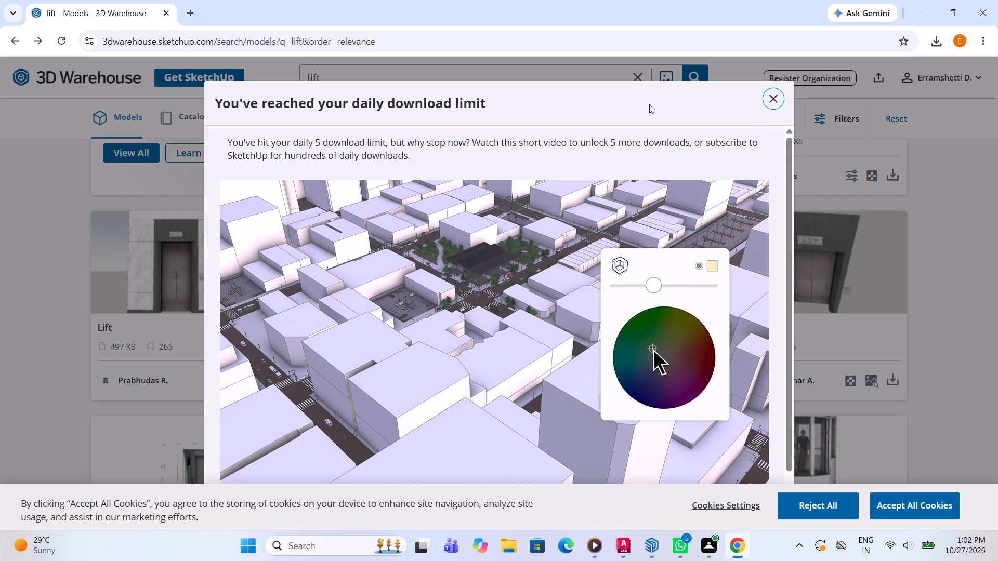
scroll(631, 108, down, 5)
scroll(523, 260, down, 4)
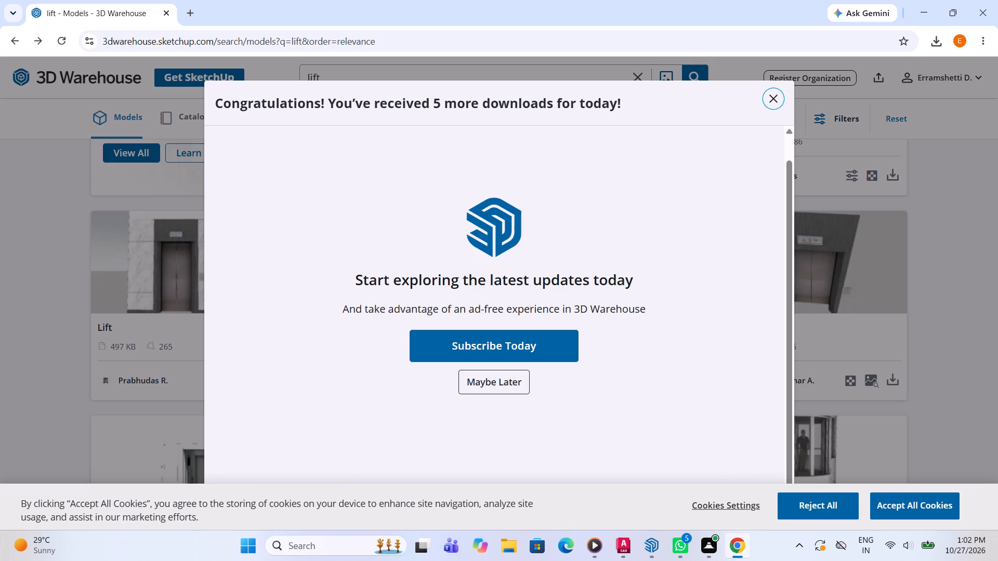
click(489, 378)
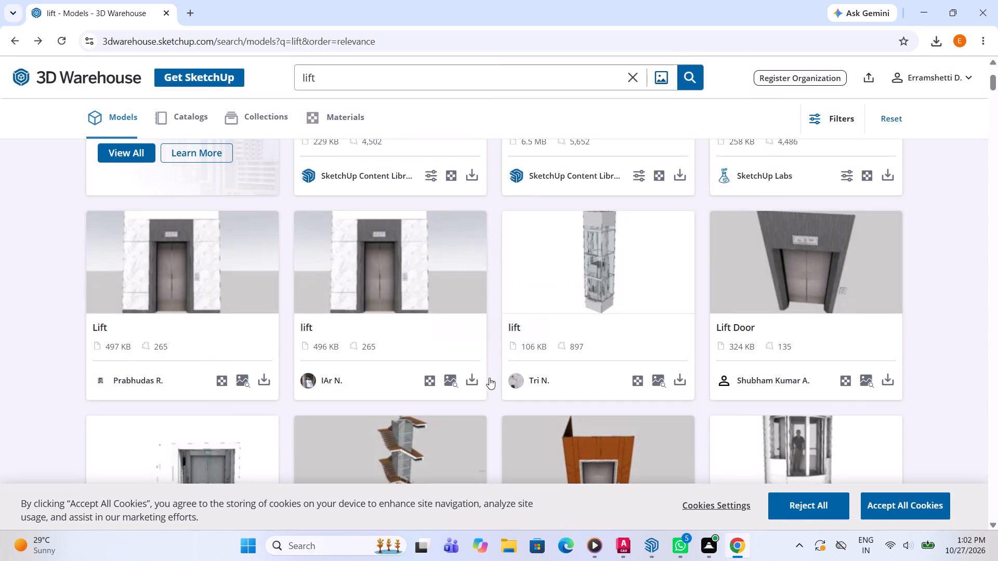
Download the 496 KB lift model as a SketchUp file.
click(475, 376)
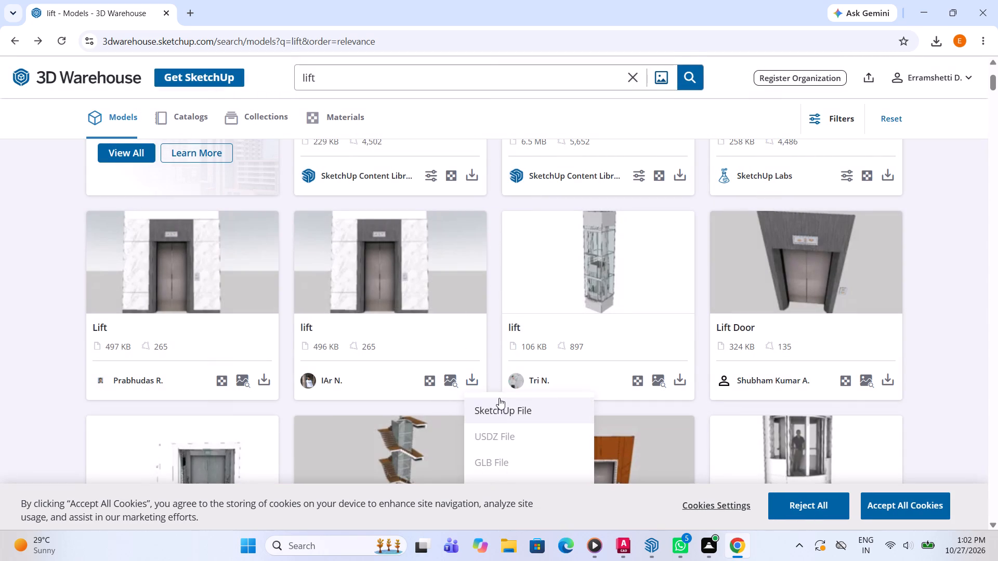
click(499, 412)
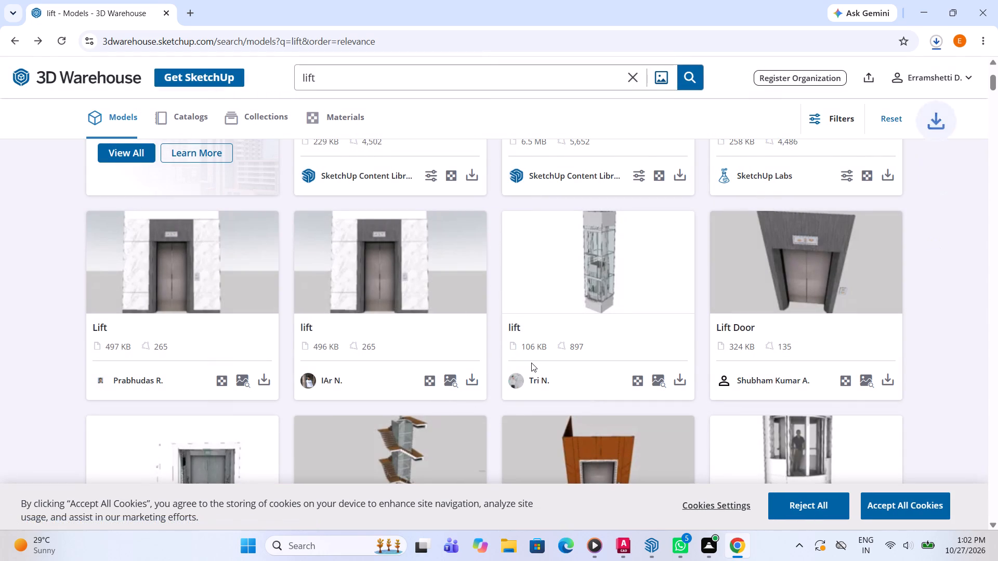
Switch to SketchUp and import Elevator+Lift from Downloads, placing it so the lift stands beside the house model.
click(916, 5)
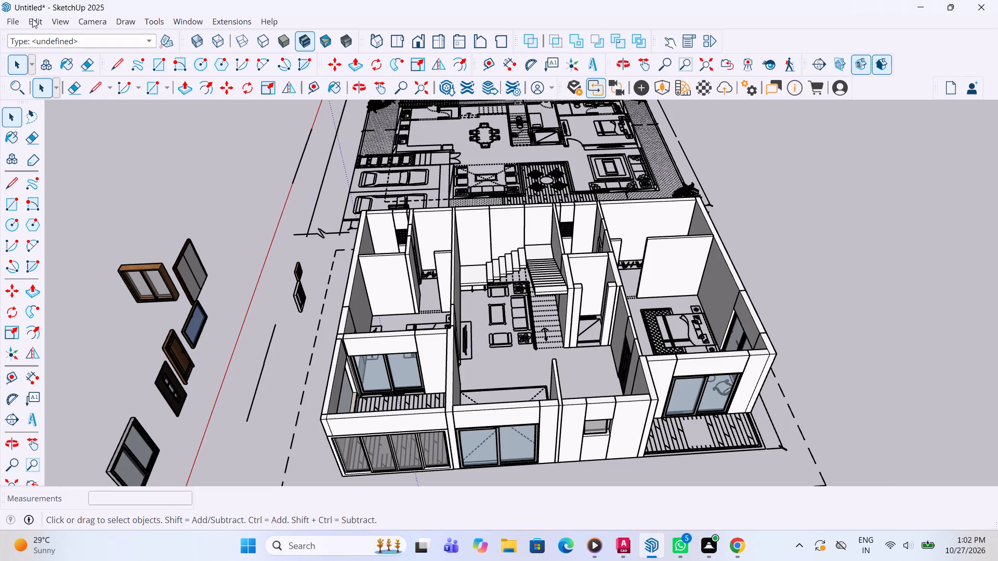
click(12, 19)
click(66, 206)
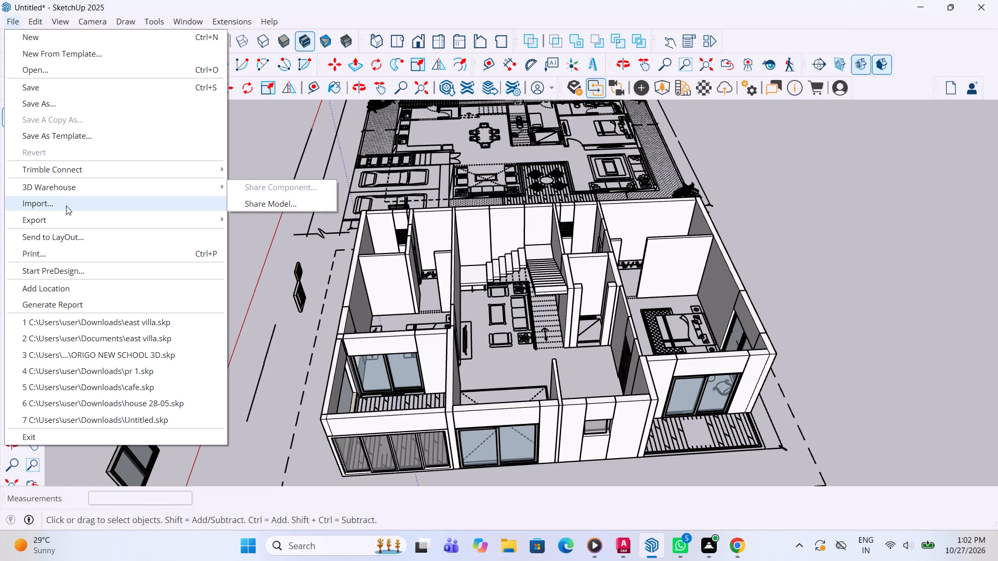
click(196, 137)
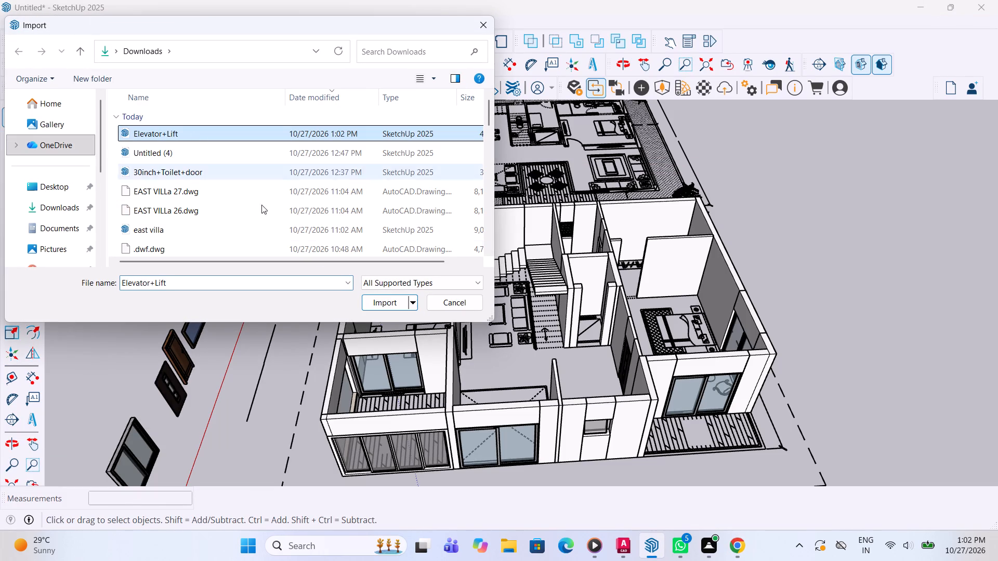
click(370, 304)
scroll(580, 330, up, 2)
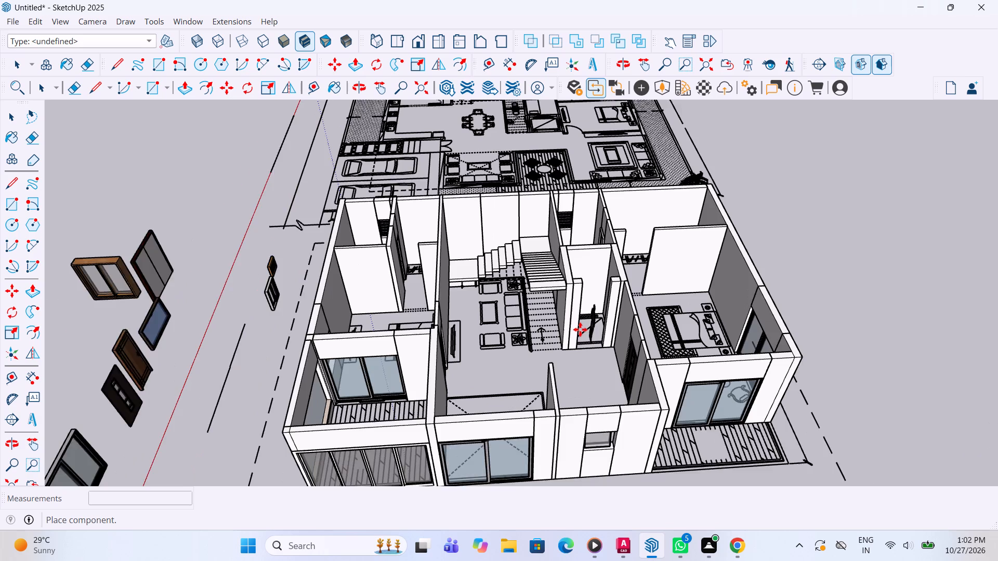
scroll(322, 257, down, 3)
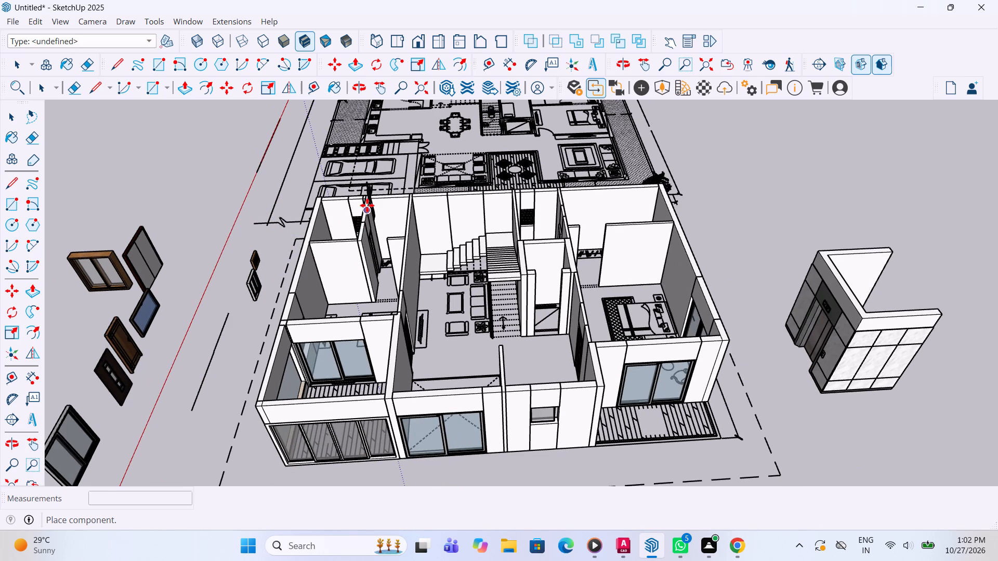
click(367, 205)
Explode the imported lift component into its separate parts.
drag(14, 306, 18, 307)
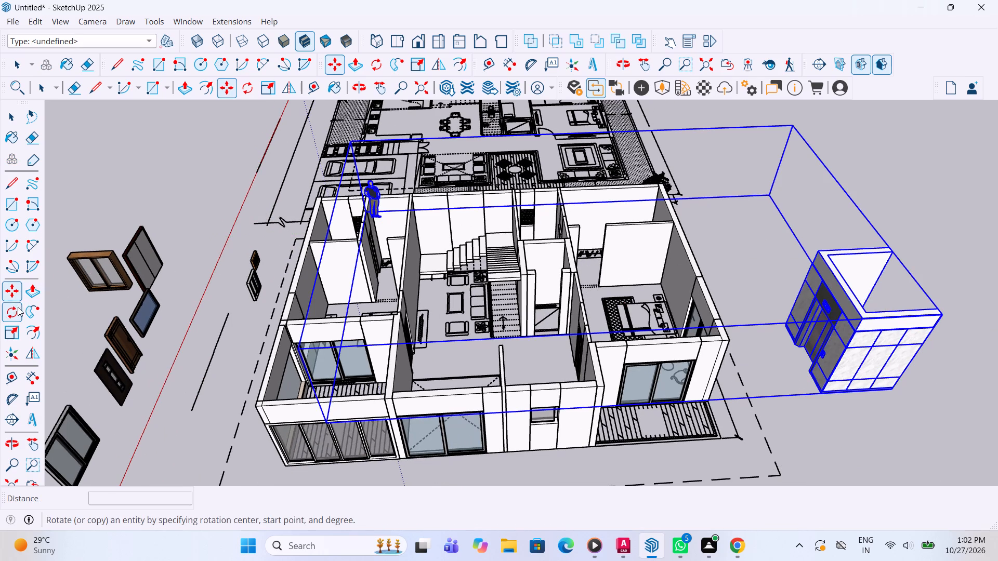
drag(18, 307, 27, 308)
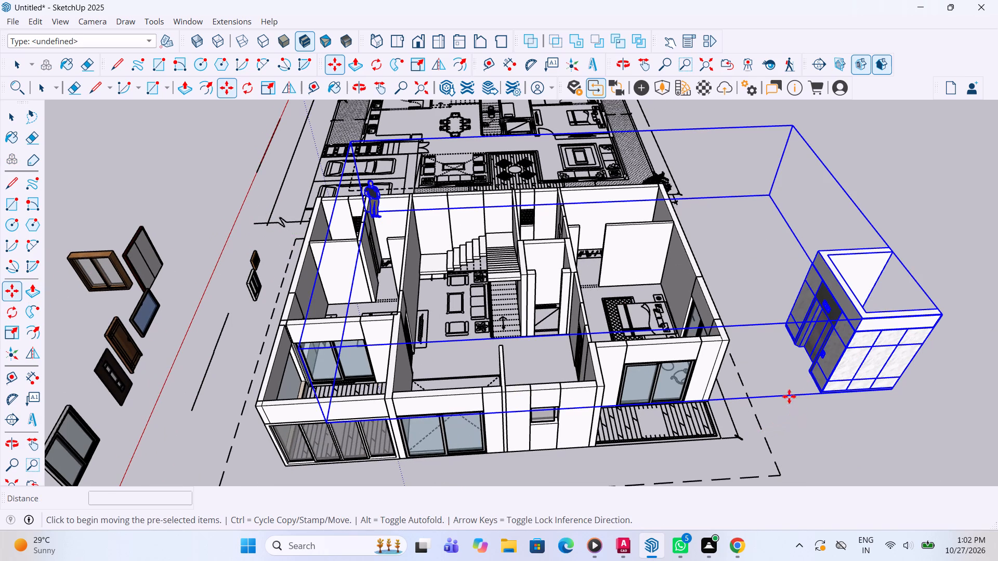
scroll(617, 394, down, 4)
middle_click(613, 393)
key(space)
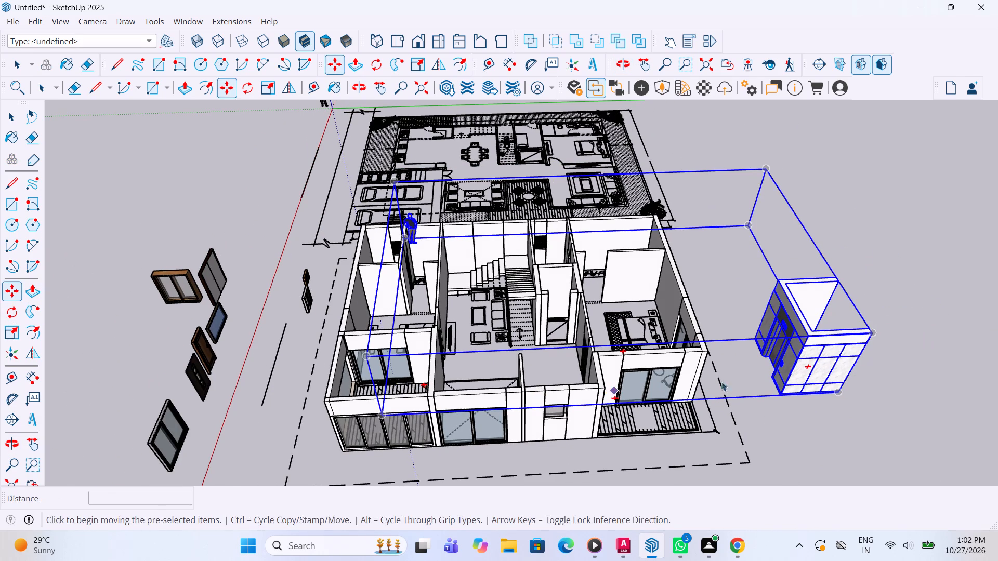
right_click(781, 346)
click(812, 154)
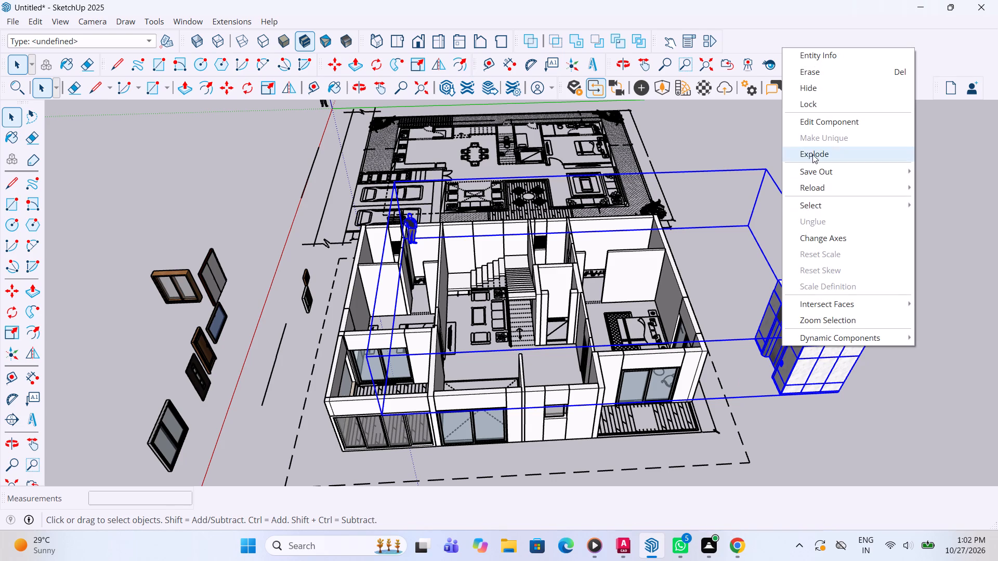
Delete the human figure that came with the lift model, near the rear rooms of the house.
click(416, 232)
scroll(415, 232, up, 1)
click(415, 232)
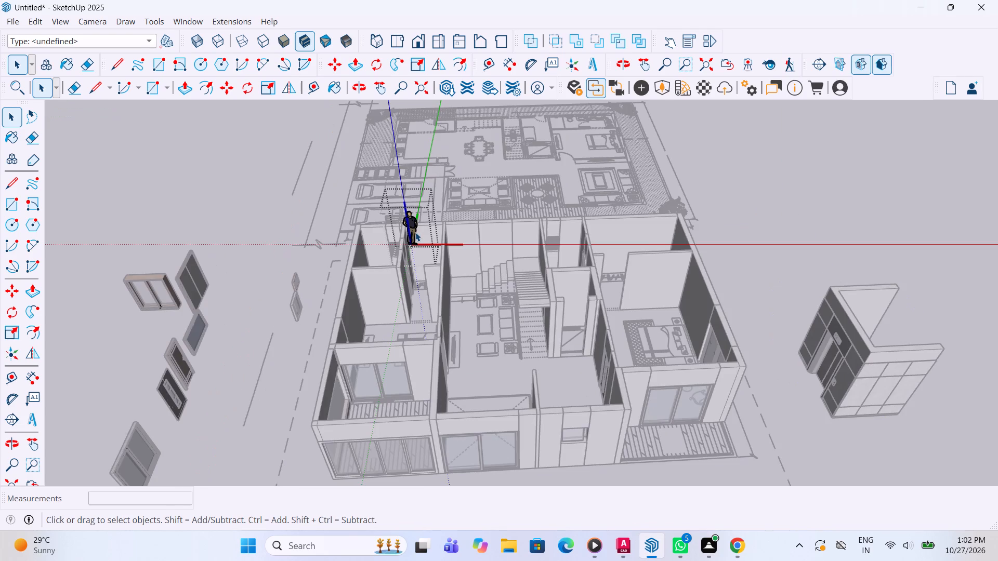
click(415, 232)
key(Delete)
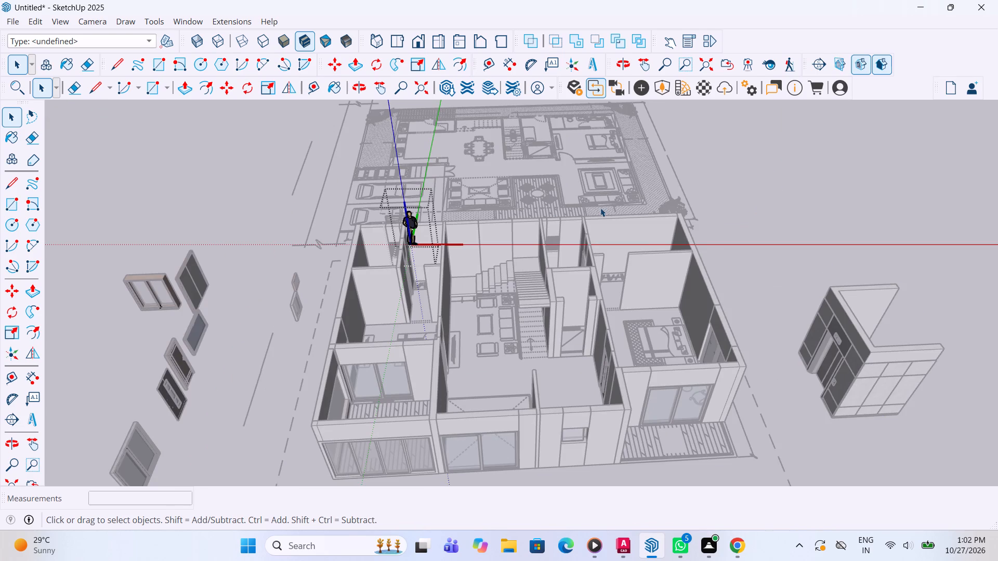
click(601, 207)
click(409, 217)
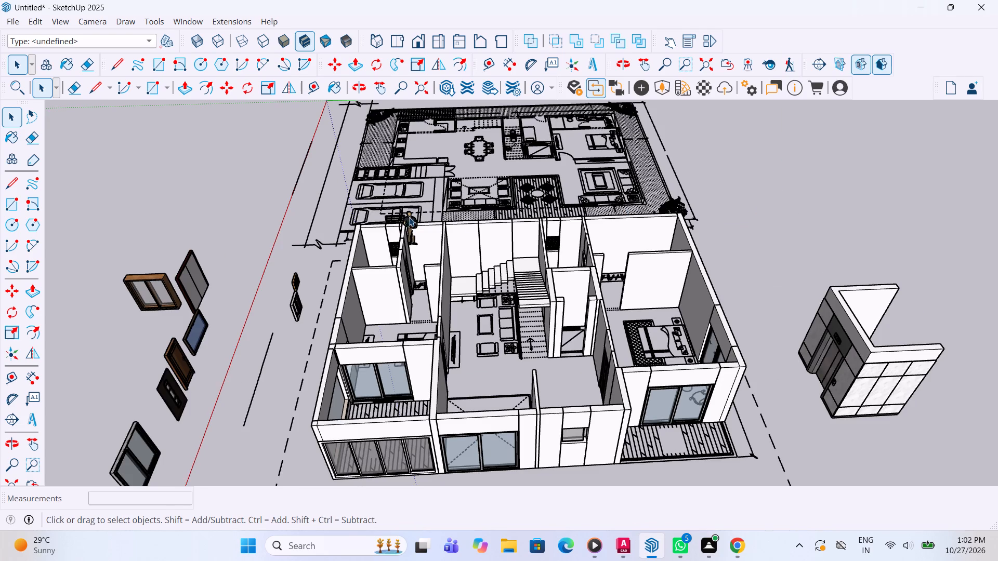
key(Delete)
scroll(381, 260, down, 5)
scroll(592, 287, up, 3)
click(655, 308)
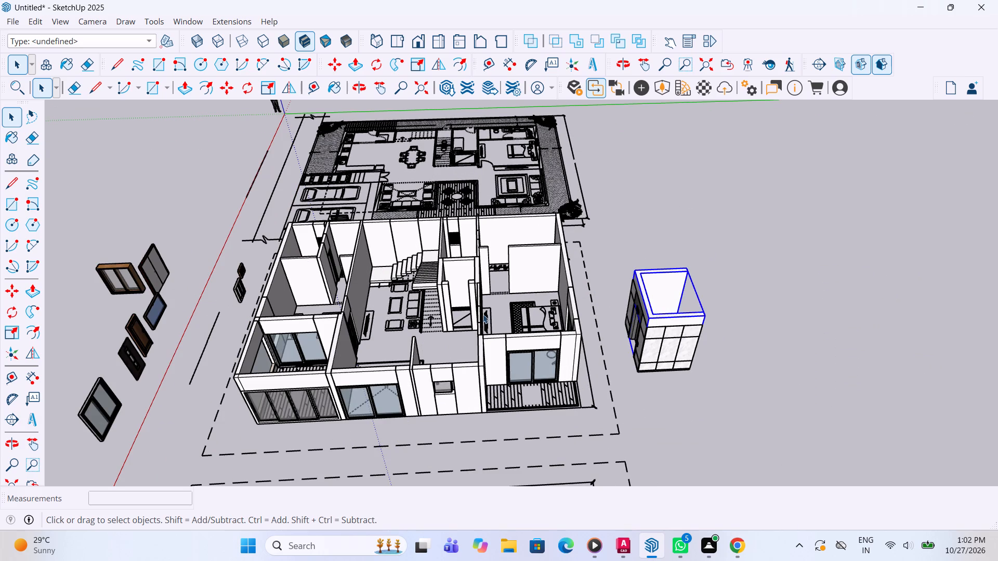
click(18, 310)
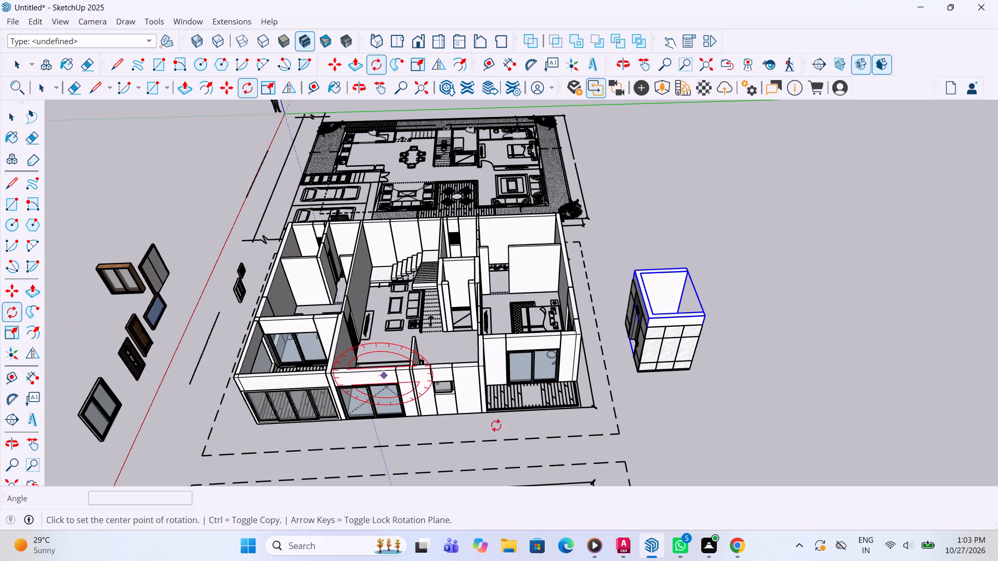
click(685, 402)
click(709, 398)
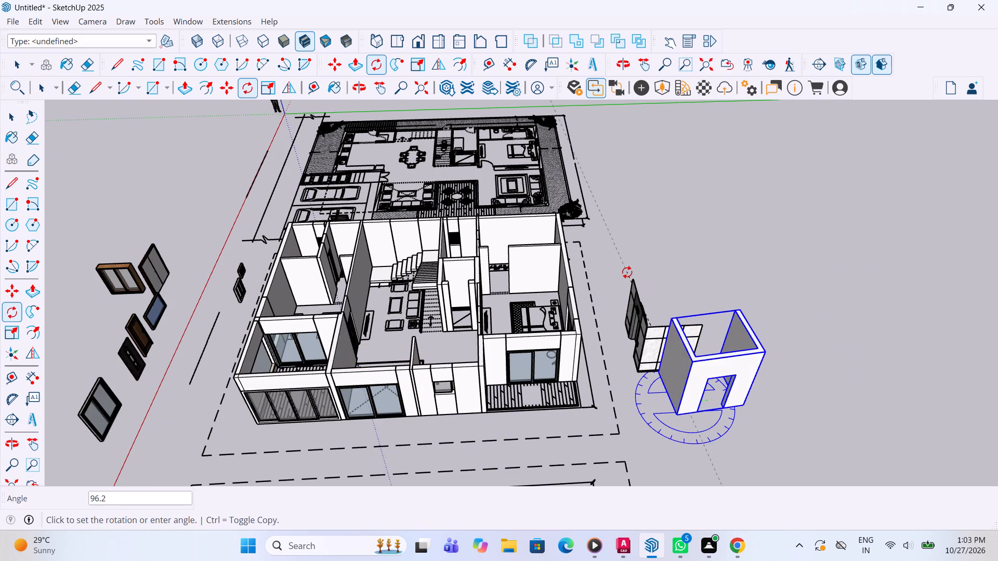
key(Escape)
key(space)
Select the parts of the lift enclosure beside the house and make them a group.
drag(711, 408, 694, 375)
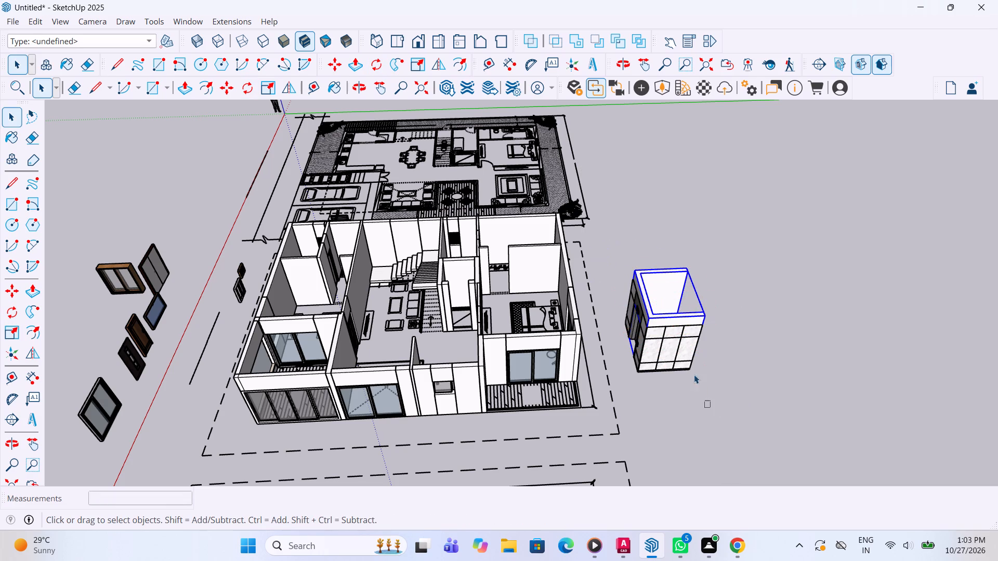
drag(694, 375, 651, 284)
right_click(658, 319)
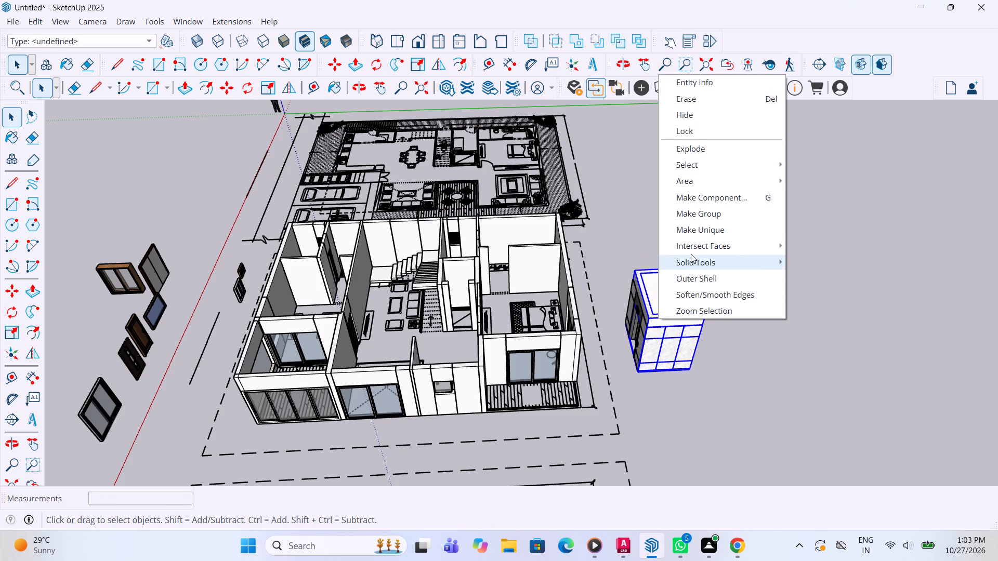
click(712, 218)
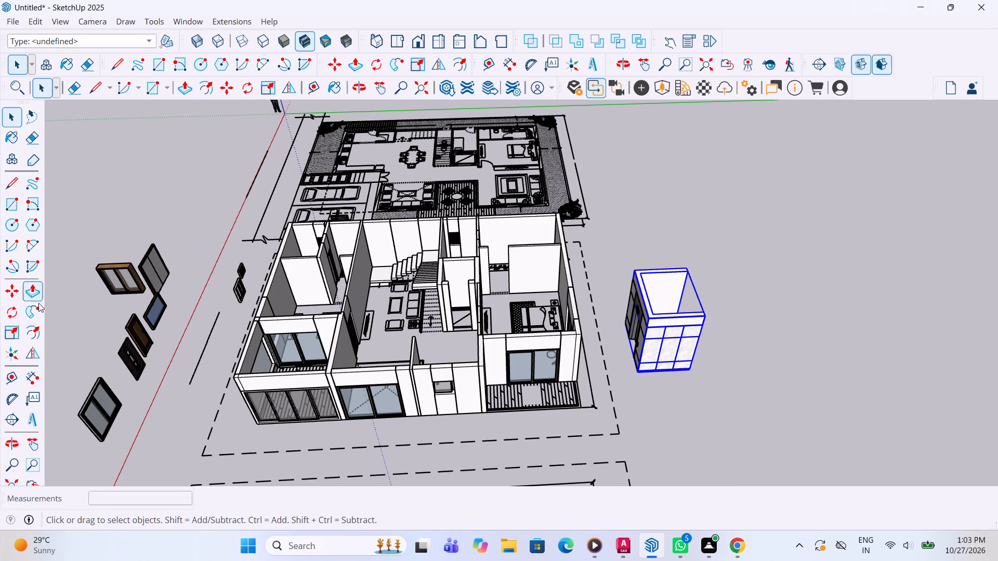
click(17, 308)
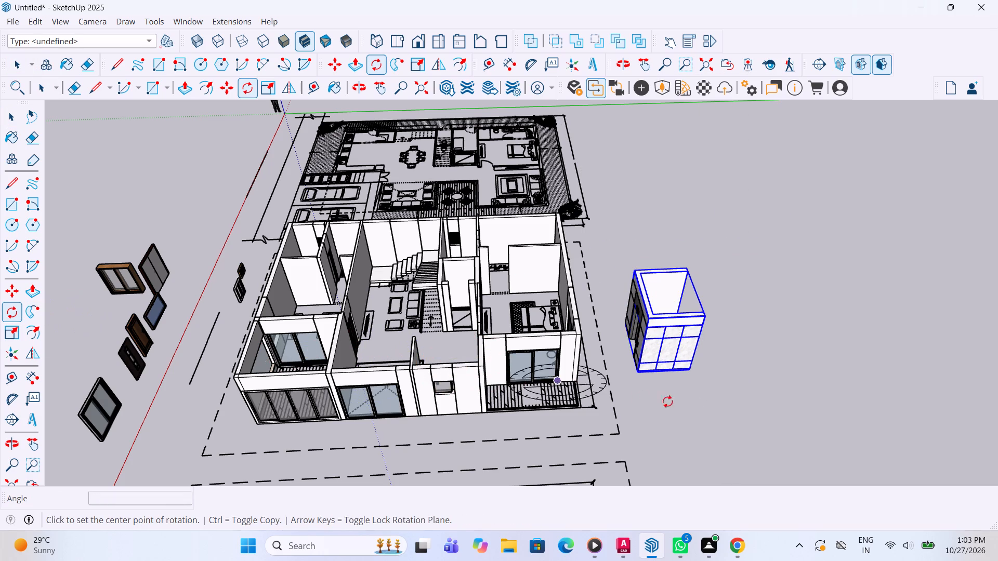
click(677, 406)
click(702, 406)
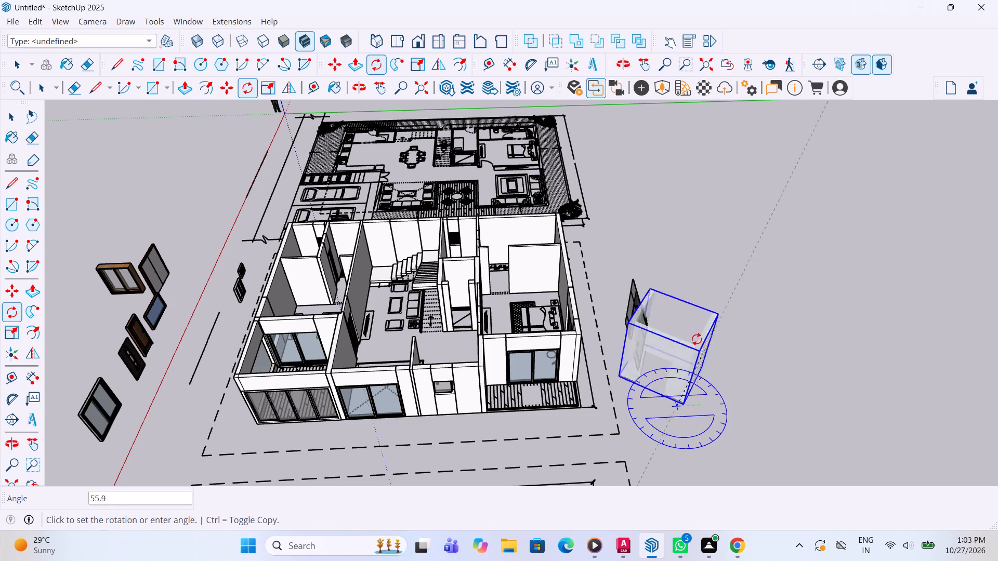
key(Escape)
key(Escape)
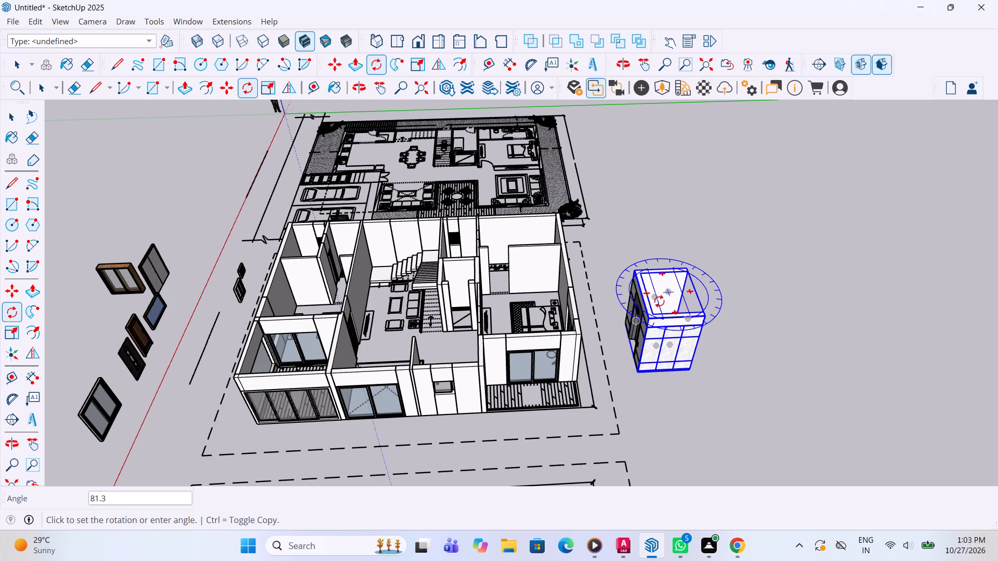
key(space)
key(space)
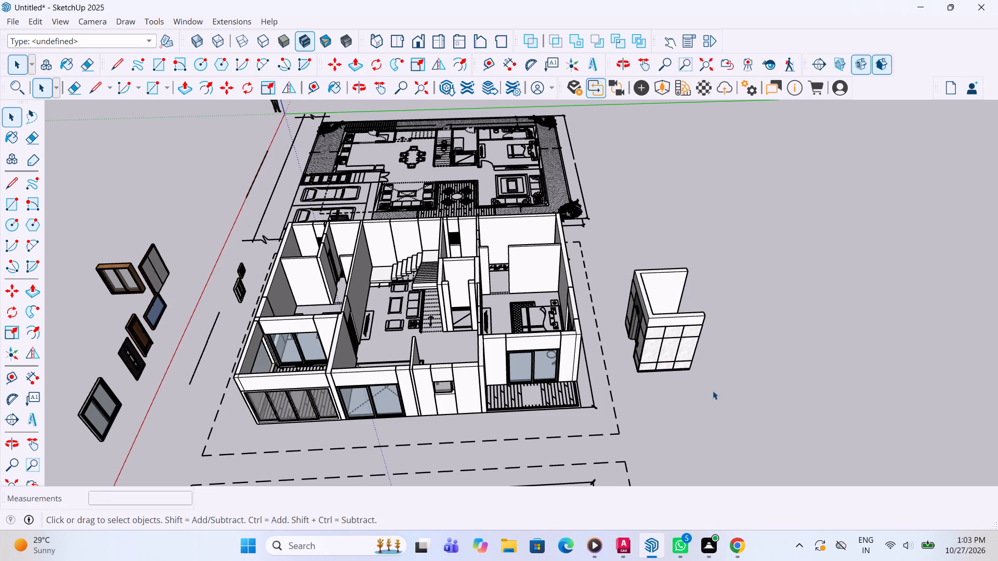
Select the whole lift, including its door and front panels, and make it one group.
drag(713, 393, 620, 251)
drag(620, 251, 620, 251)
right_click(656, 318)
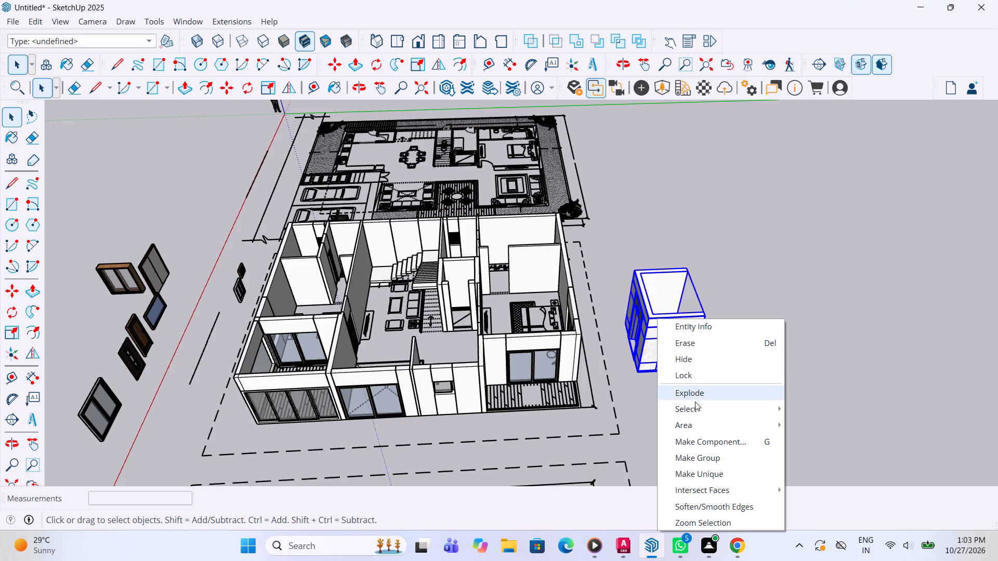
click(706, 456)
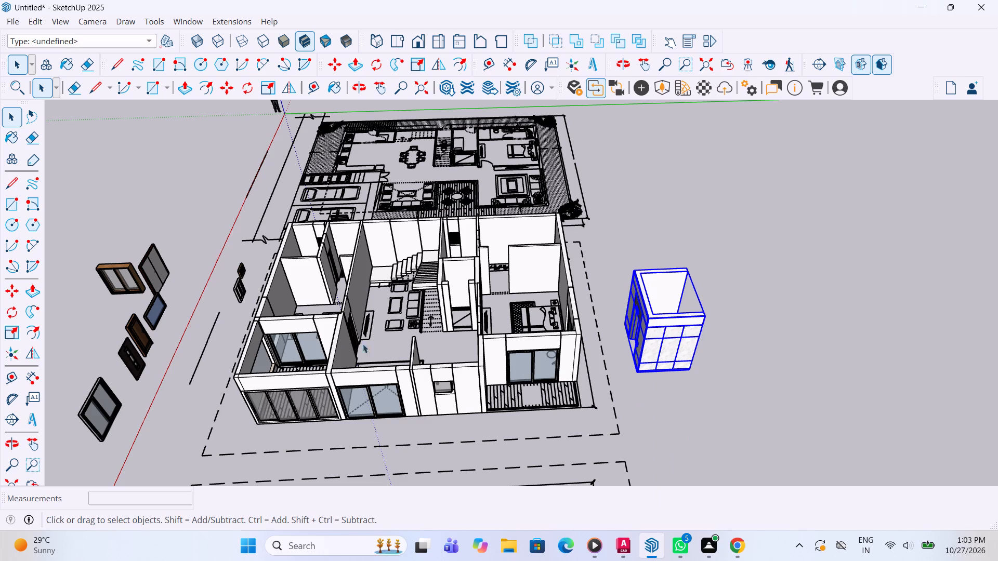
Rotate the lift group 90 degrees on the ground plane so its door faces the front of the house.
click(7, 308)
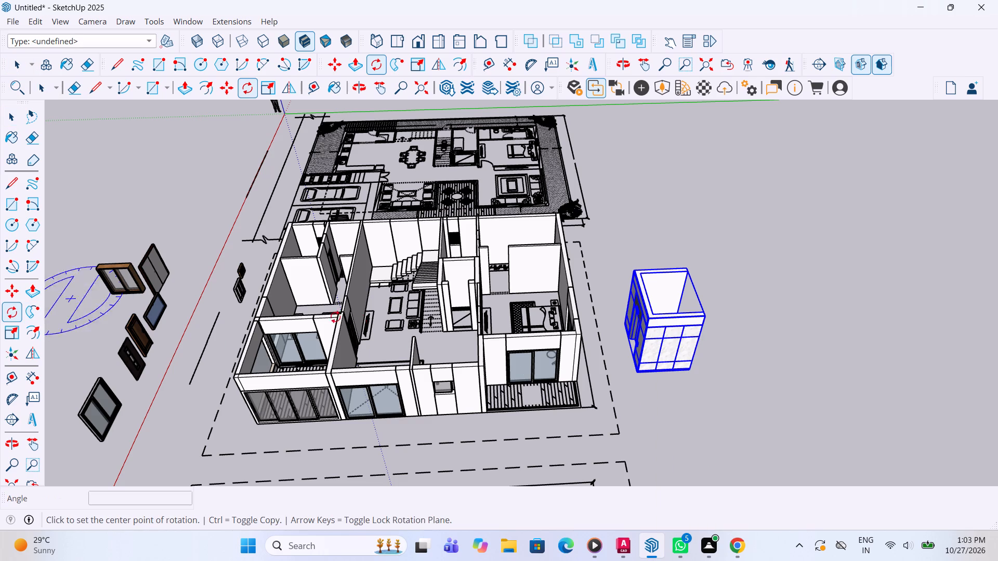
click(708, 393)
click(727, 395)
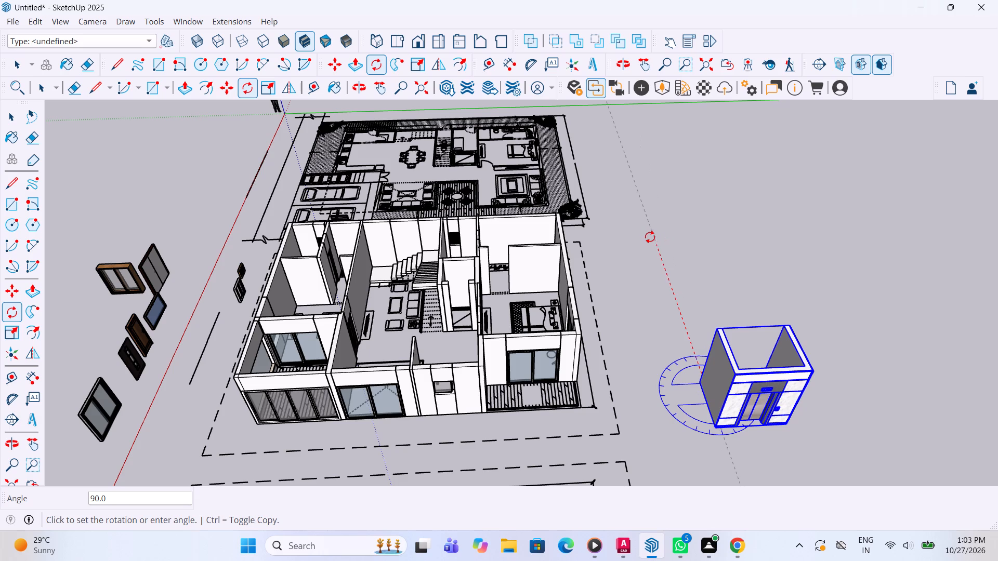
click(648, 234)
Move the lift group into the shaft beside the staircase, aligning its bottom front corner with the shaft wall's floor corner.
key(m)
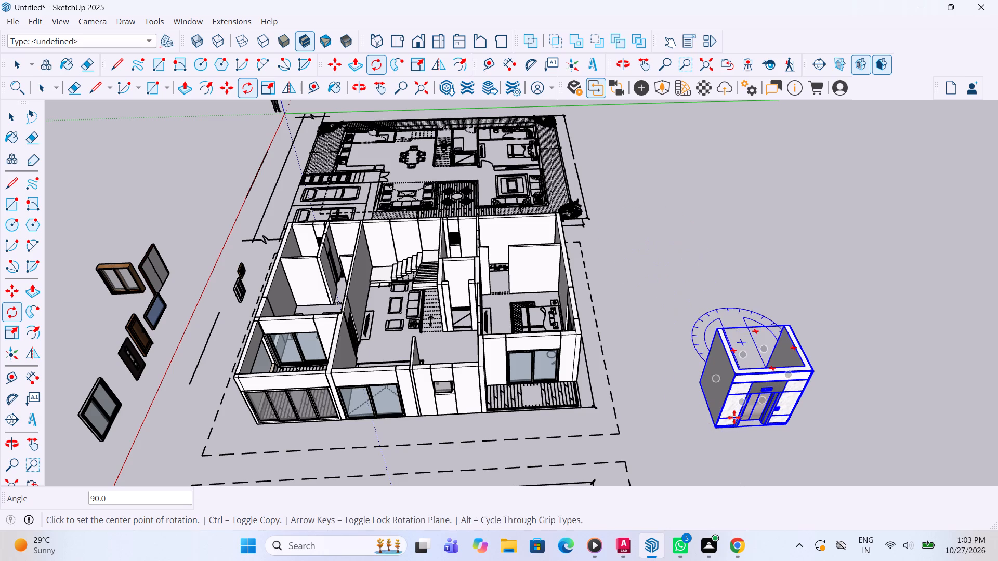
click(716, 428)
scroll(501, 327, up, 4)
scroll(423, 322, up, 2)
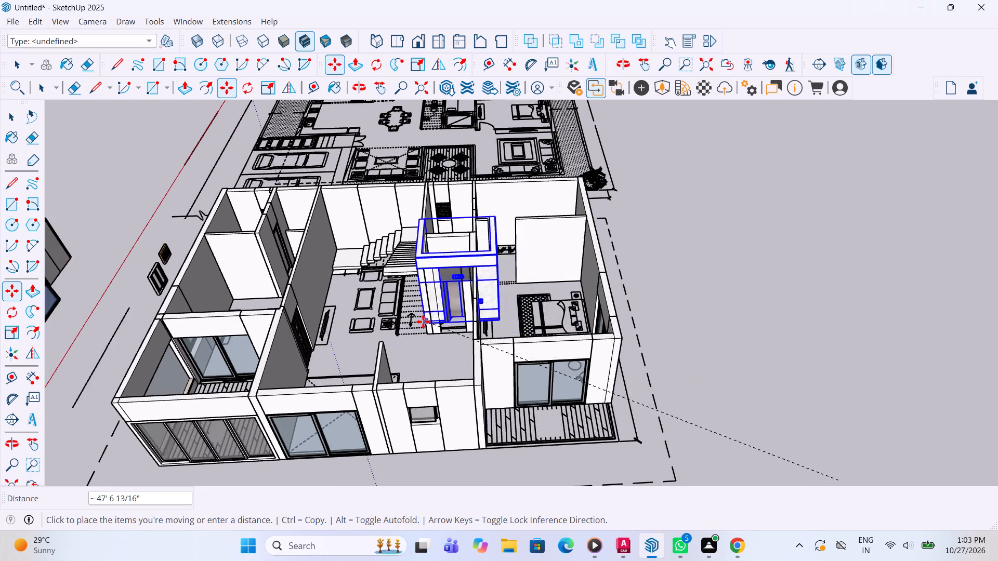
scroll(423, 322, up, 11)
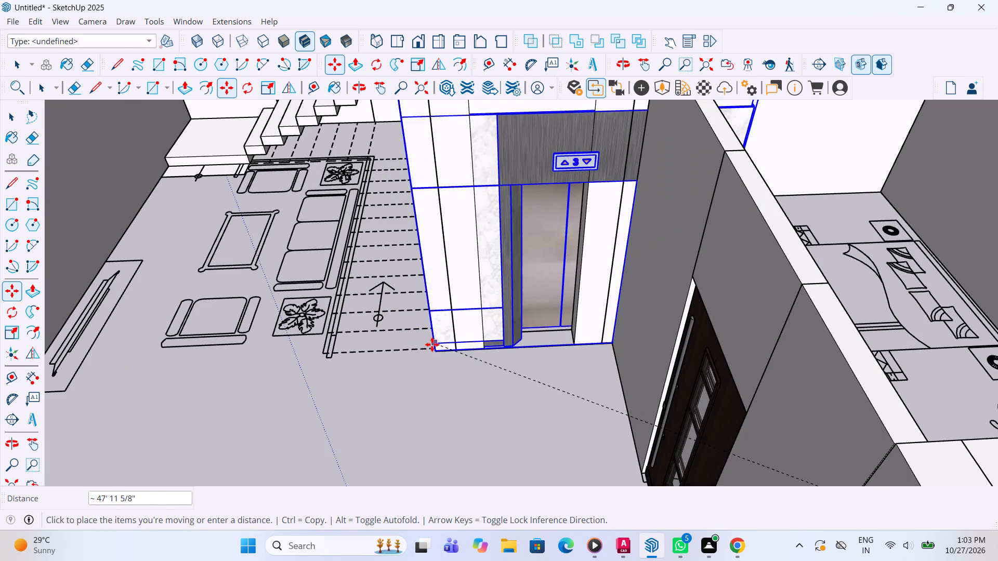
click(433, 341)
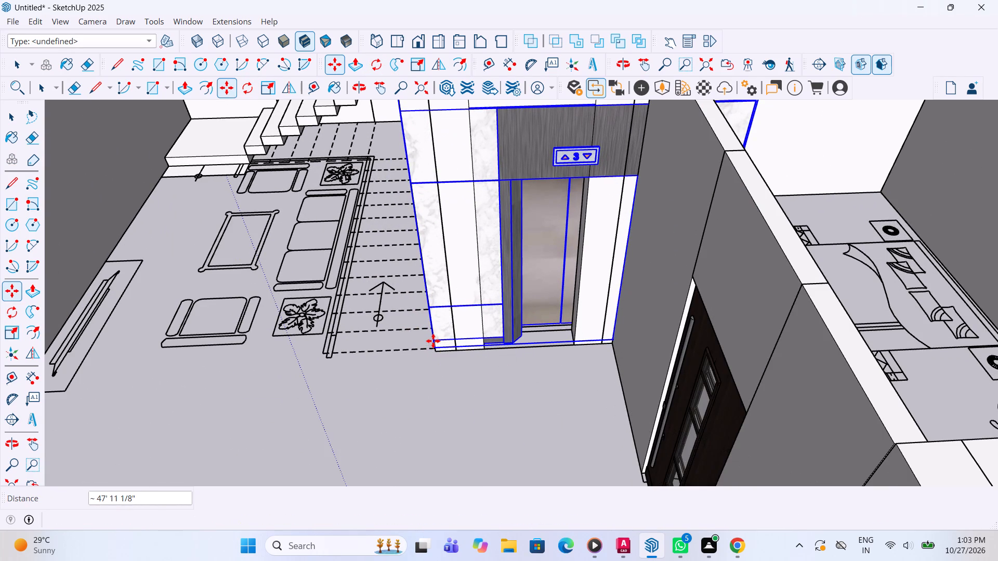
scroll(443, 353, down, 1)
middle_drag(441, 351, 437, 348)
scroll(437, 348, up, 3)
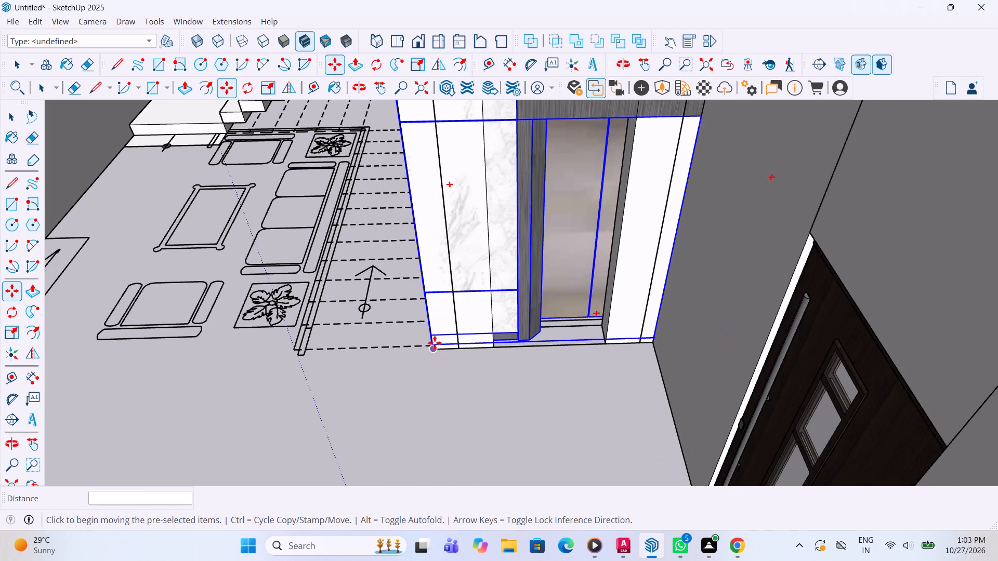
double_click(432, 340)
click(433, 344)
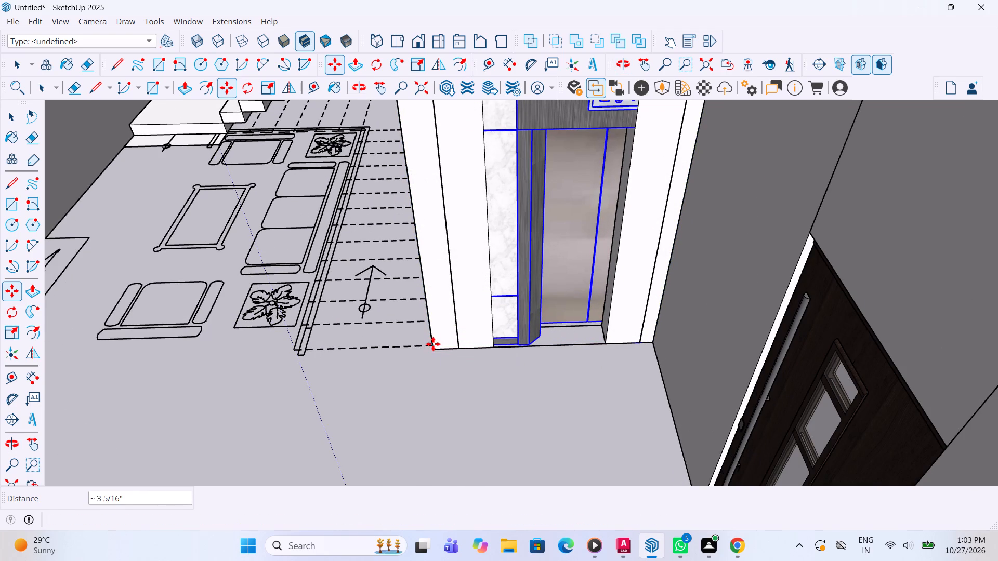
Scale the lift's width down from the bedroom side so it fits between the shaft walls.
key(s)
scroll(412, 356, down, 5)
scroll(469, 346, down, 4)
middle_drag(517, 282, 509, 282)
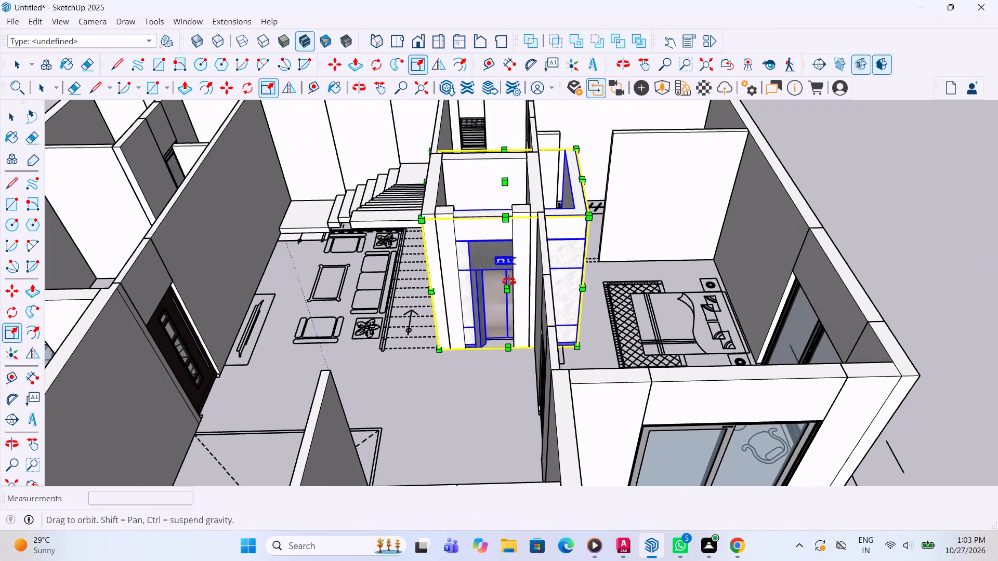
middle_drag(509, 282, 454, 285)
drag(579, 260, 578, 260)
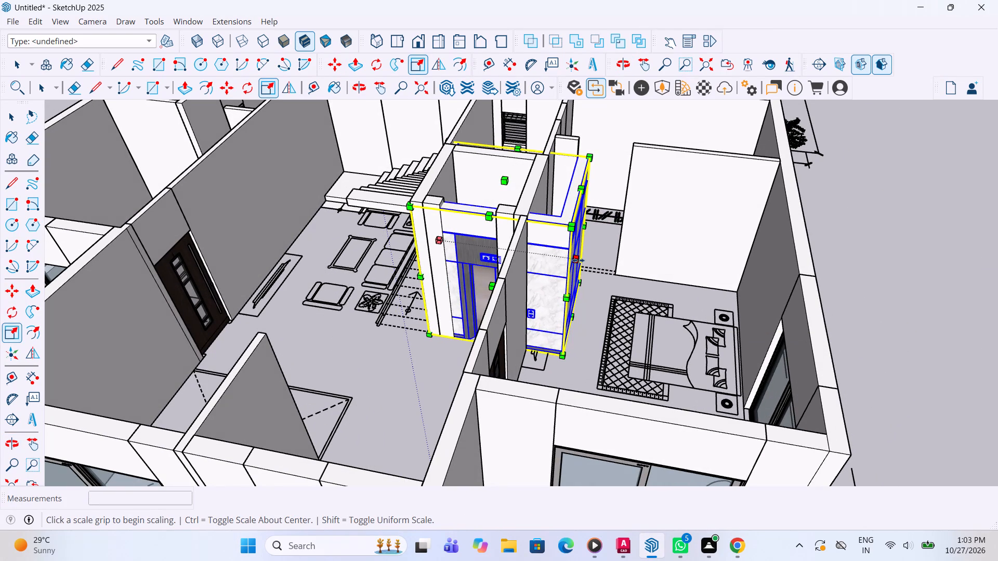
drag(578, 260, 532, 251)
Scale the lift's depth down from the toilet side to fit within the shaft's back wall, and deselect it.
scroll(503, 192, up, 4)
middle_drag(505, 194, 558, 339)
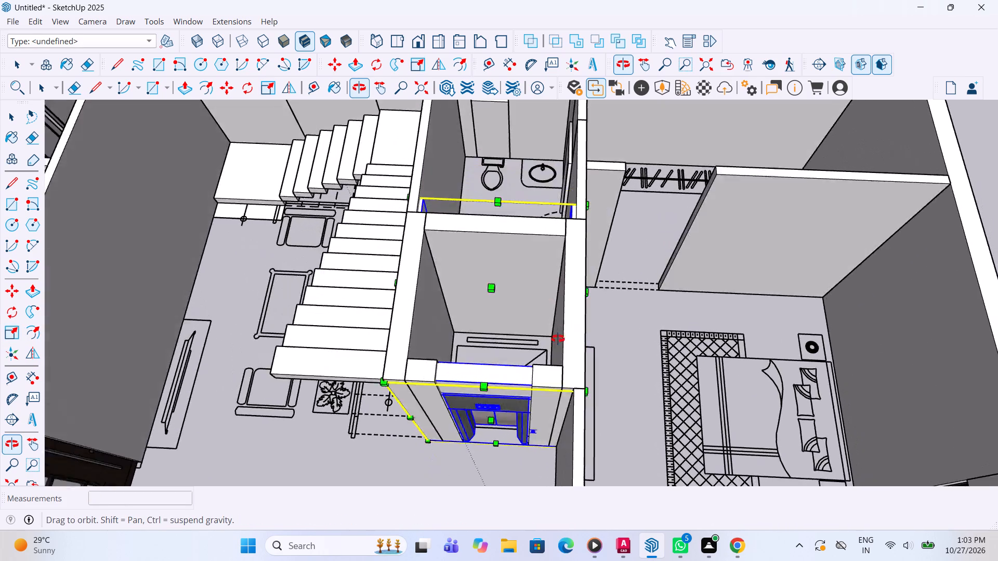
middle_drag(558, 339, 711, 377)
middle_click(867, 338)
middle_drag(506, 315, 826, 254)
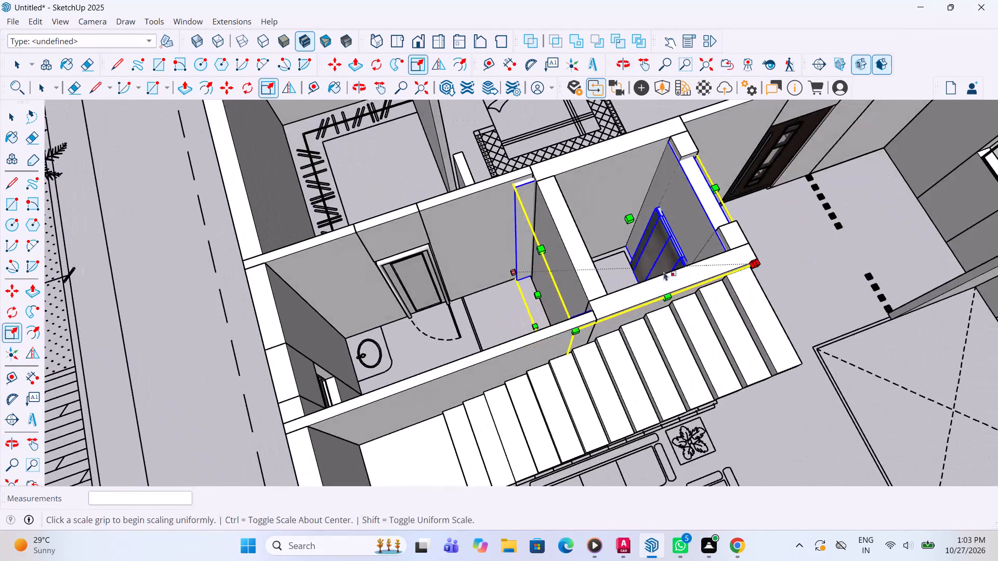
scroll(632, 281, up, 3)
drag(508, 298, 531, 293)
scroll(500, 303, down, 4)
middle_drag(646, 276, 392, 278)
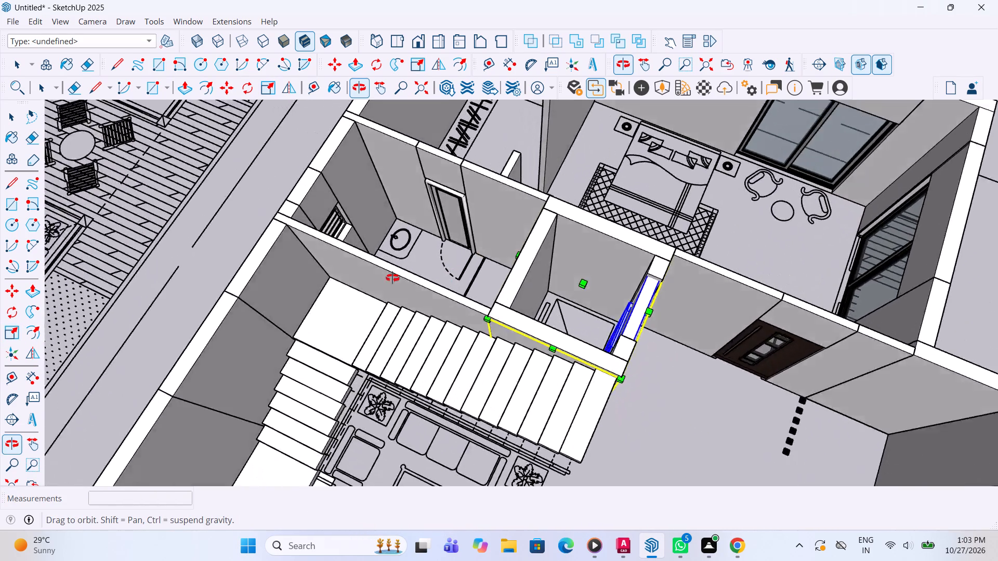
middle_drag(392, 278, 315, 274)
scroll(444, 294, down, 5)
key(space)
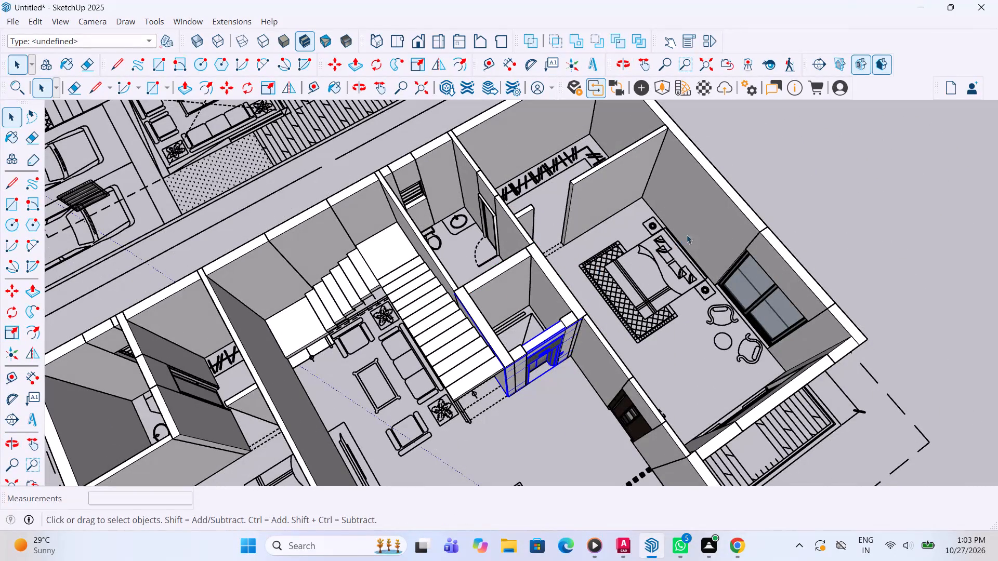
click(790, 185)
Examine how the lift door and front panels sit in the shaft opening, and check the lift within the whole house.
middle_drag(734, 248, 582, 184)
scroll(537, 293, up, 2)
scroll(516, 344, up, 12)
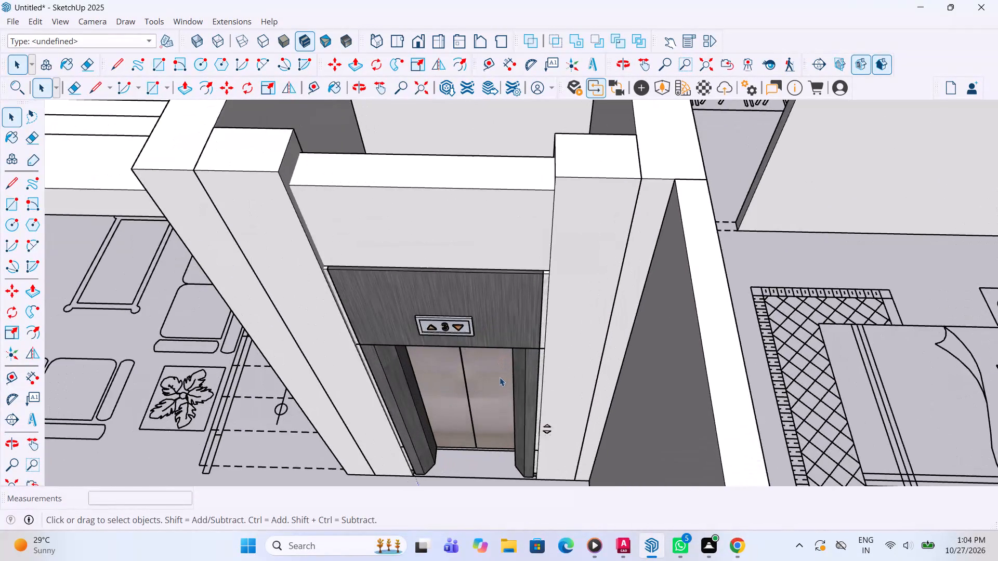
scroll(500, 377, up, 1)
scroll(501, 374, down, 12)
scroll(467, 339, up, 7)
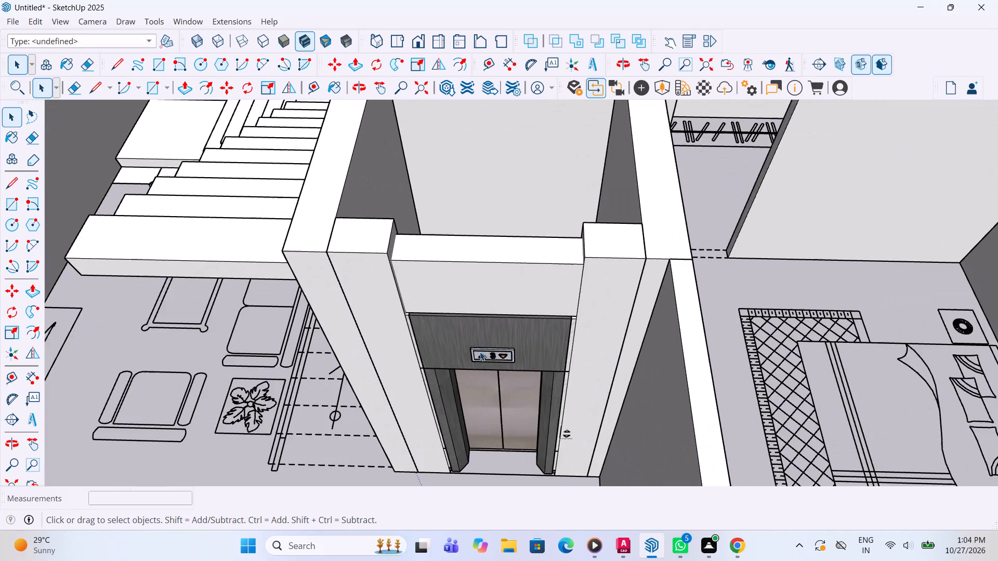
scroll(480, 352, up, 7)
scroll(488, 362, down, 5)
scroll(489, 365, down, 19)
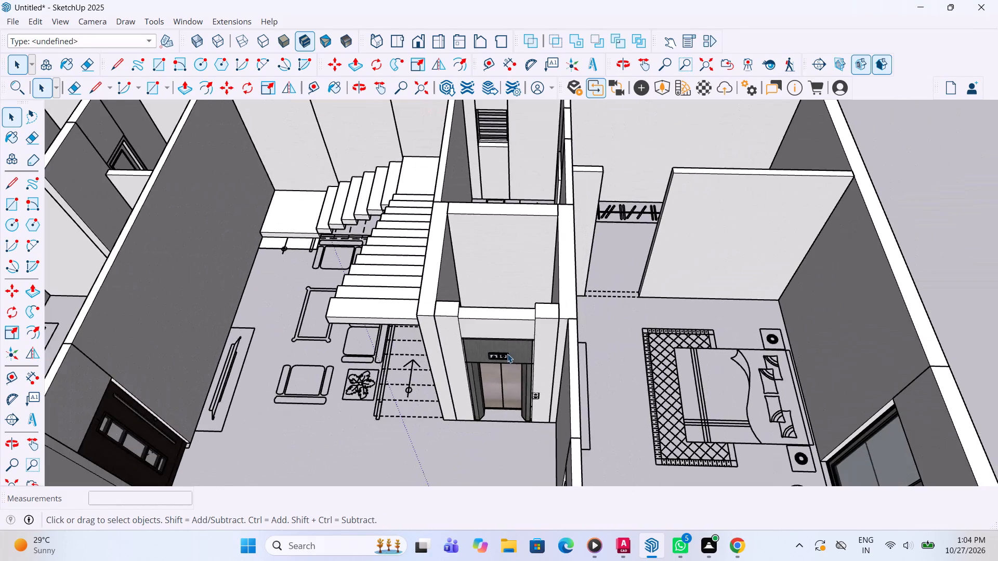
scroll(507, 354, down, 16)
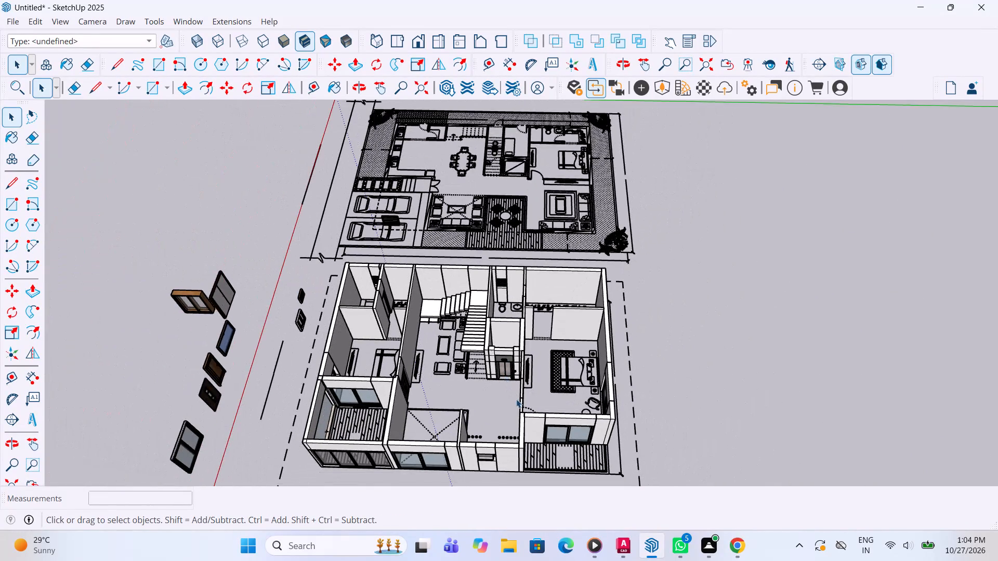
Draw a floor rectangle on the underside of the house, covering the main block from its rear corner to the opposite front corner.
middle_drag(527, 419, 533, 235)
middle_drag(519, 372, 517, 259)
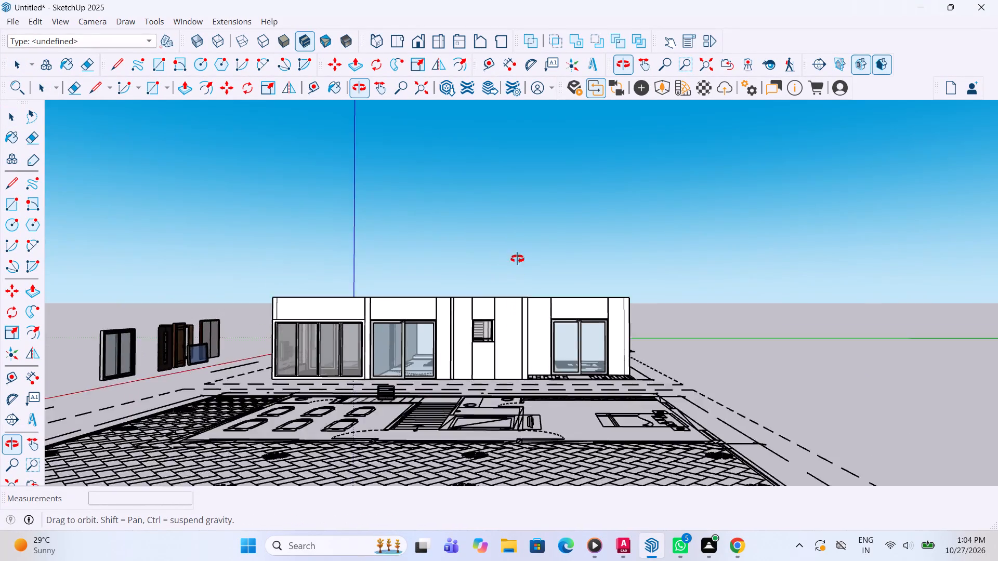
middle_drag(517, 259, 524, 175)
scroll(429, 290, up, 4)
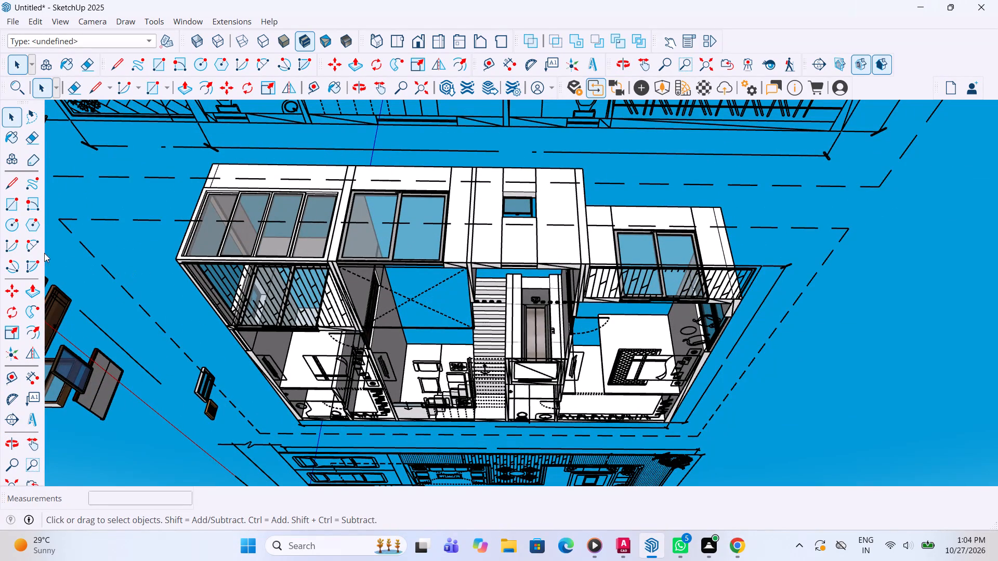
click(10, 209)
scroll(240, 402, up, 4)
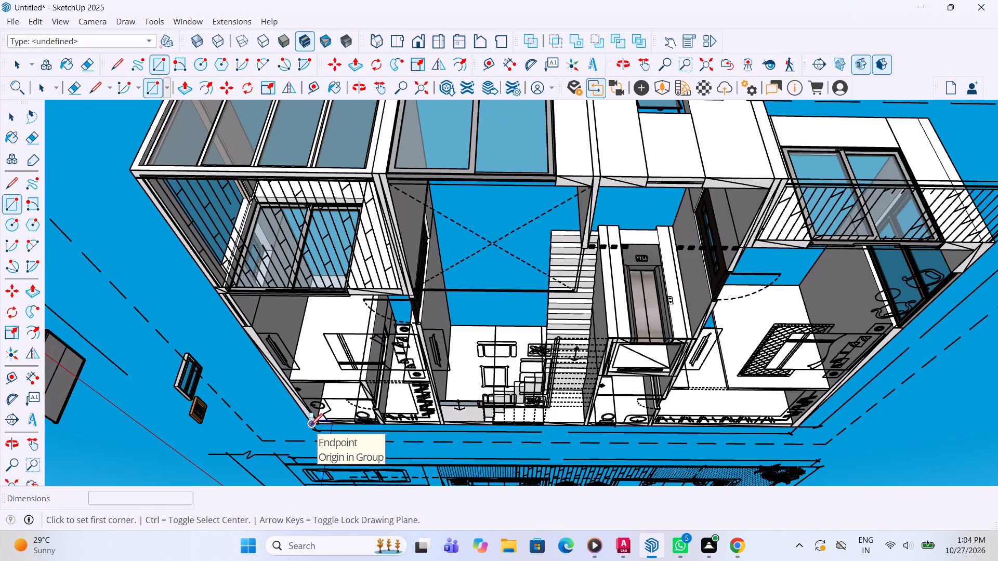
scroll(244, 303, down, 3)
scroll(281, 388, up, 5)
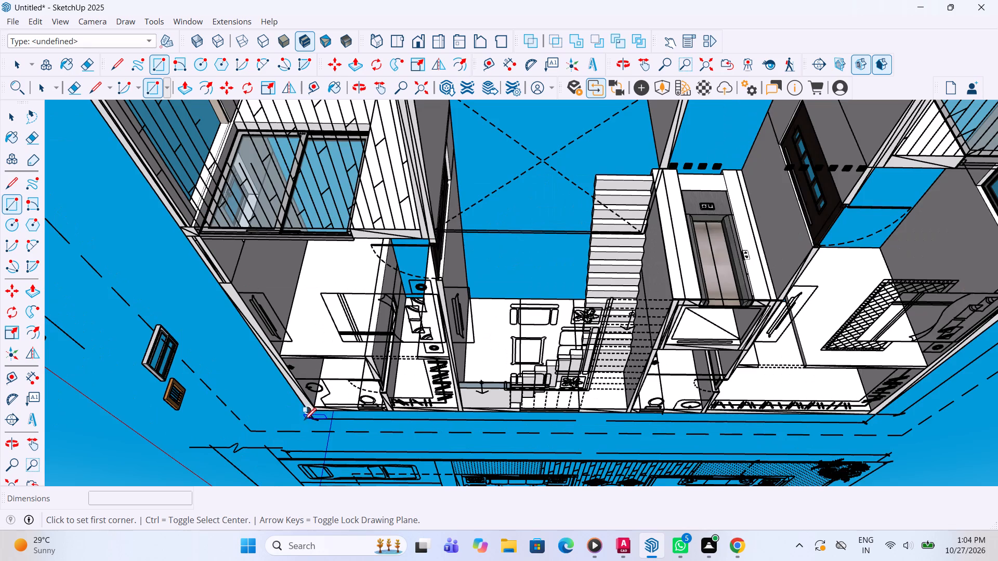
scroll(307, 422, up, 4)
click(306, 410)
scroll(327, 397, down, 5)
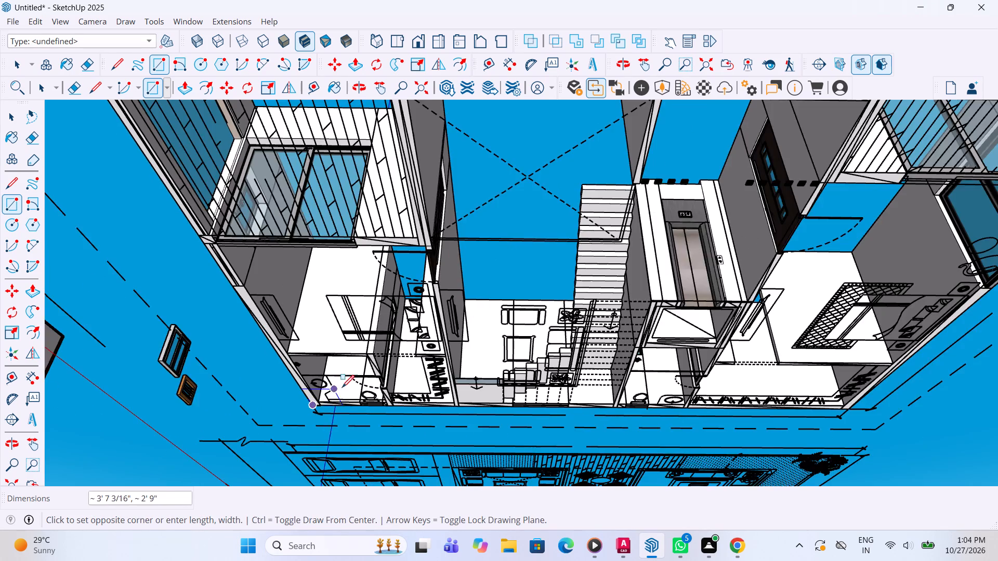
scroll(345, 389, down, 7)
scroll(593, 259, up, 4)
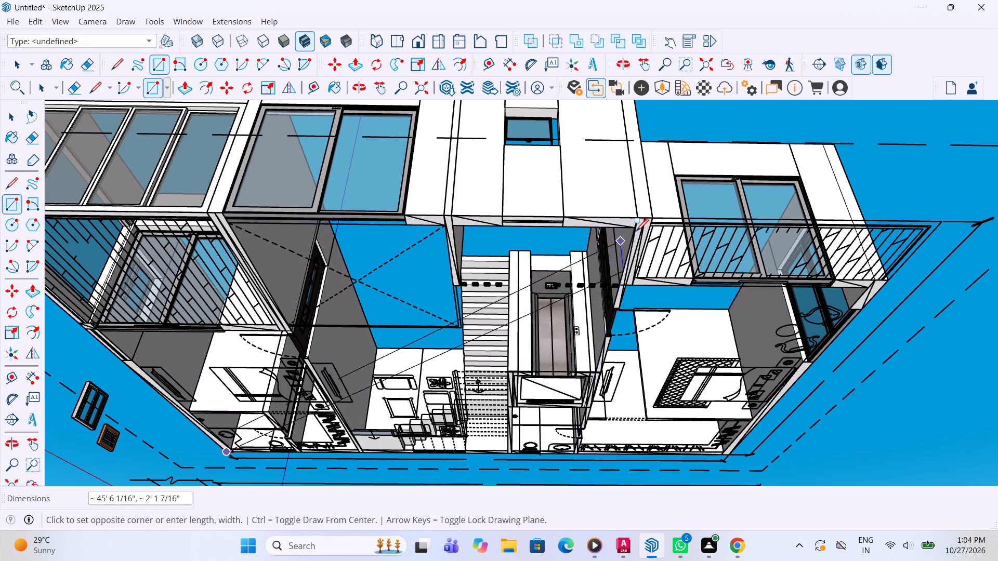
click(651, 220)
Draw a second floor rectangle about 30' 1" by 14' 5" under the bedroom wing beside the lift.
scroll(526, 272, down, 2)
scroll(594, 399, up, 1)
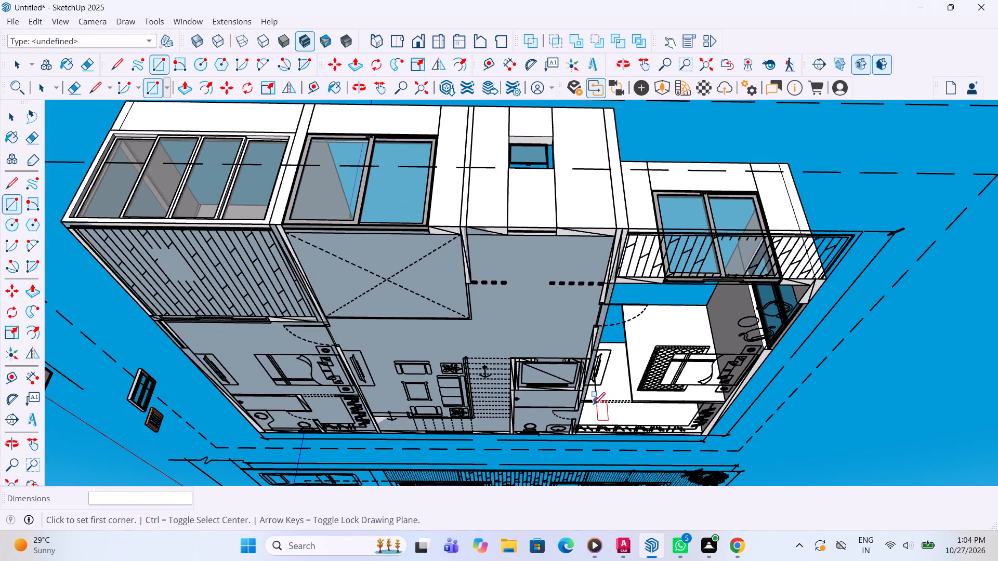
scroll(593, 406, up, 1)
click(570, 444)
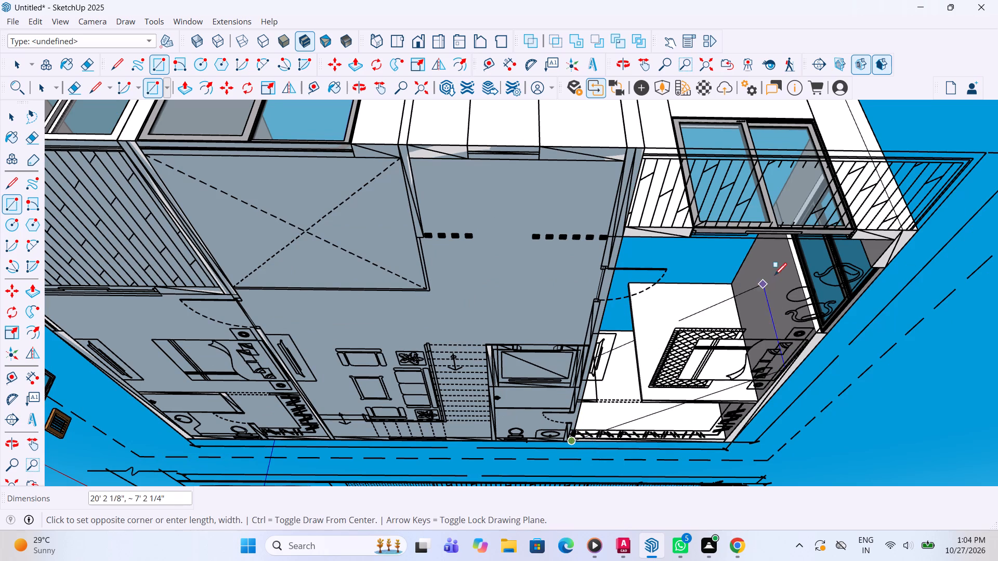
click(919, 230)
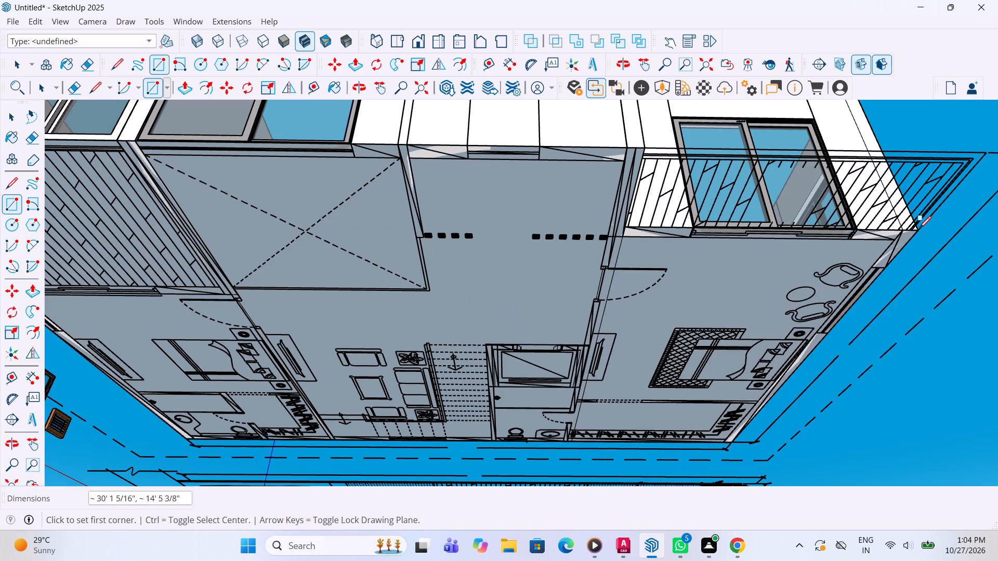
key(space)
scroll(478, 264, down, 10)
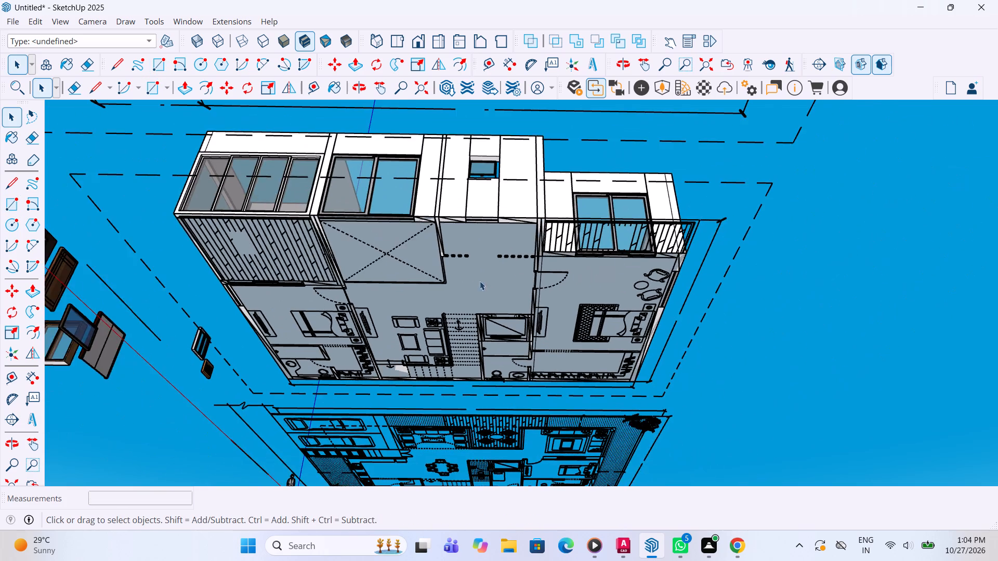
click(756, 266)
Copy the side glass panel of the enclosed corner deck about 49' 1" across to the open deck outside the bedroom wing.
middle_drag(617, 236, 596, 405)
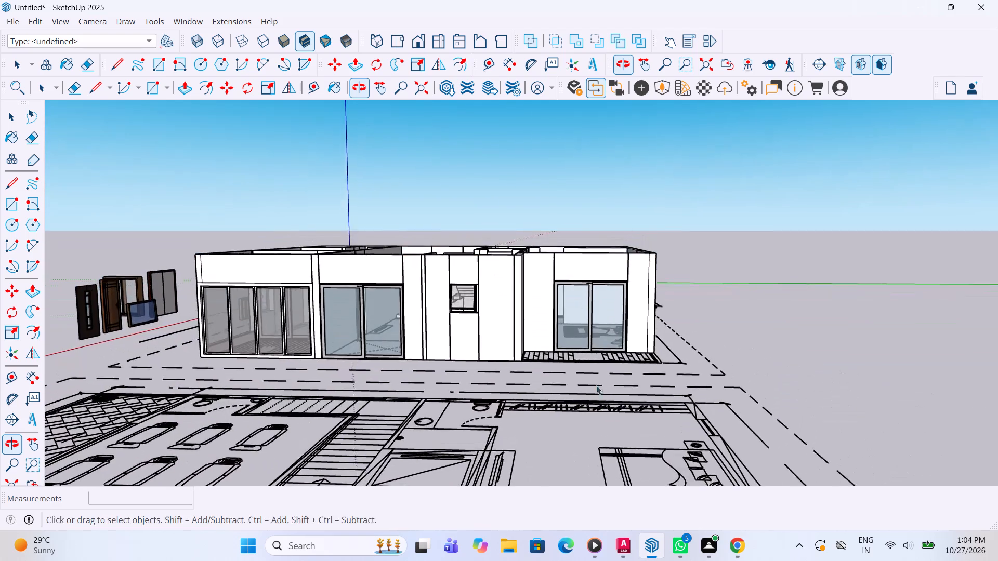
middle_drag(590, 324, 656, 402)
scroll(649, 332, down, 5)
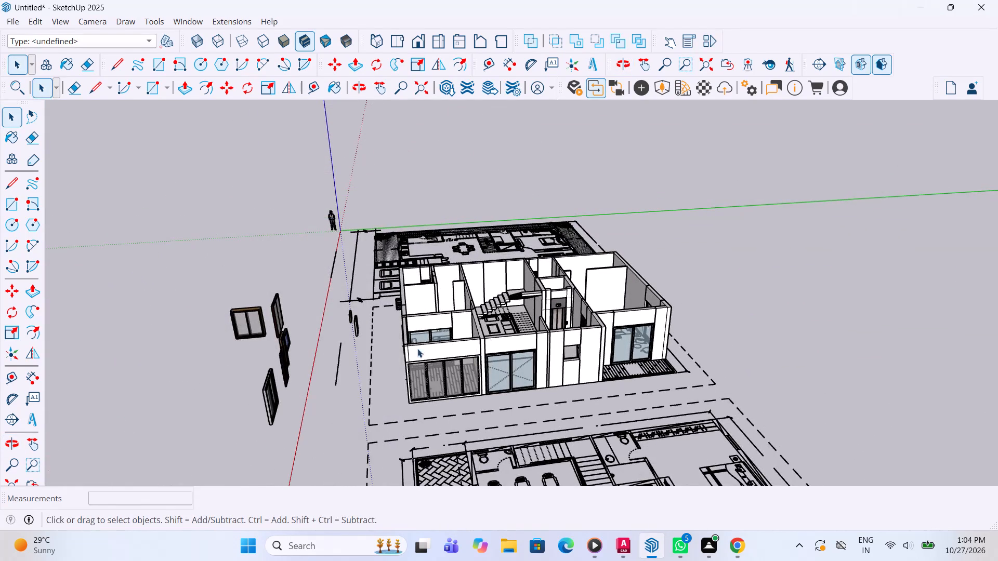
scroll(333, 365, up, 3)
middle_drag(333, 365, 564, 349)
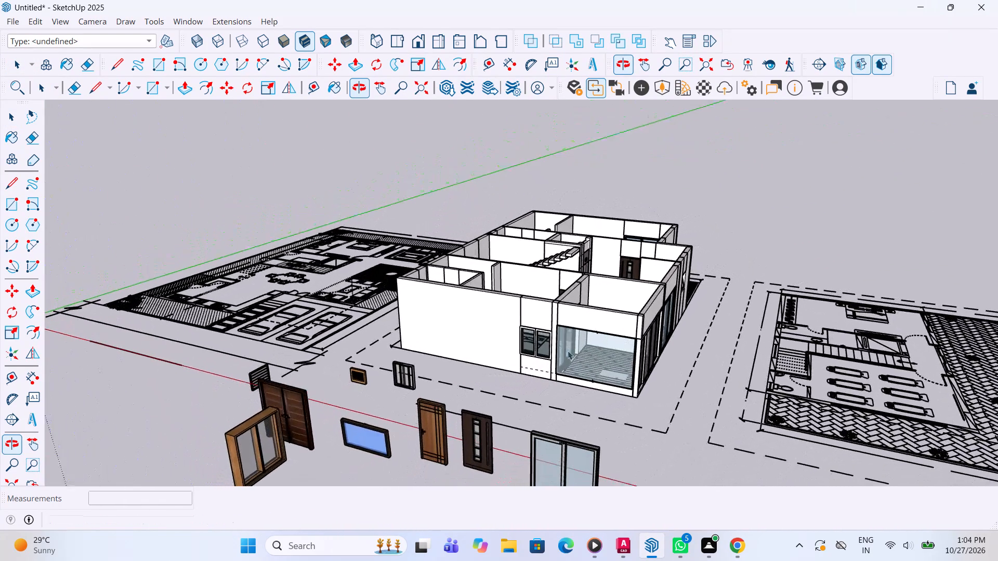
click(619, 358)
key(m)
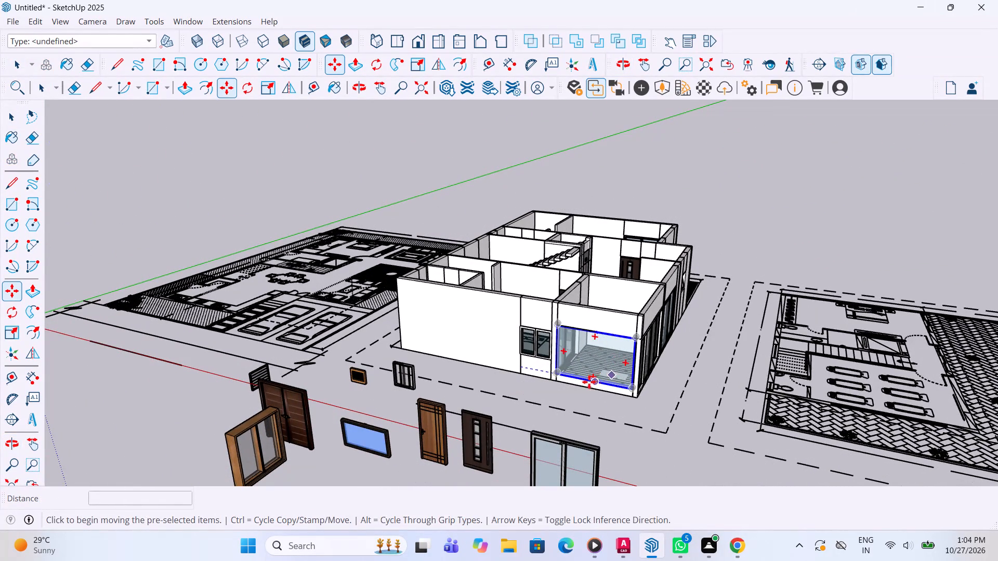
click(553, 372)
middle_drag(689, 268, 458, 303)
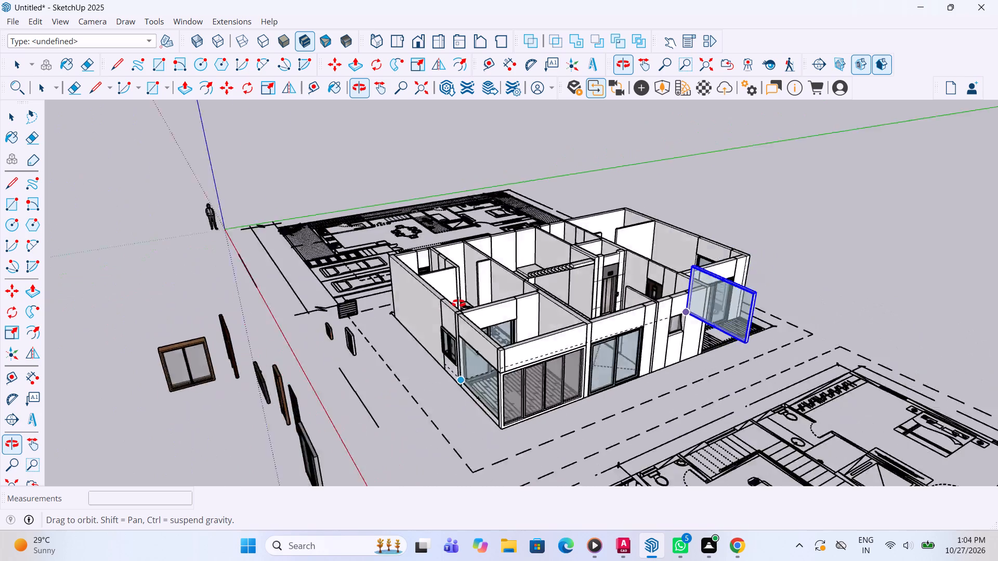
middle_drag(458, 303, 242, 299)
scroll(541, 368, up, 3)
scroll(660, 475, up, 1)
scroll(647, 422, down, 3)
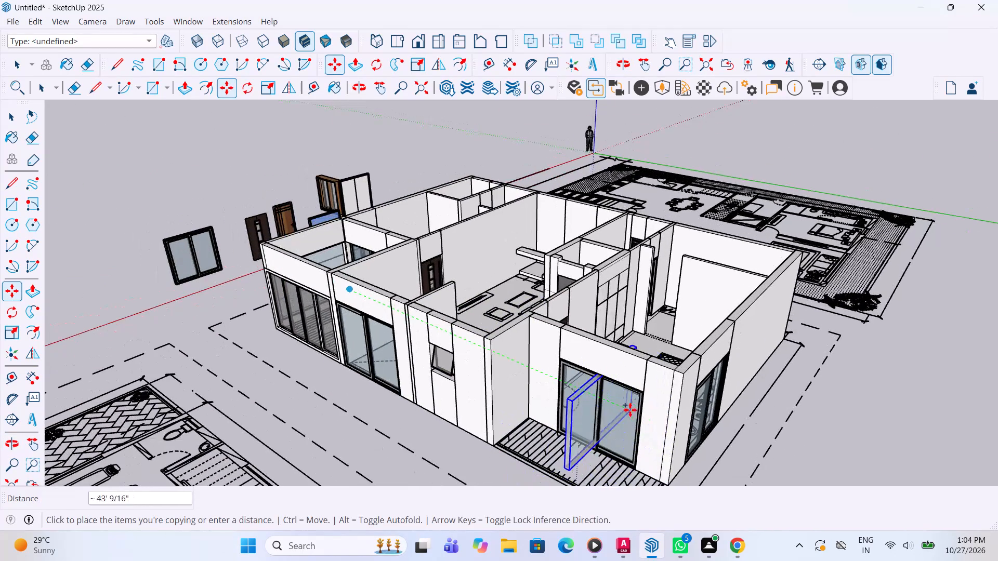
scroll(659, 477, up, 1)
middle_drag(658, 476, 606, 391)
scroll(611, 410, up, 4)
scroll(590, 367, up, 3)
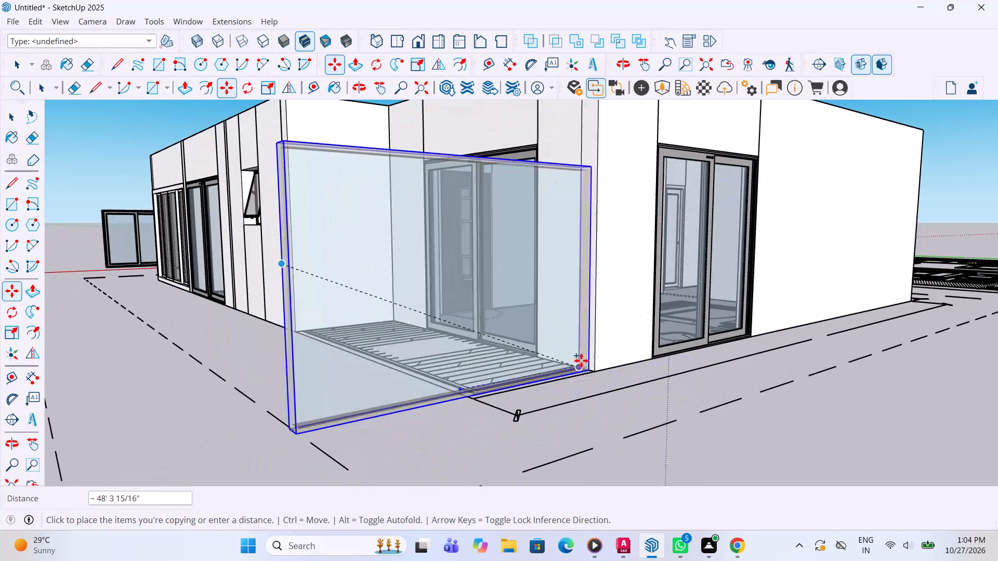
click(542, 376)
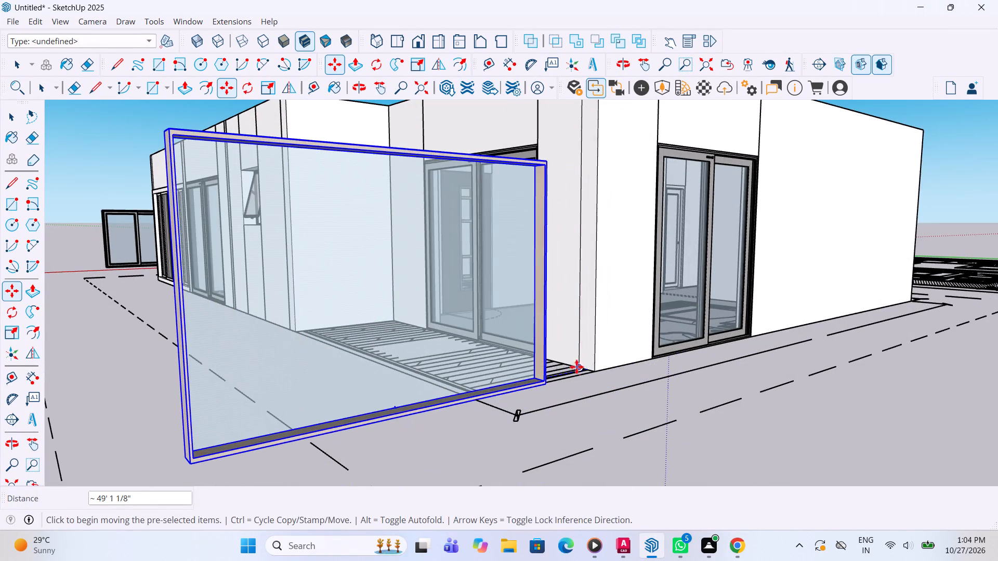
Move the copied glass panel about 2' 5" so its bottom corner meets the wall corner at the bedroom deck's open side.
middle_drag(523, 376, 460, 408)
scroll(476, 399, up, 3)
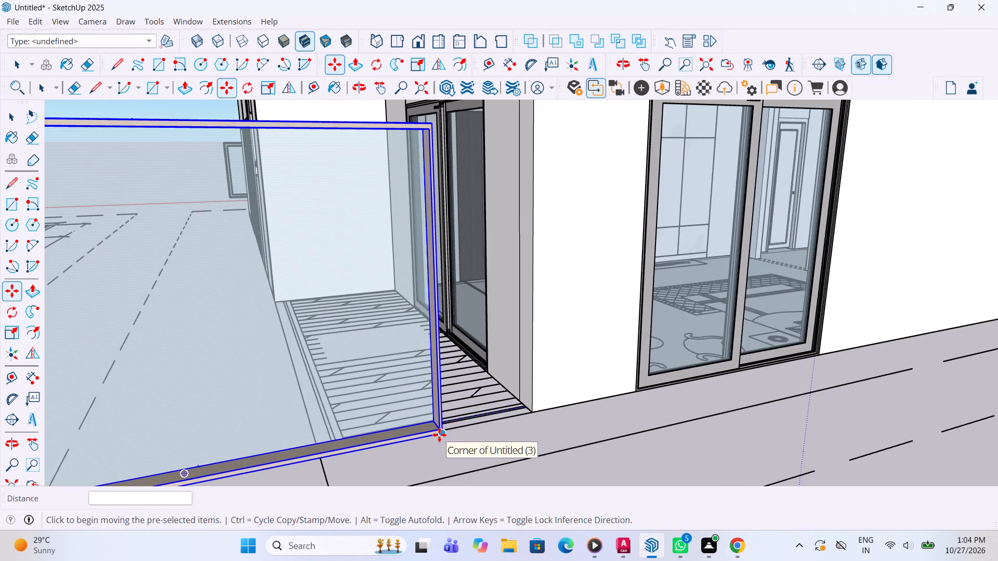
click(439, 435)
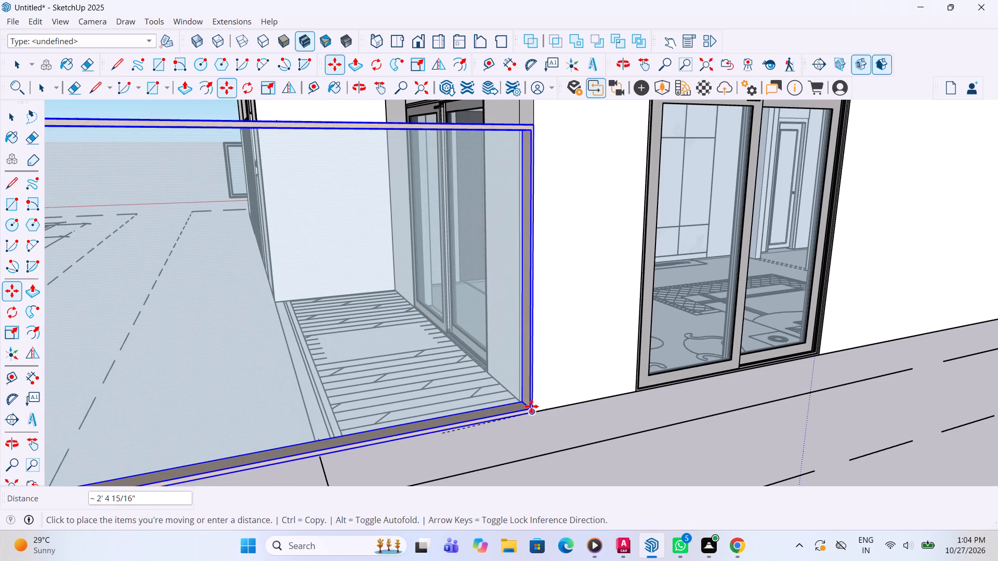
click(531, 406)
Scale the copied panel's length to about 0.50 so it ends at the deck's outer edge, and deselect it.
middle_drag(436, 382, 470, 406)
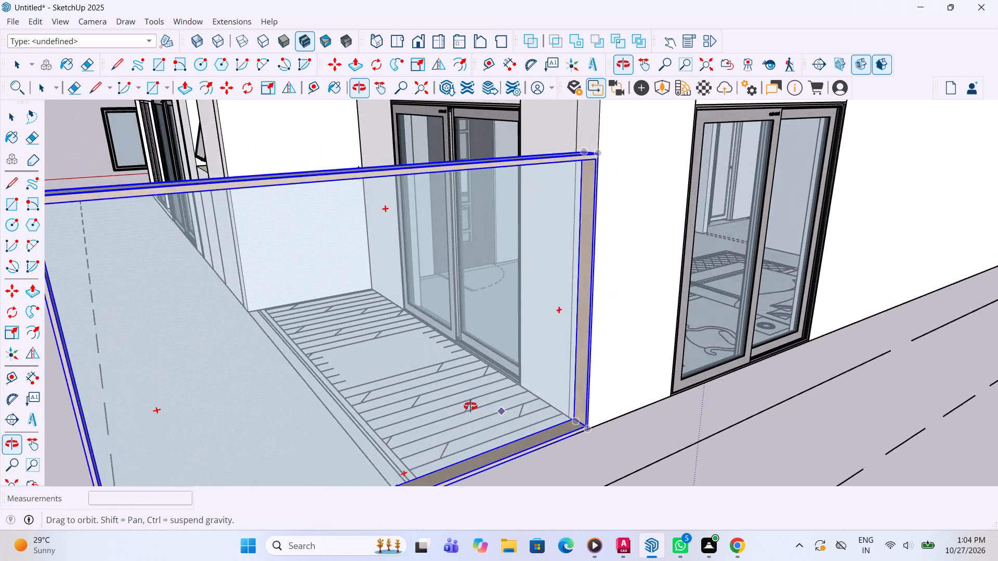
middle_drag(470, 406, 439, 425)
key(s)
scroll(434, 376, down, 4)
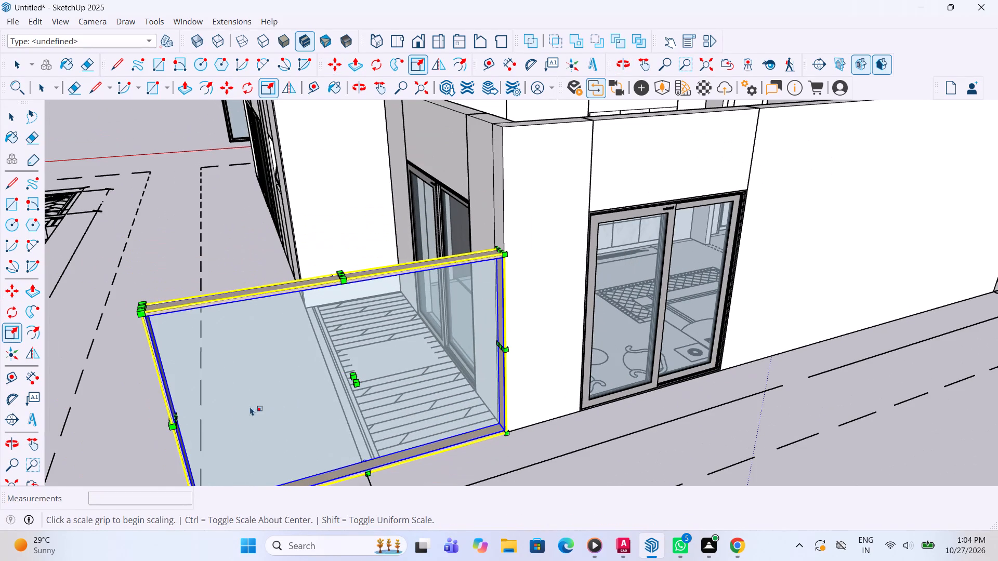
drag(169, 418, 342, 397)
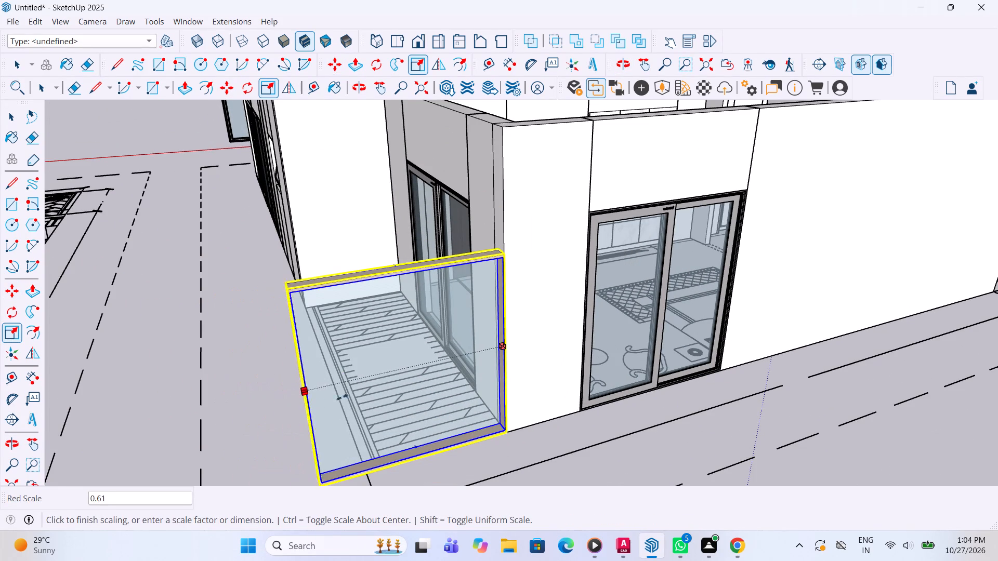
drag(342, 397, 358, 392)
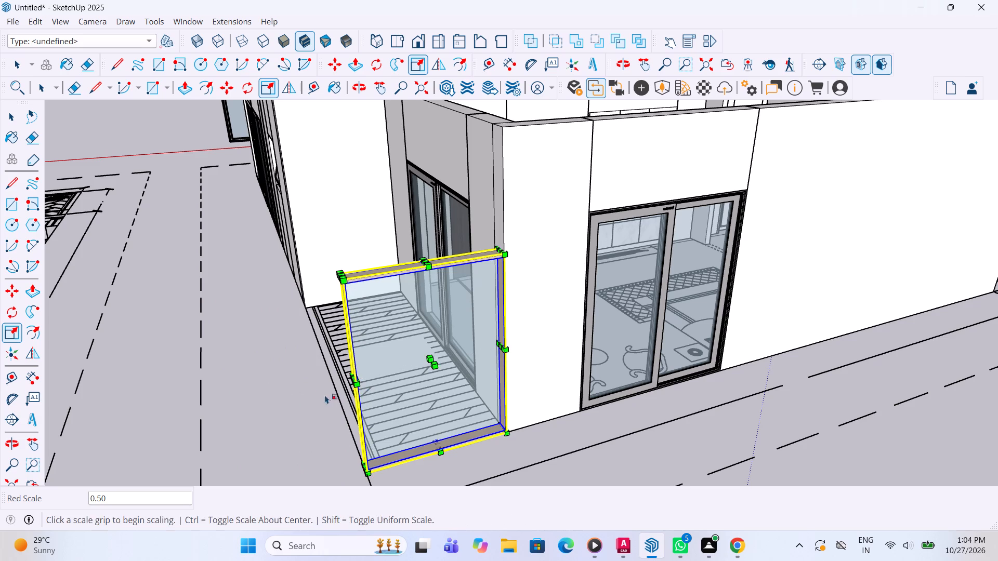
middle_drag(325, 395, 569, 399)
key(space)
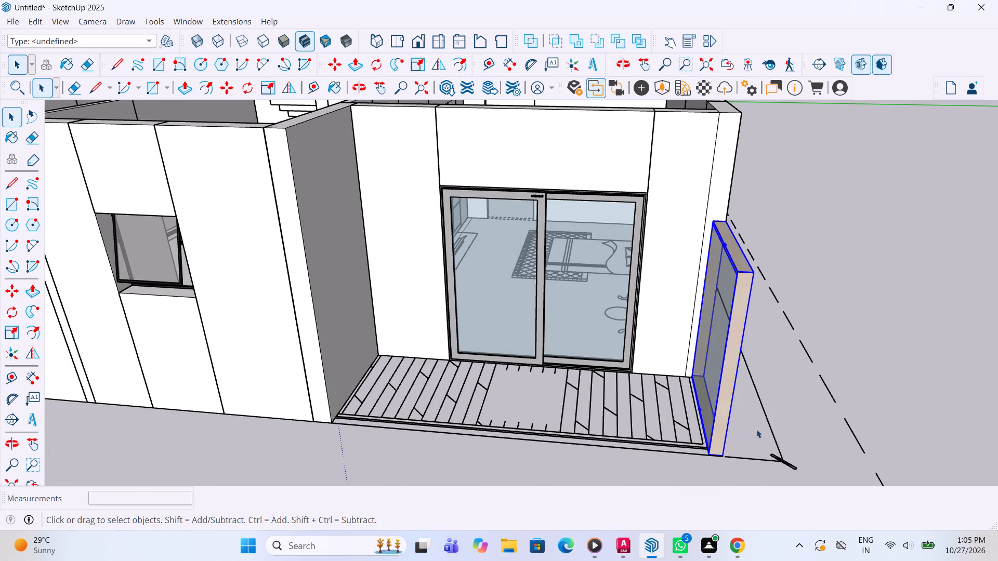
click(837, 260)
scroll(608, 300, down, 4)
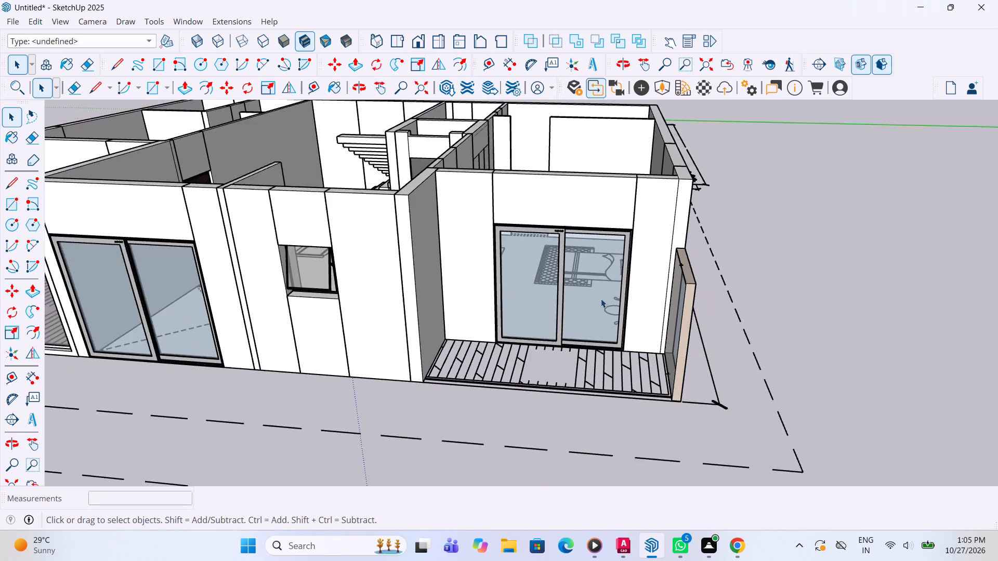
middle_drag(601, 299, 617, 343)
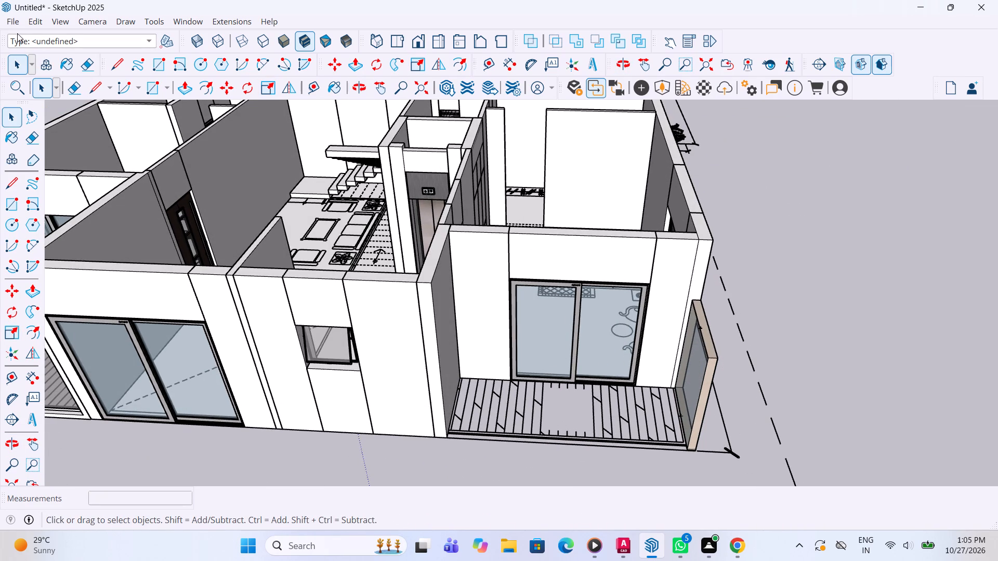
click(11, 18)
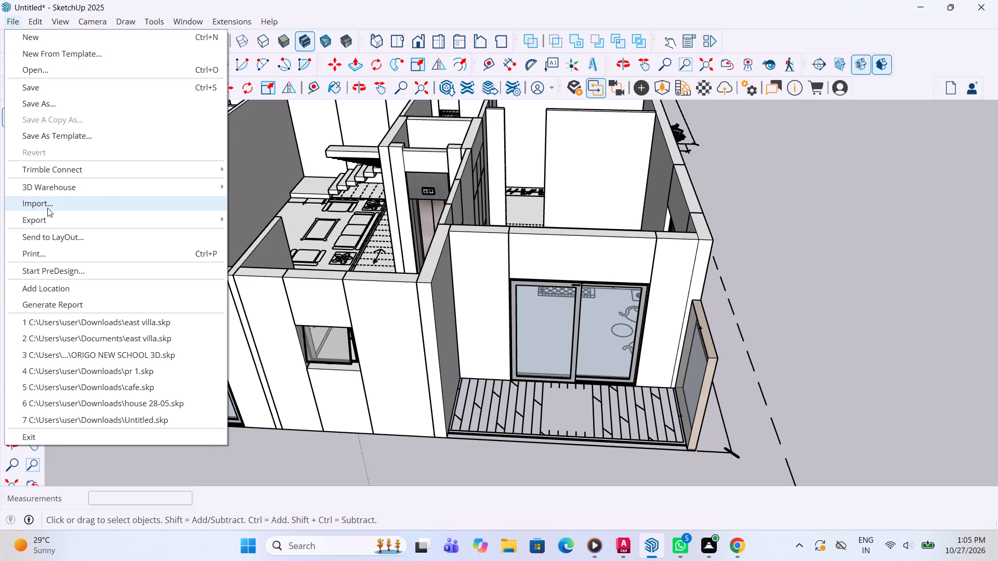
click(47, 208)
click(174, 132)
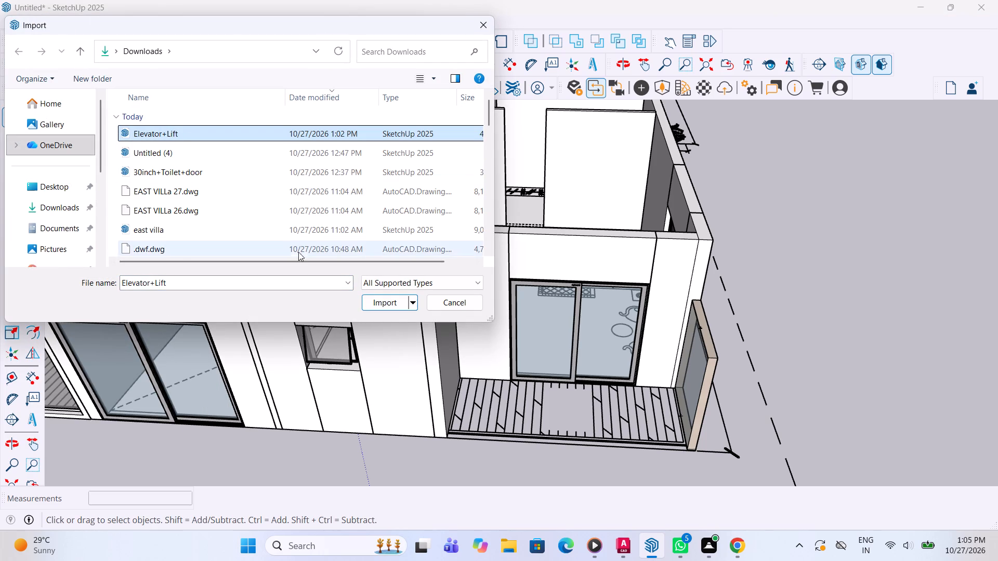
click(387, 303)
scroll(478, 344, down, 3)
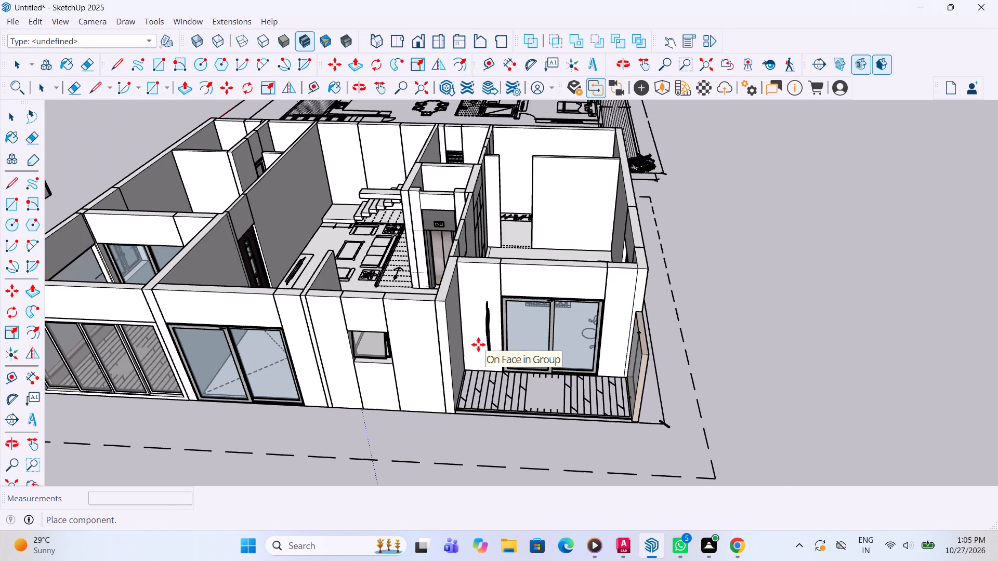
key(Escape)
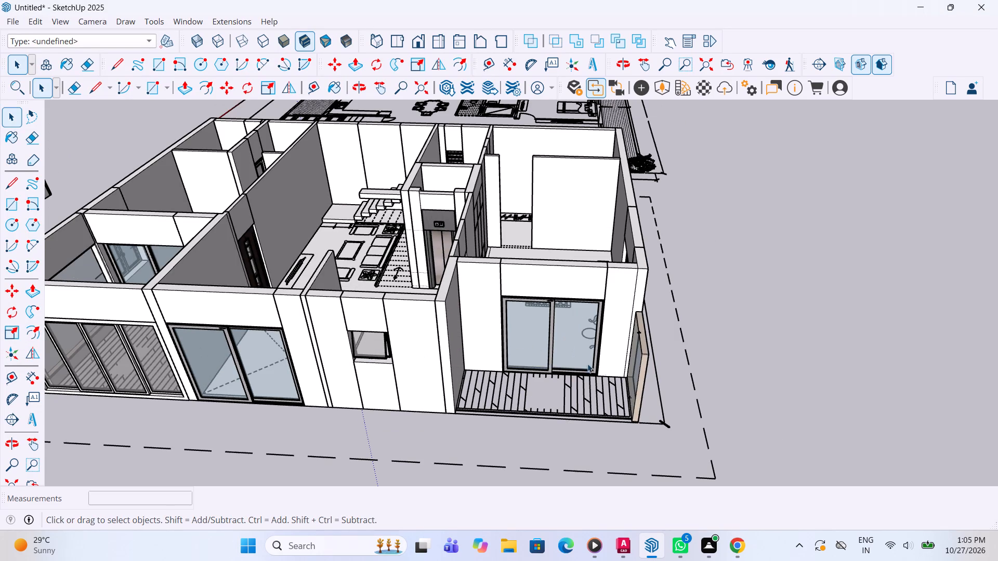
Copy the corner deck's side glass panel again, about 59' 8" away to the empty ground beyond the bedroom deck.
scroll(570, 354, down, 5)
scroll(426, 331, up, 3)
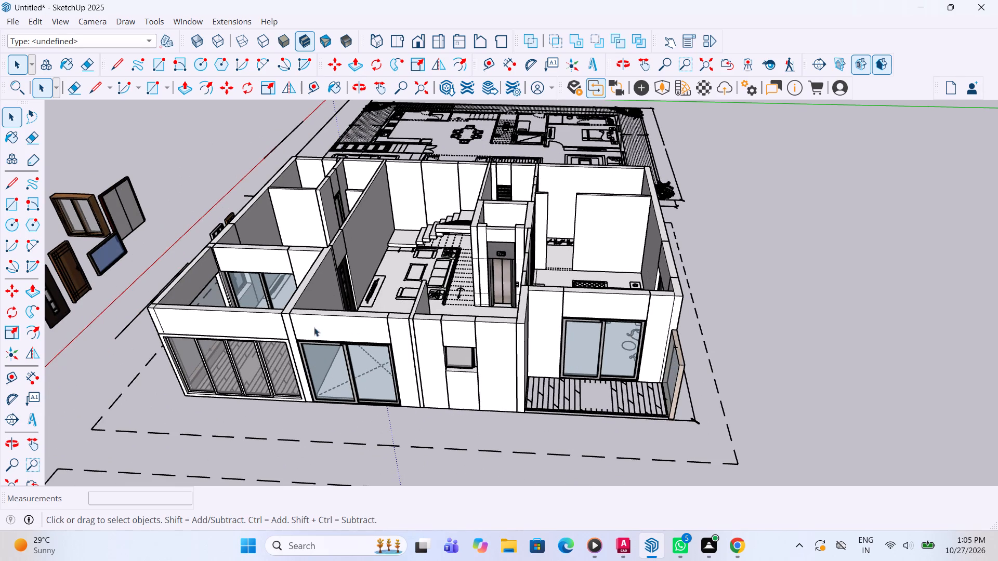
click(218, 296)
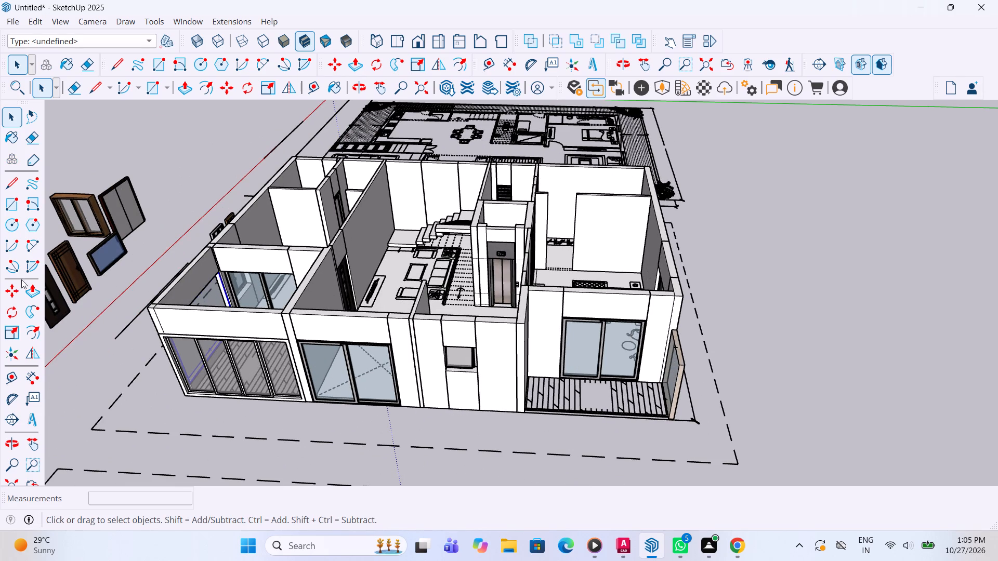
key(m)
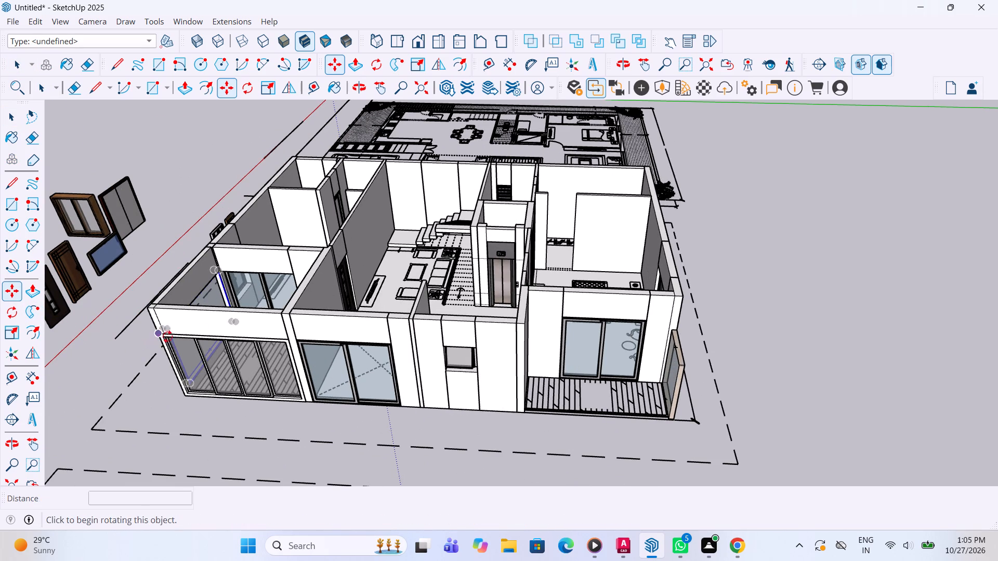
click(211, 305)
scroll(426, 247, down, 7)
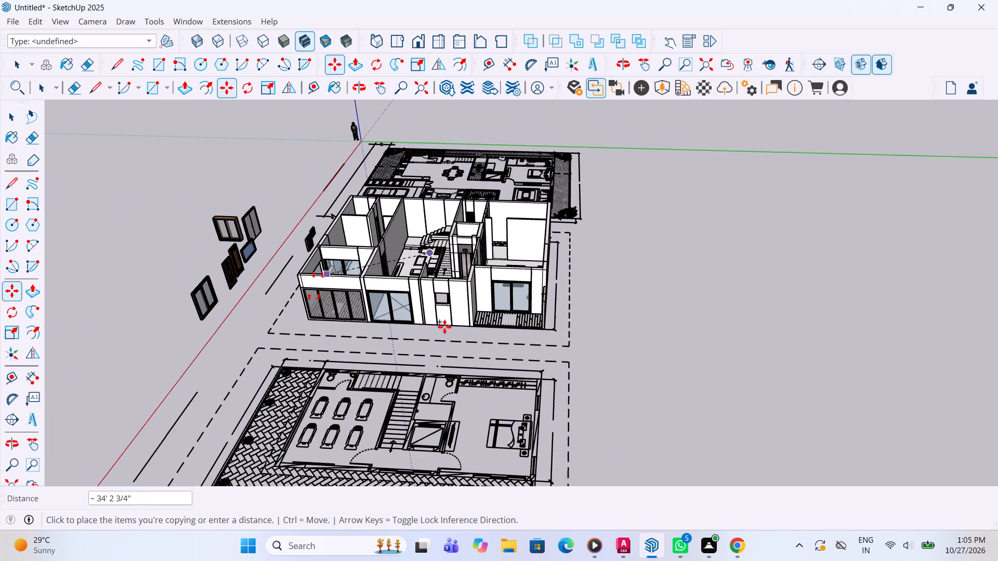
scroll(454, 375, up, 3)
scroll(641, 360, up, 4)
click(681, 329)
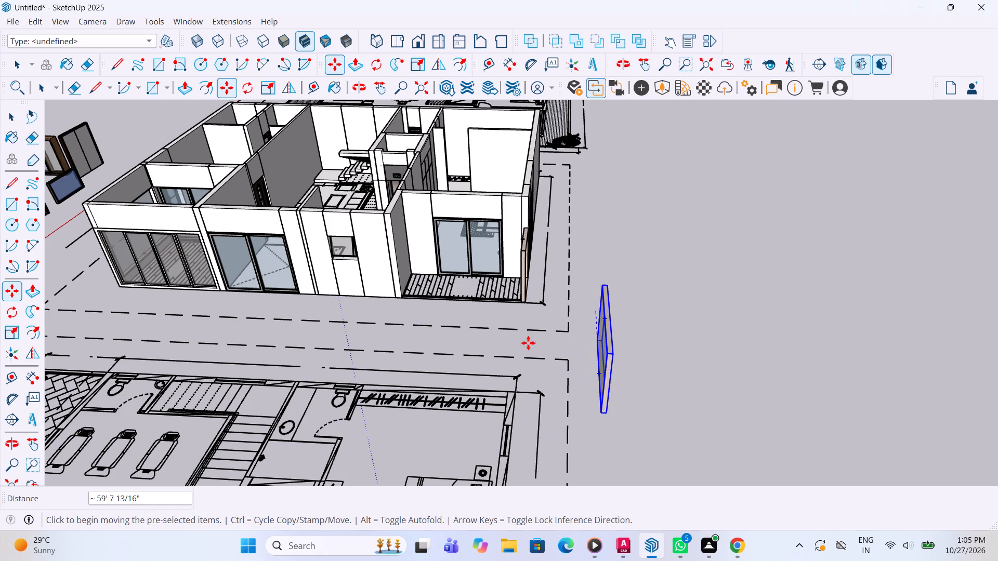
Rotate the second glass panel copy 90° horizontally to run parallel to the bedroom deck's front edge.
click(21, 310)
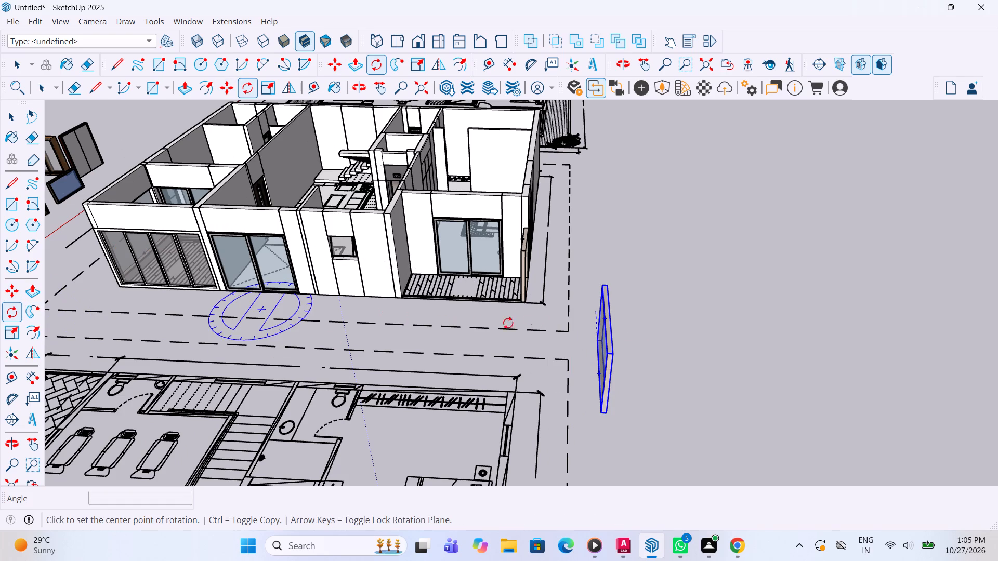
click(650, 351)
click(674, 352)
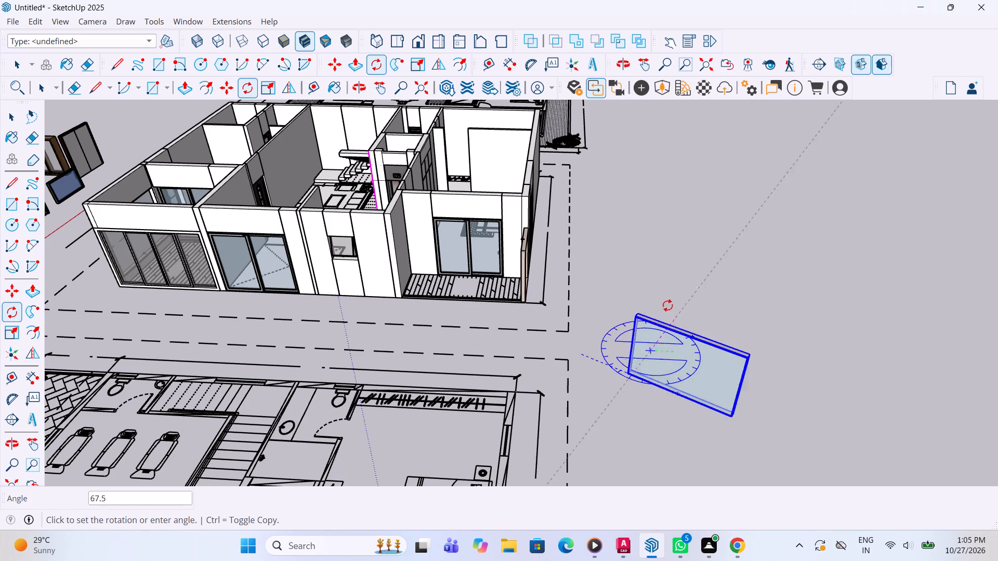
click(635, 250)
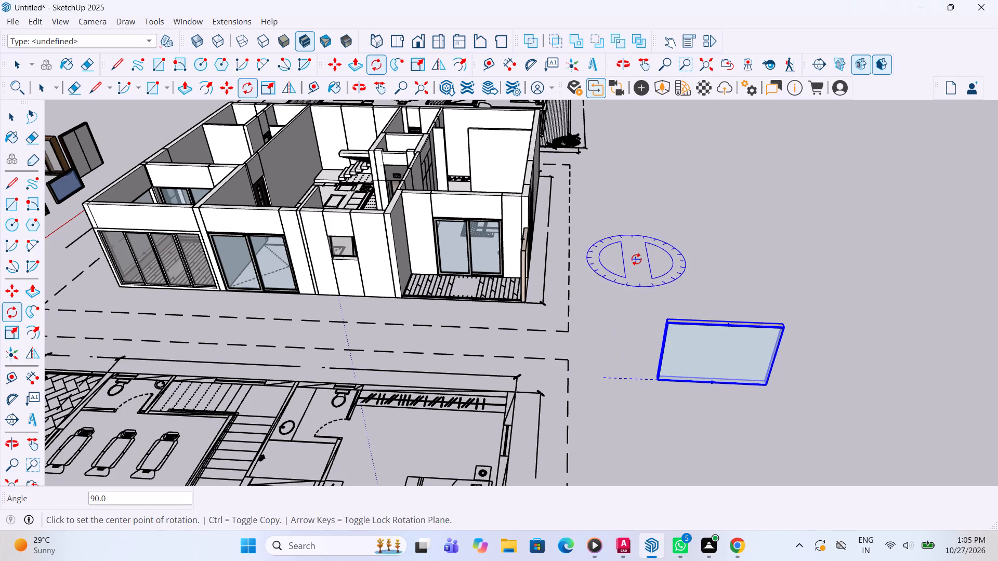
Move the rotated panel about 30' 11" so its bottom corner sits on the wall corner at the bedroom deck's front edge.
key(m)
click(658, 381)
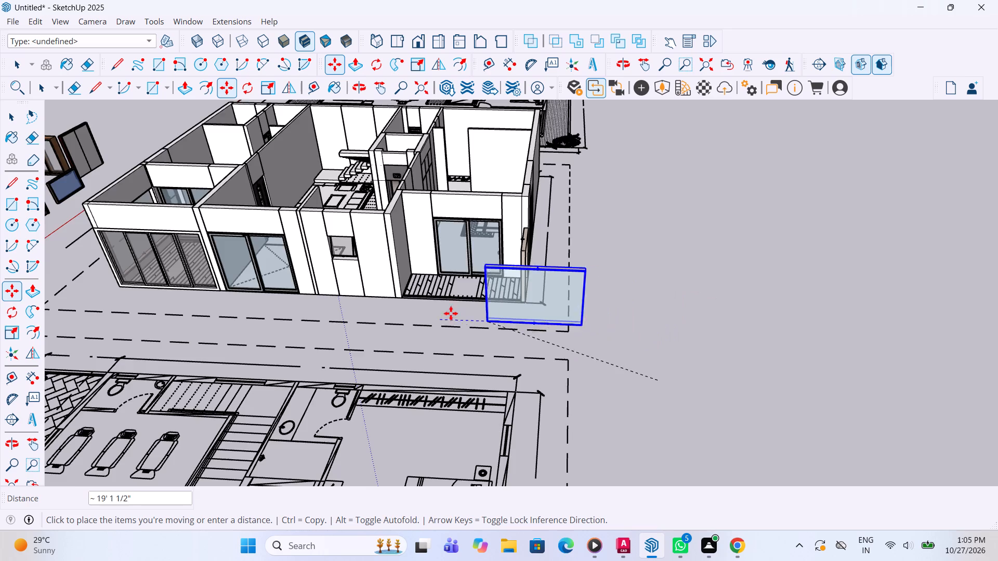
scroll(431, 301, up, 9)
scroll(377, 296, up, 5)
click(377, 296)
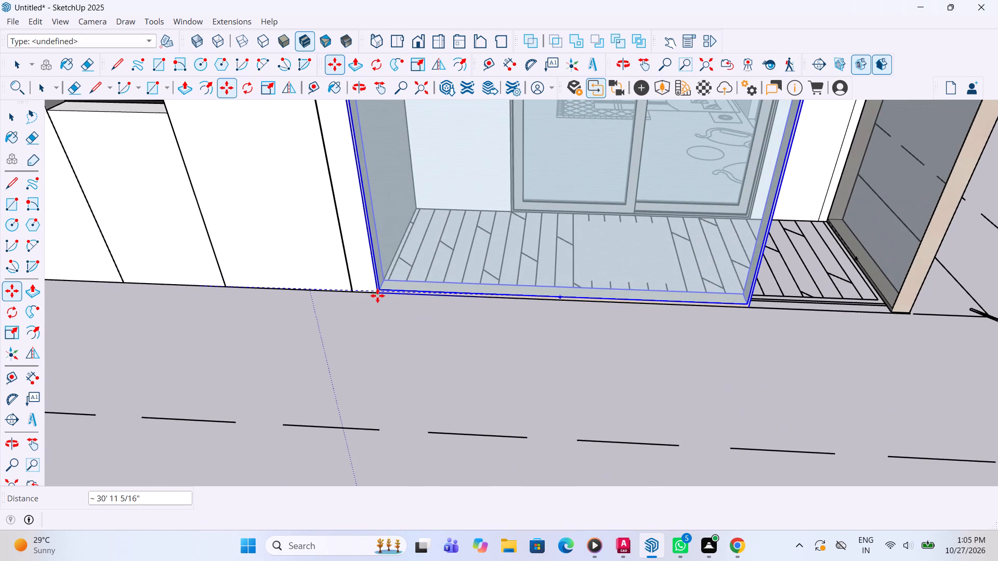
Scale the front glass panel's length to about 1.36 so it meets the bedroom deck's side panel, and deselect it.
scroll(303, 336, down, 10)
middle_drag(502, 346, 427, 350)
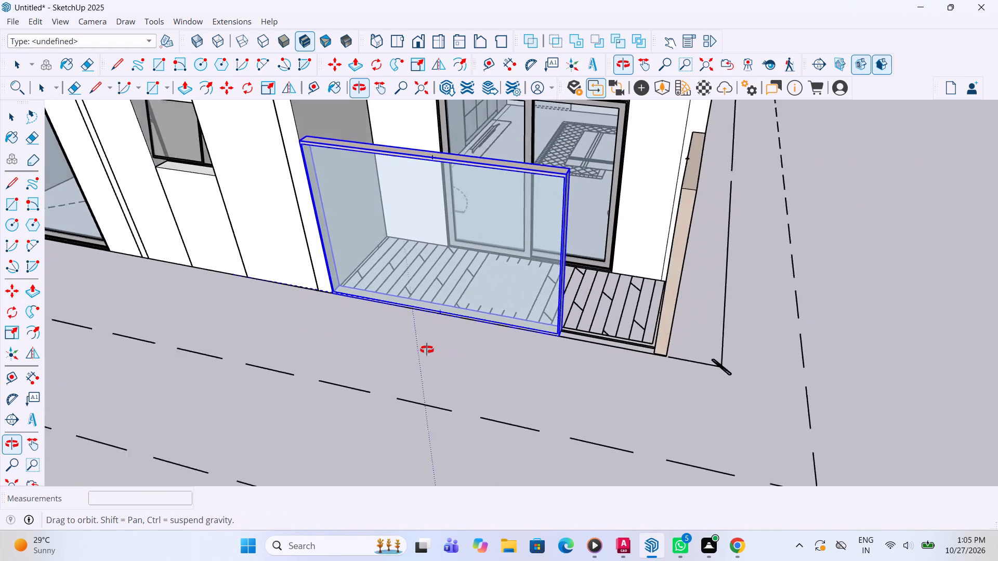
middle_drag(427, 350, 424, 350)
key(s)
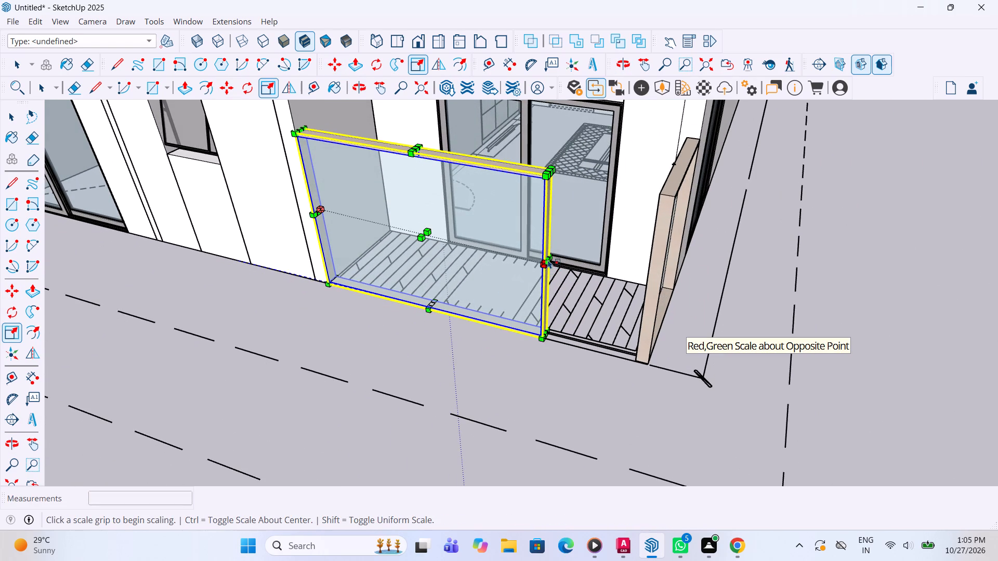
drag(550, 260, 575, 275)
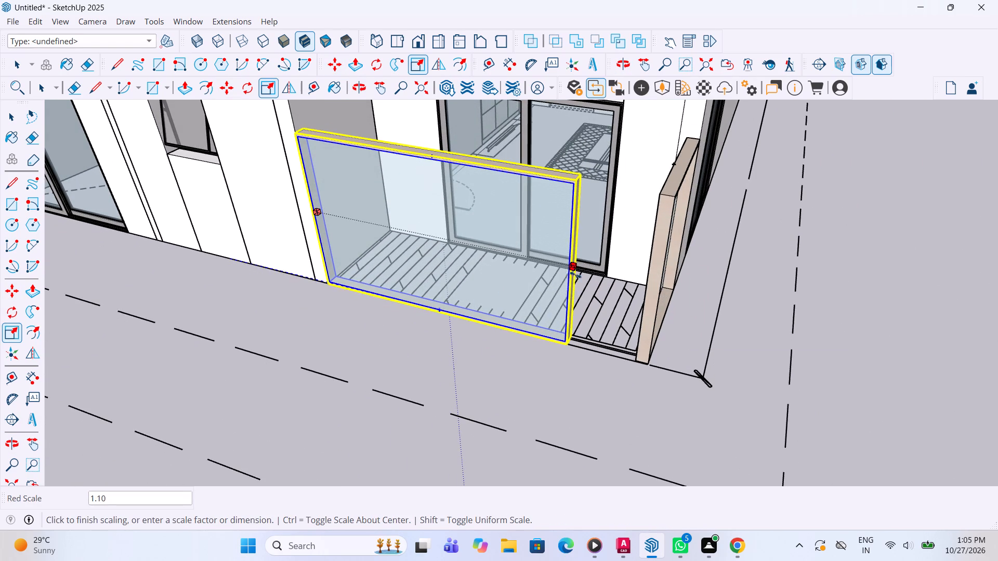
drag(575, 275, 646, 286)
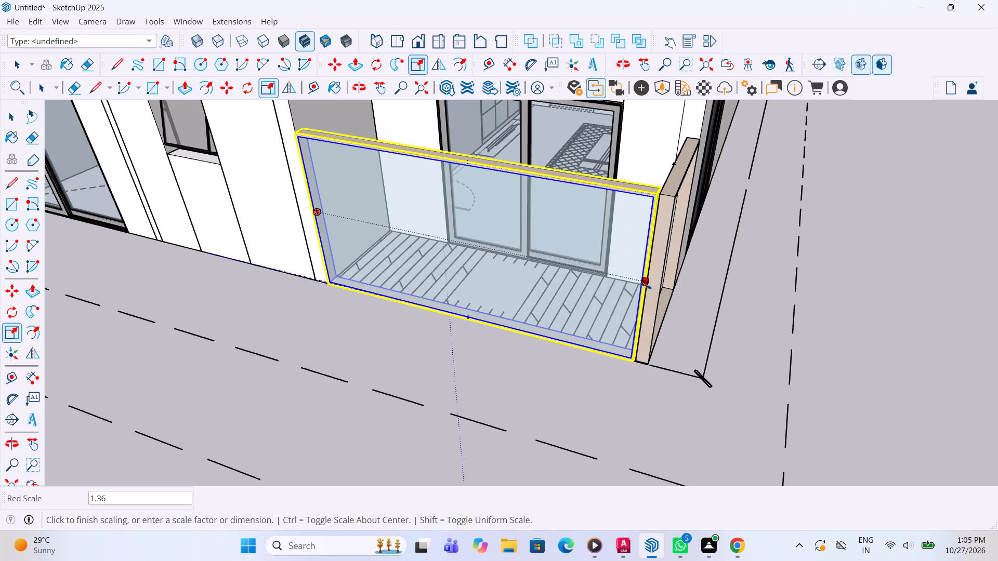
drag(646, 286, 646, 286)
scroll(611, 320, down, 5)
middle_drag(595, 320, 594, 319)
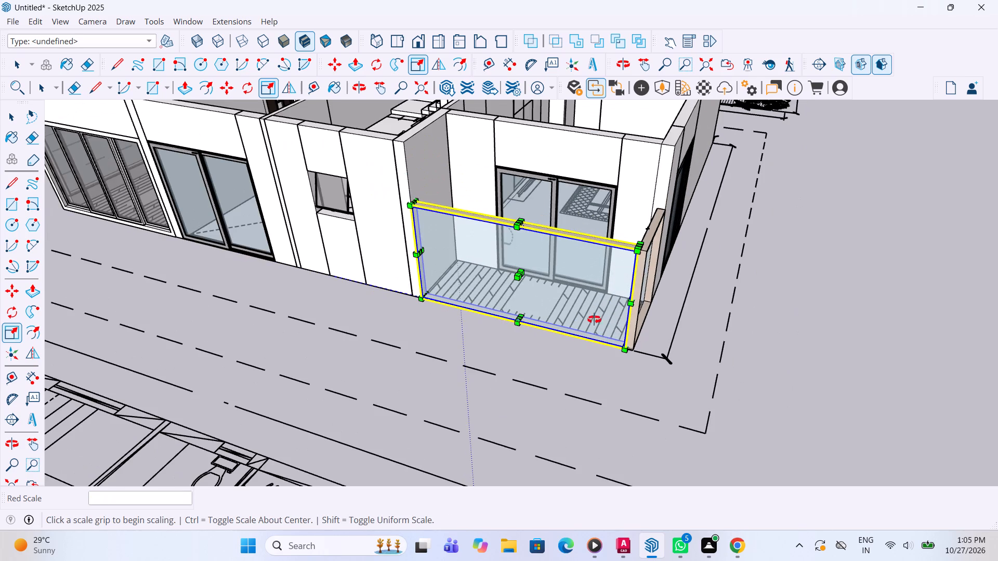
middle_drag(594, 319, 521, 311)
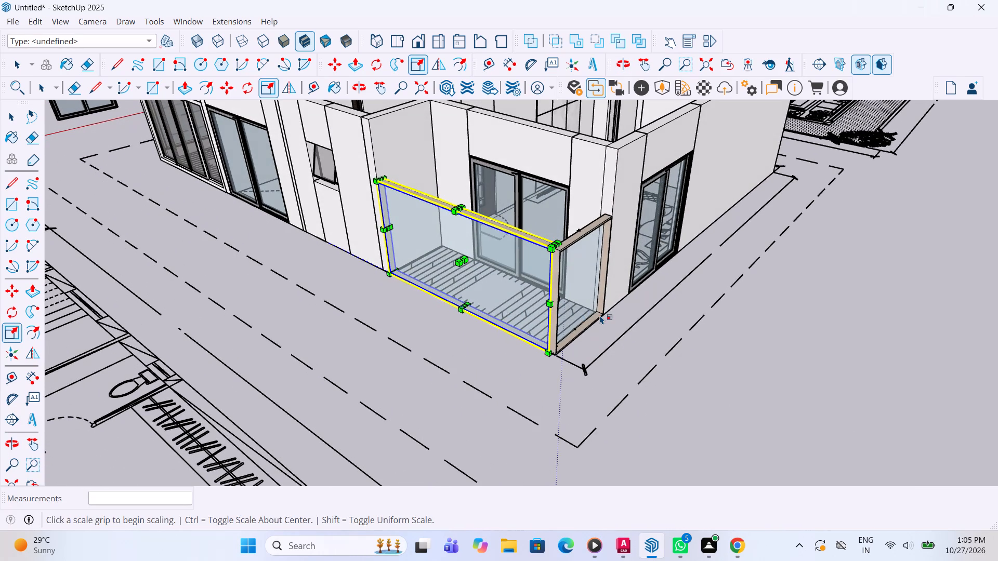
scroll(564, 341, down, 5)
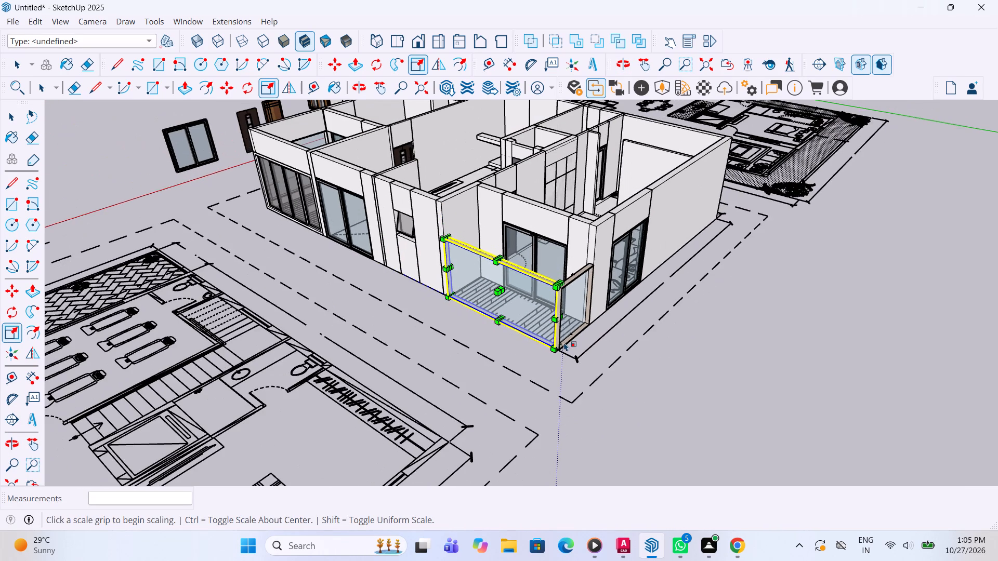
scroll(491, 252, up, 3)
key(space)
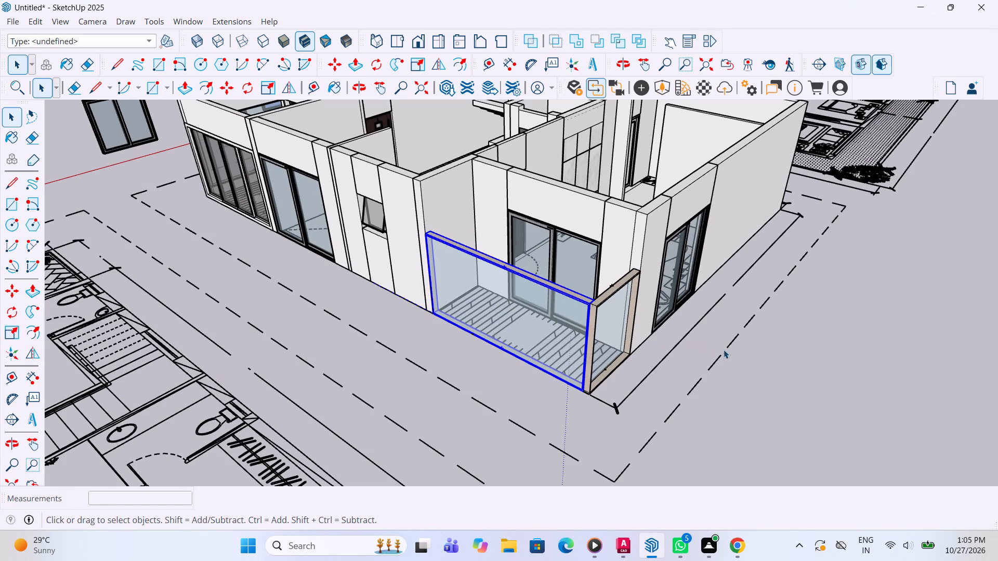
click(762, 357)
Examine the enclosed bedroom deck and the rest of the house from several angles.
scroll(527, 333, down, 2)
middle_drag(502, 332, 584, 306)
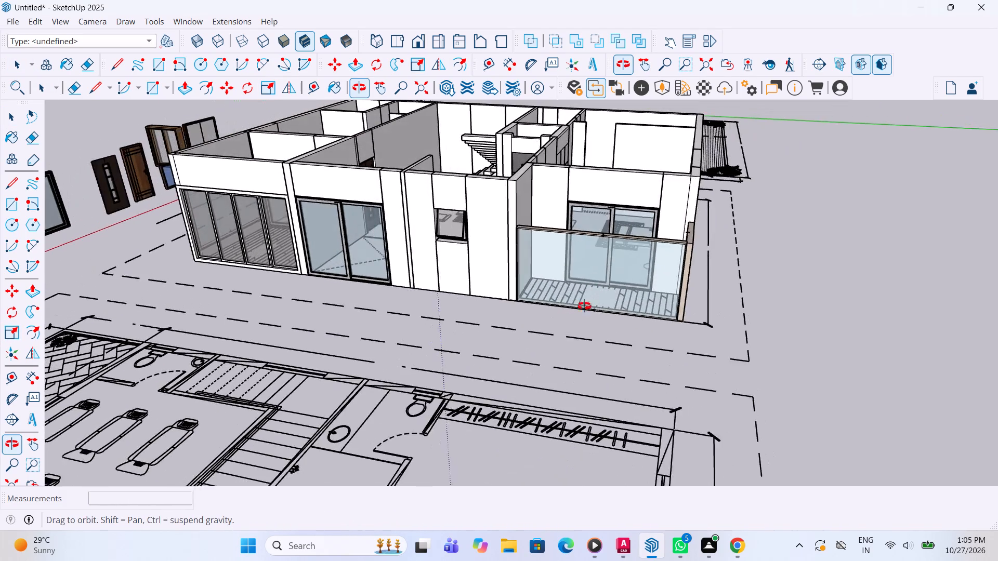
middle_drag(584, 306, 482, 400)
scroll(607, 373, up, 1)
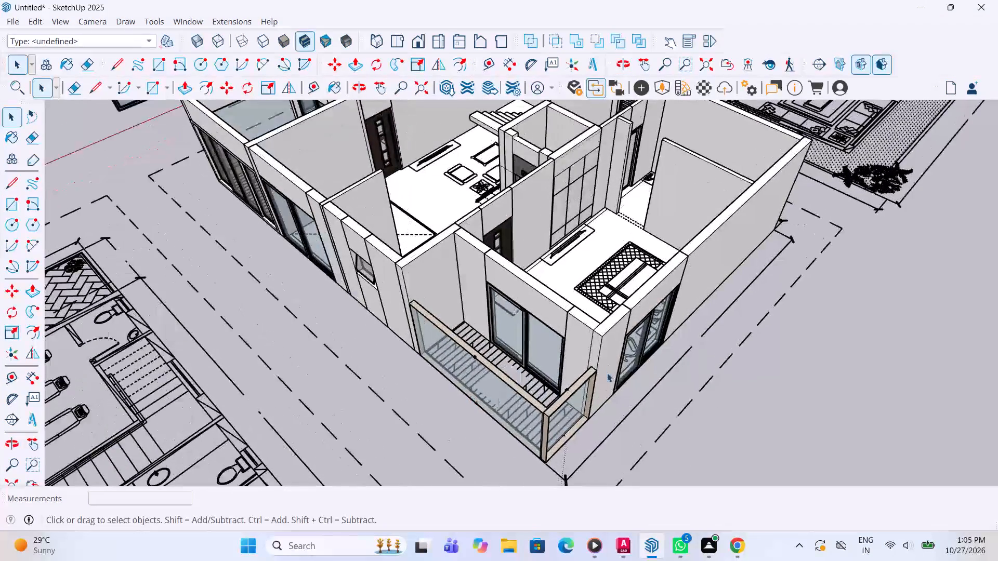
scroll(607, 373, up, 2)
middle_drag(607, 373, 594, 384)
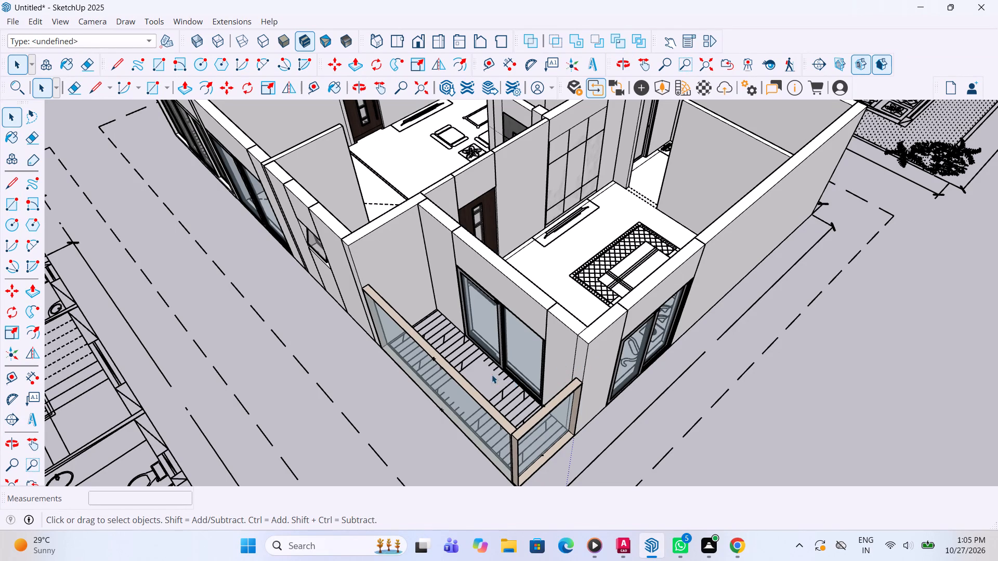
scroll(516, 398, down, 5)
middle_drag(608, 377, 667, 369)
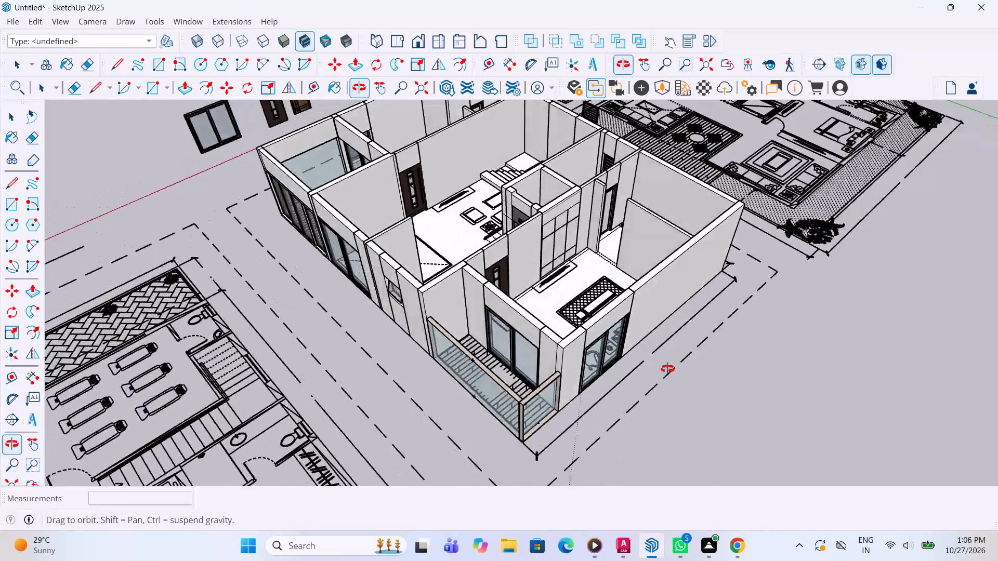
middle_drag(667, 369, 734, 368)
middle_drag(456, 297, 574, 303)
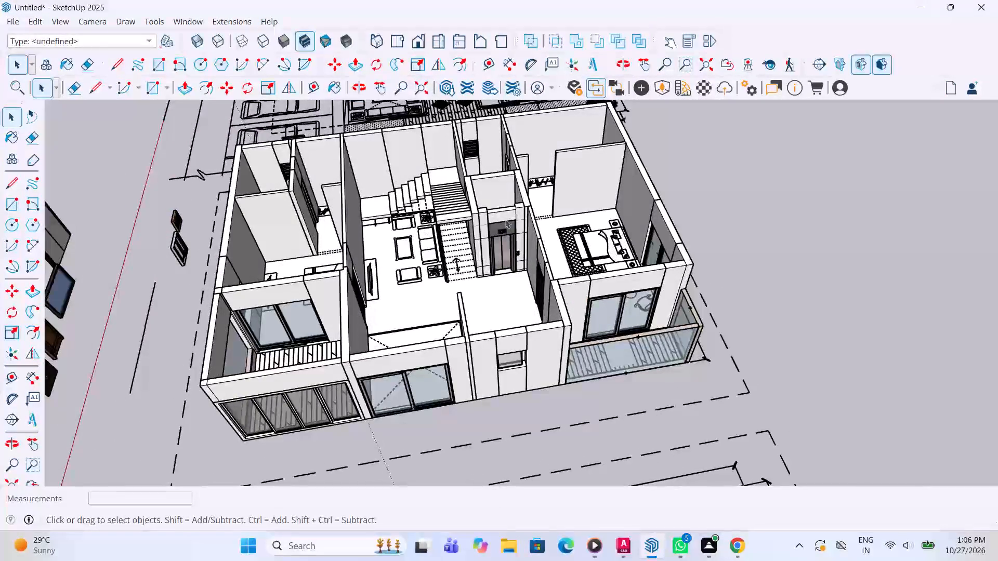
scroll(505, 243, down, 8)
scroll(442, 294, up, 4)
middle_drag(448, 288, 483, 255)
Delete the spare door and window models left on the empty ground beside the house.
scroll(483, 255, down, 3)
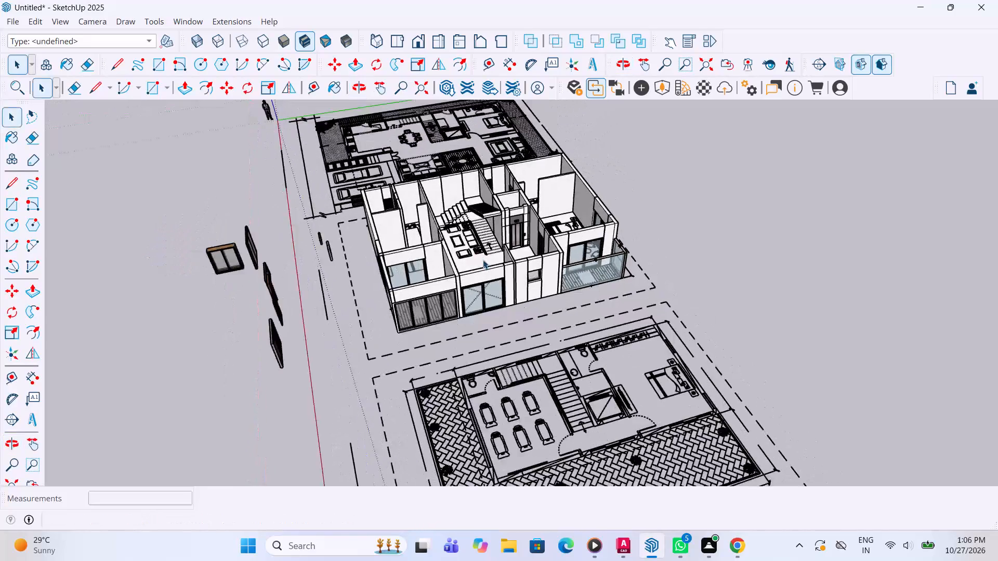
scroll(483, 260, down, 1)
scroll(458, 215, up, 6)
scroll(365, 233, down, 2)
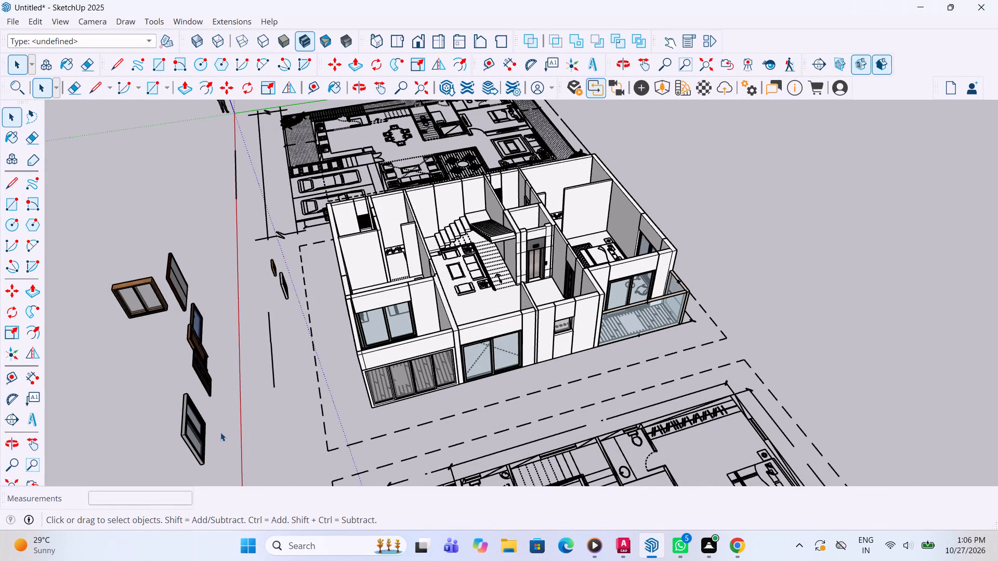
drag(220, 428, 143, 275)
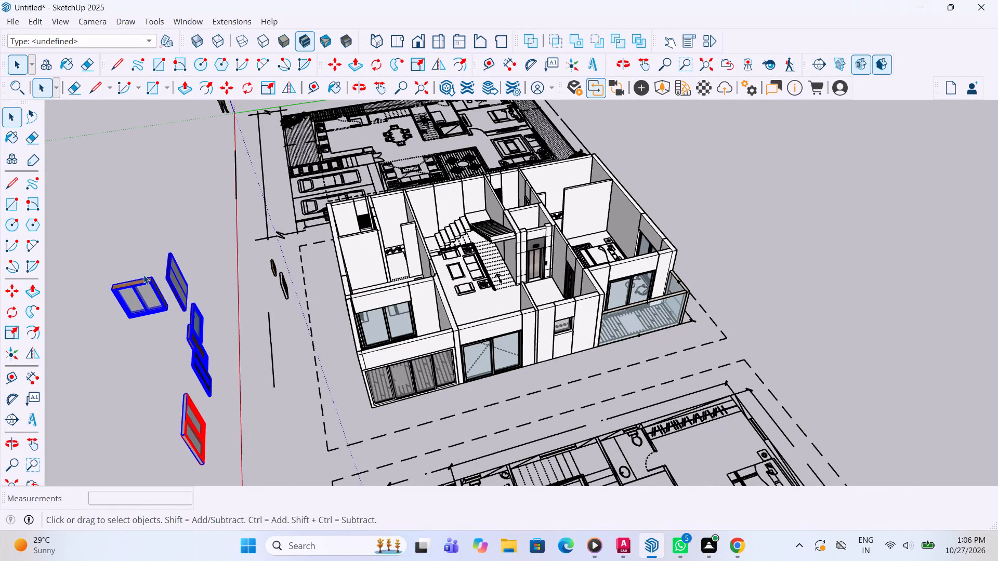
key(Delete)
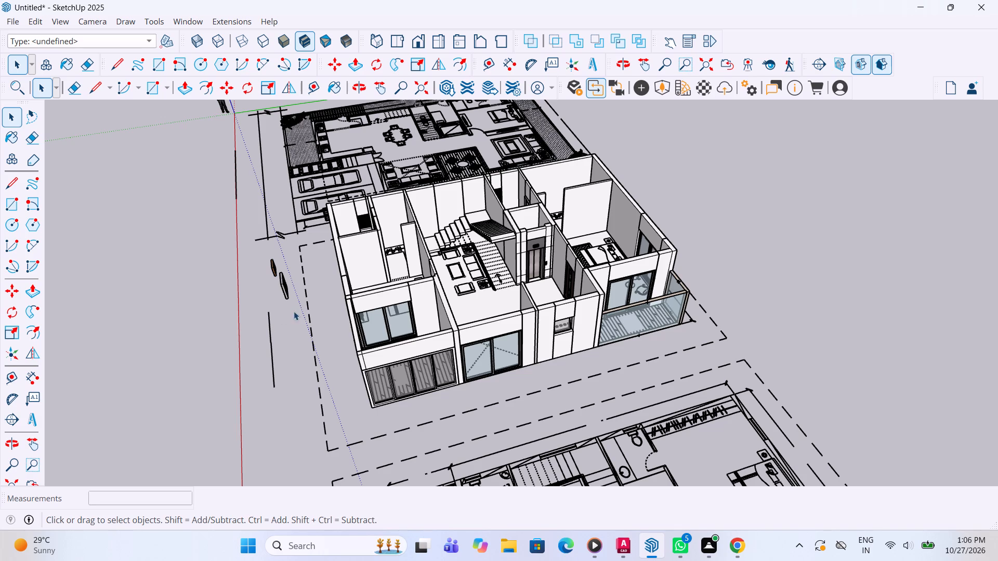
drag(293, 306, 260, 252)
click(260, 252)
key(Delete)
drag(286, 293, 261, 265)
drag(261, 265, 259, 258)
key(Delete)
Draw a rectangle of about 14' 5" by 30' across the wall tops of the bedroom beside the glass-enclosed deck.
scroll(264, 259, down, 7)
middle_drag(281, 271, 588, 242)
scroll(352, 275, up, 1)
scroll(548, 282, up, 1)
middle_drag(548, 282, 551, 302)
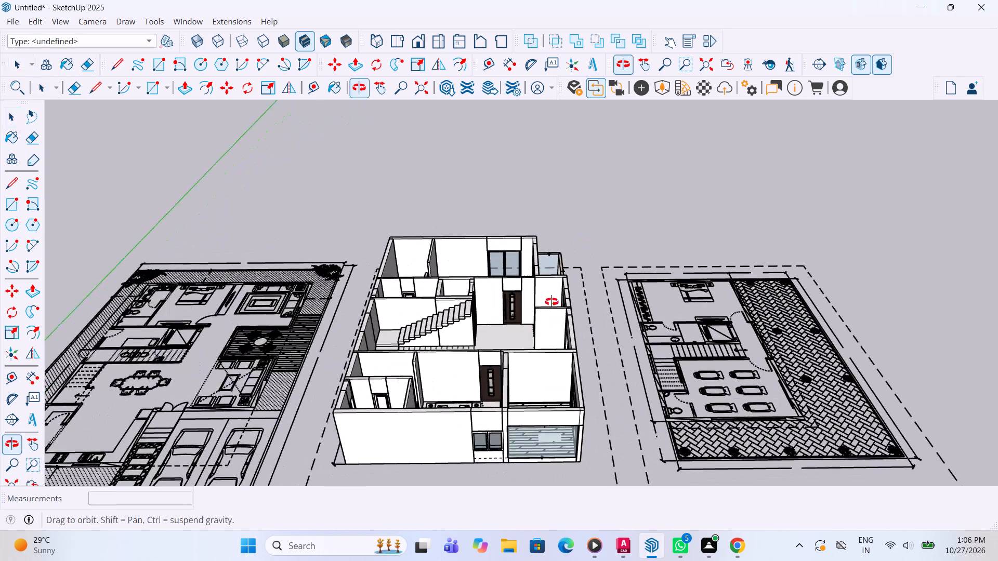
middle_drag(551, 302, 576, 333)
scroll(576, 333, up, 1)
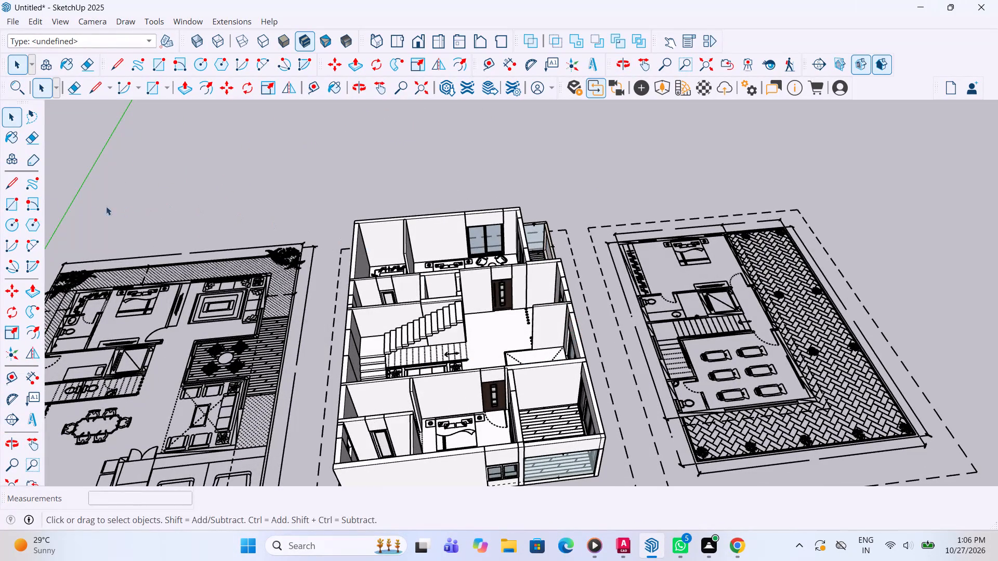
click(14, 208)
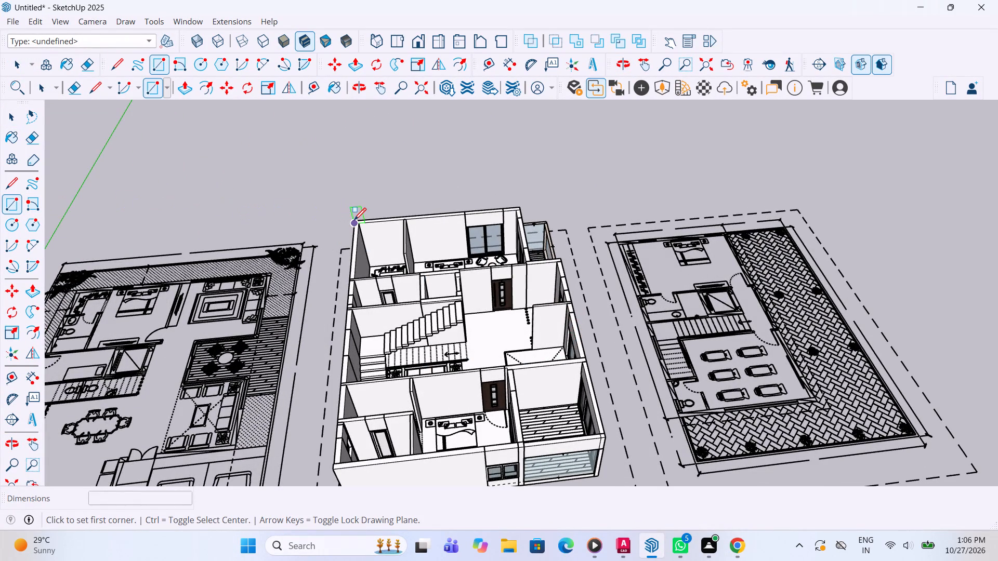
click(356, 217)
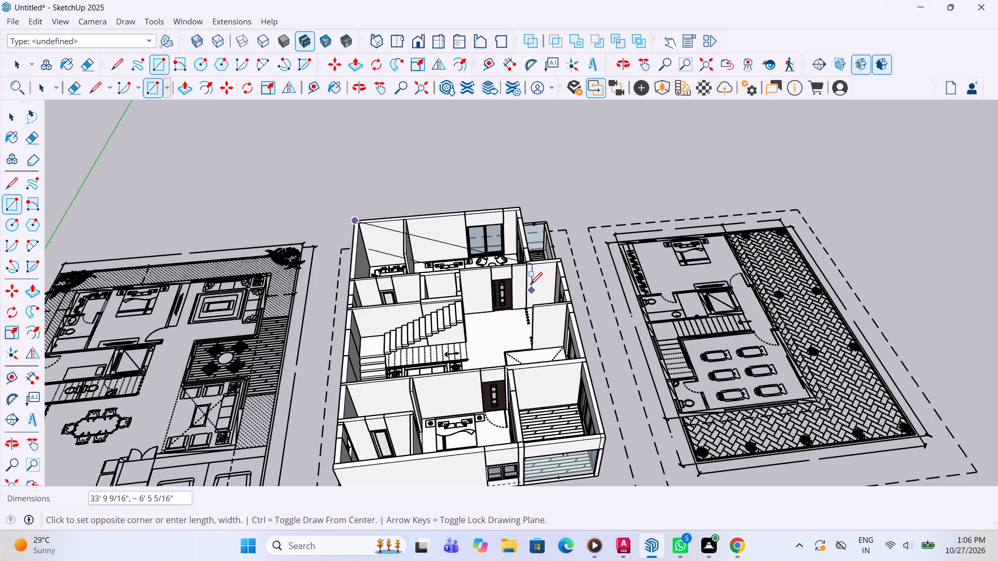
scroll(527, 281, up, 4)
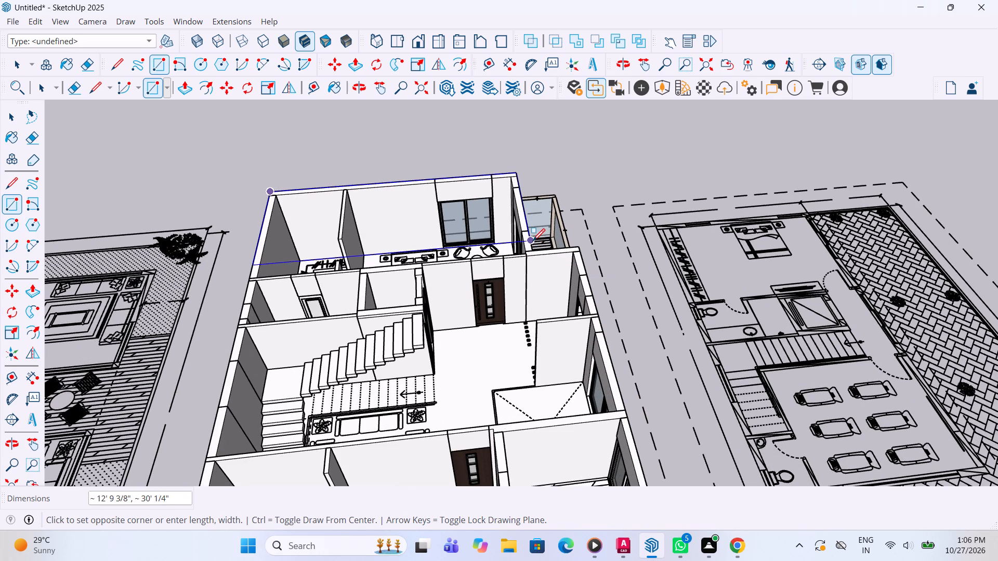
click(533, 249)
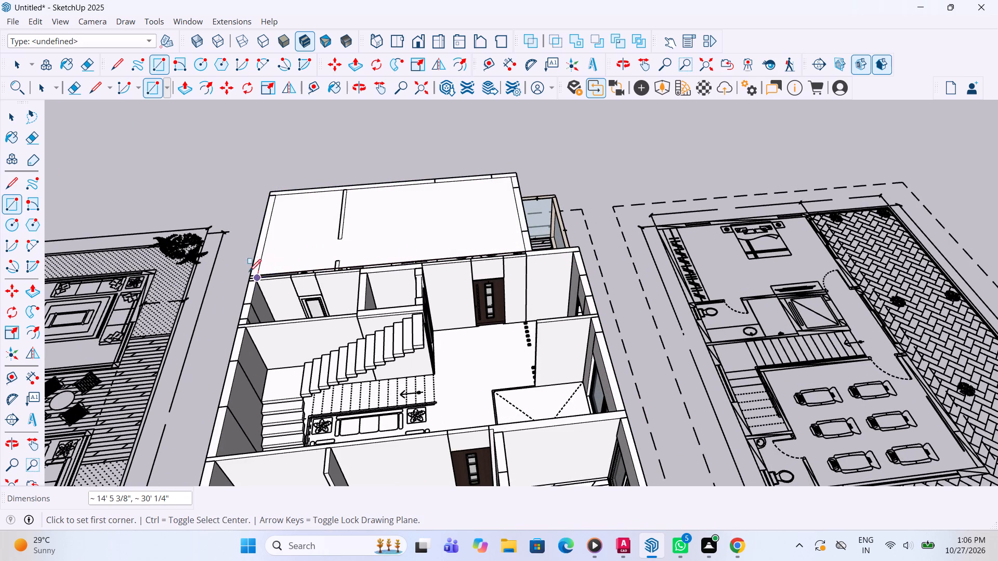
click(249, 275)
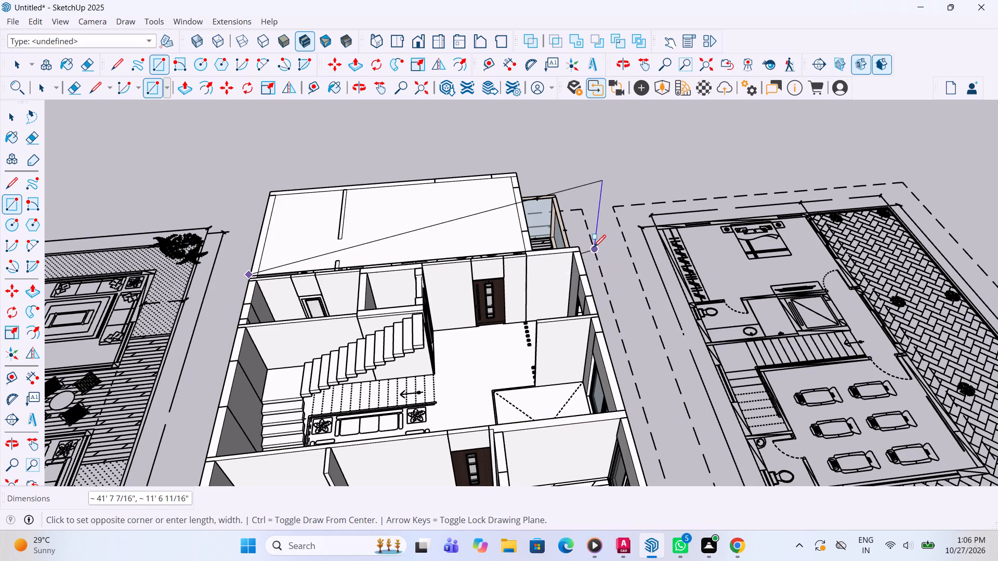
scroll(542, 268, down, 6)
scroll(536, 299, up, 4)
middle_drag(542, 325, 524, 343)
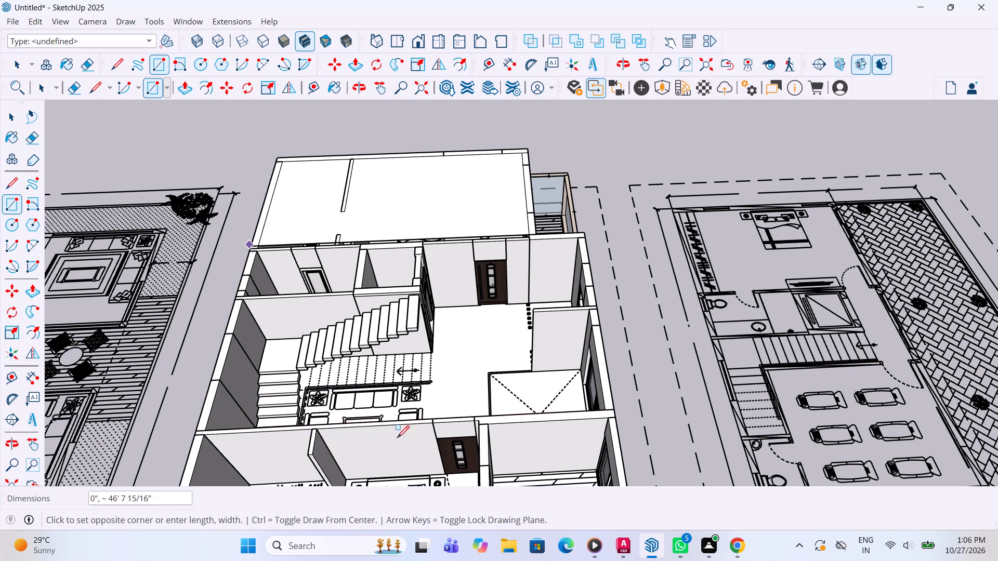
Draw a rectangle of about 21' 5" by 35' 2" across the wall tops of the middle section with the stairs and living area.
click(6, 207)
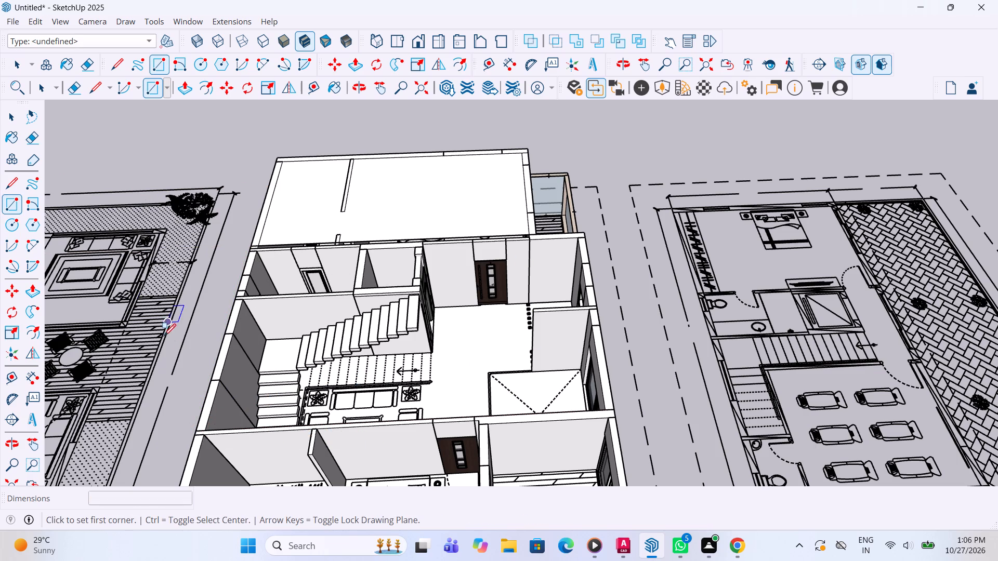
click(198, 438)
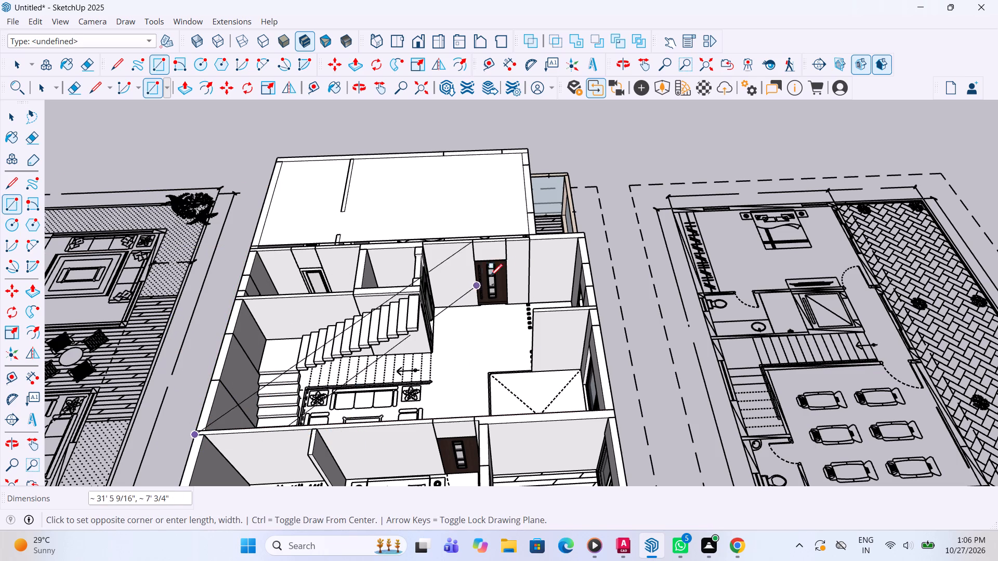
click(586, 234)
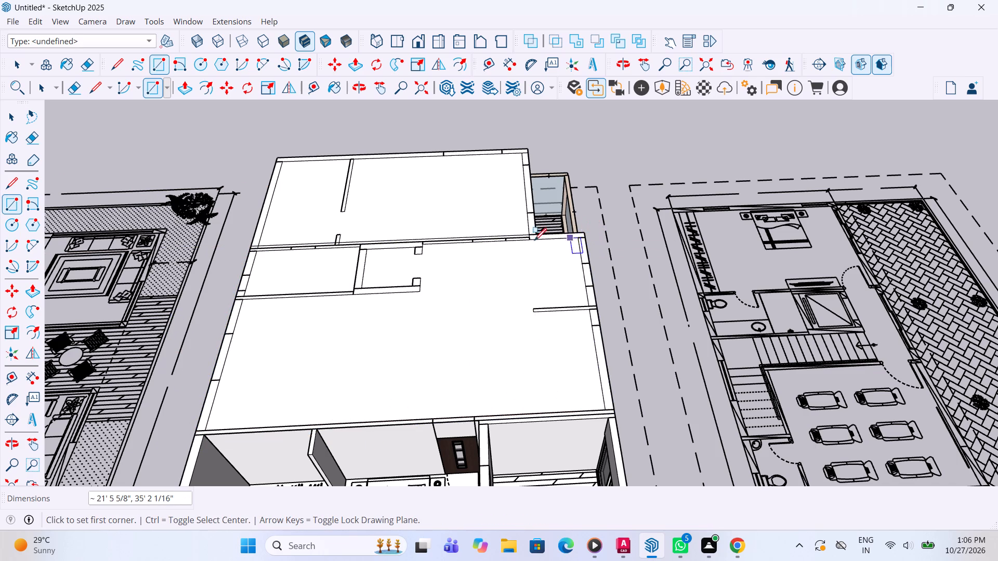
Draw a rectangle across the wall tops of the other end bedroom block, from the wall corner beside its deck to the outer wall.
scroll(489, 246, down, 4)
middle_drag(475, 366, 457, 331)
scroll(456, 331, down, 3)
scroll(472, 447, up, 3)
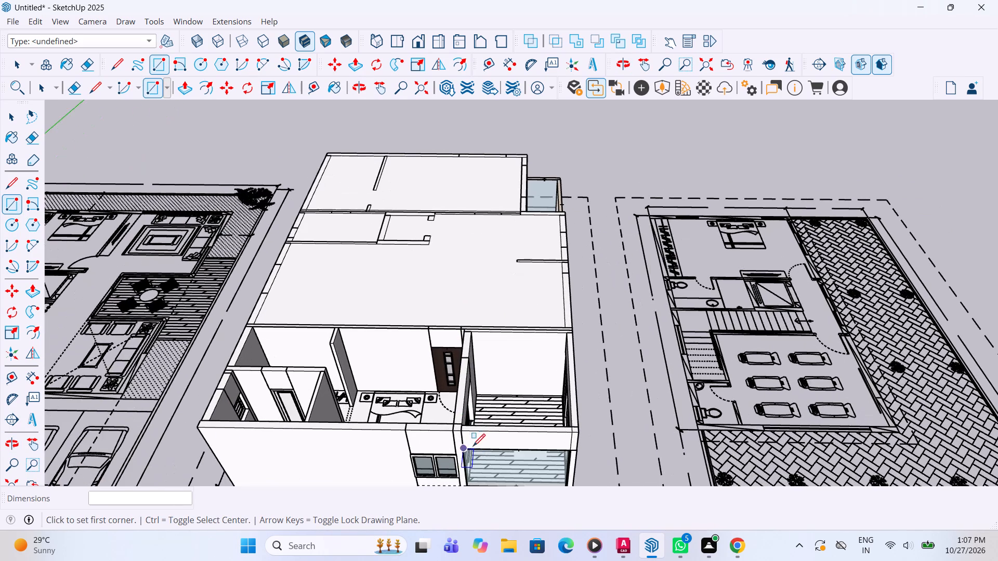
click(465, 435)
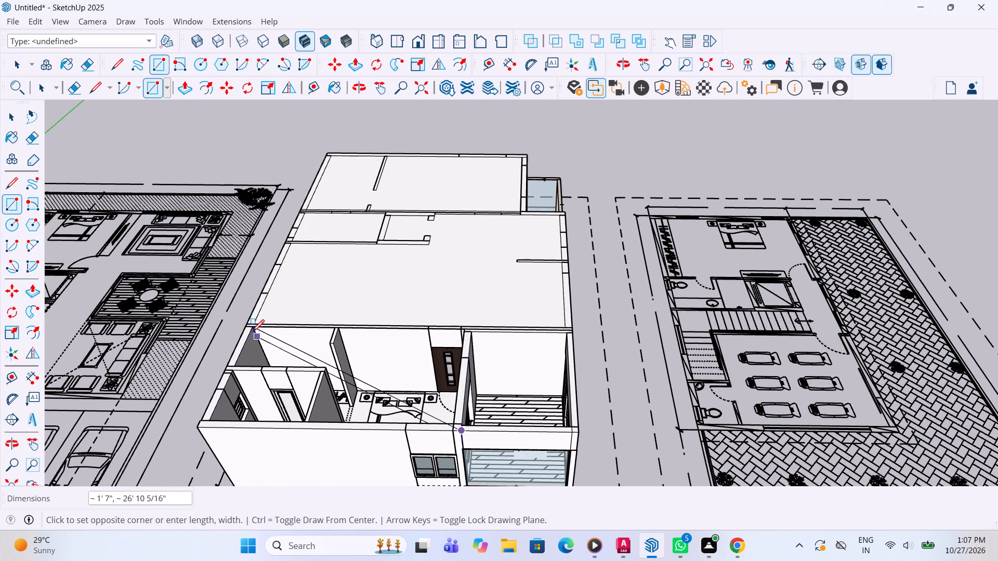
click(250, 329)
middle_drag(282, 317, 306, 349)
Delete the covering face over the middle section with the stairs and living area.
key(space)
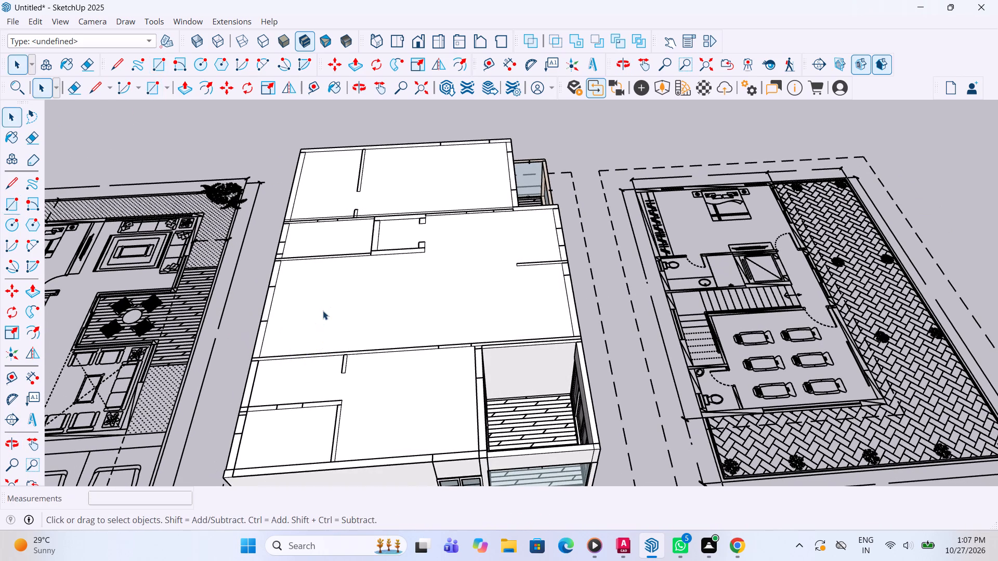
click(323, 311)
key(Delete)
Draw a rectangle of about 11' 7" by 7' 2" across the wall tops of the small room behind the stairs.
middle_drag(354, 309, 332, 320)
click(8, 204)
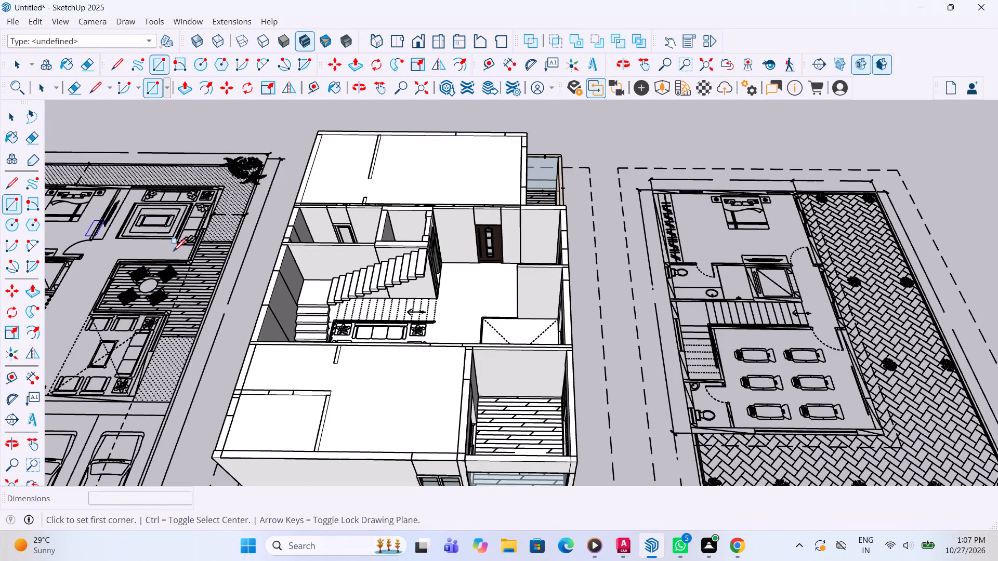
click(282, 244)
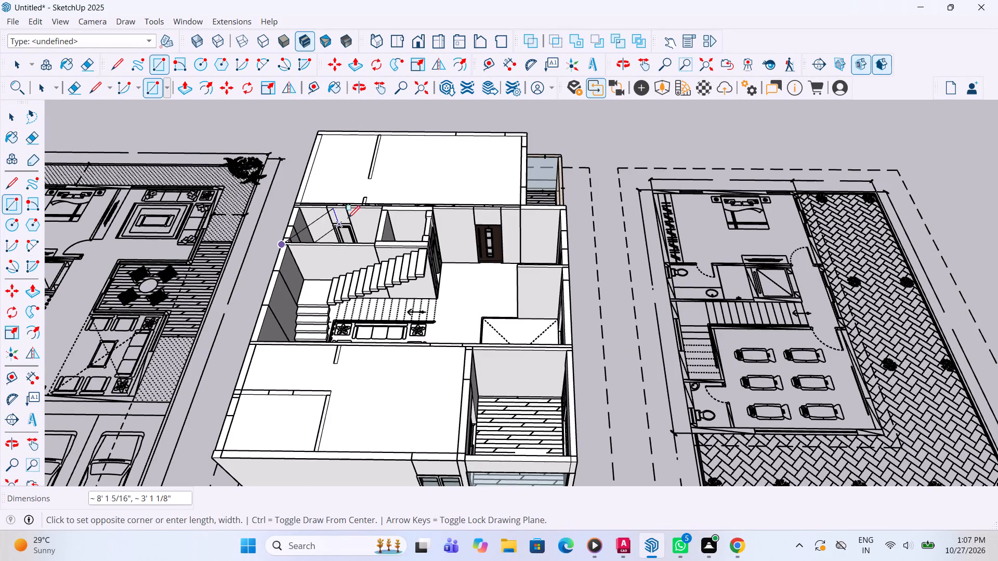
click(384, 202)
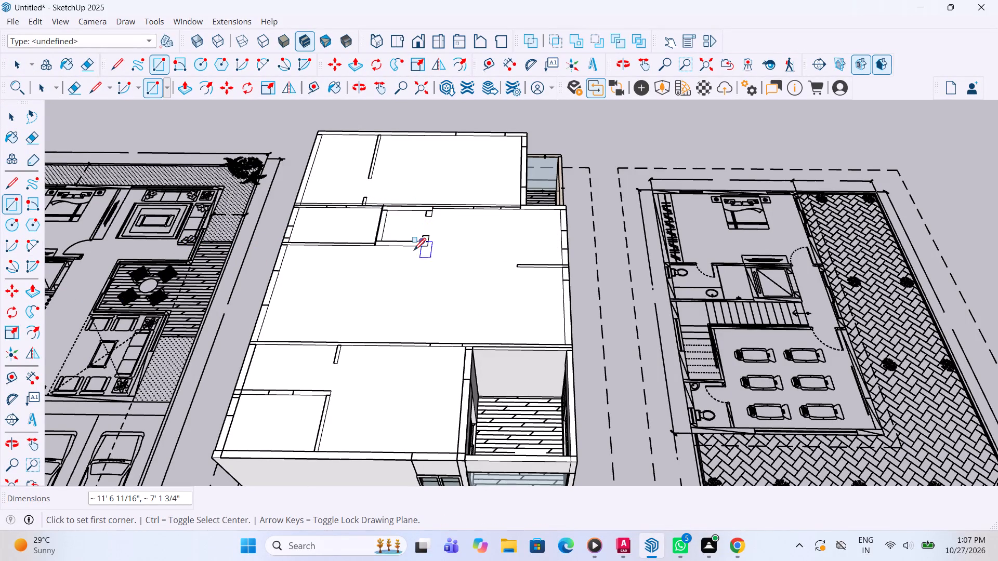
Delete the large covering face over the stairs and living area, keeping the small room's cover.
key(space)
click(404, 273)
key(Delete)
Draw a rectangle of about 20' 4" by 17' 2" over the living area, from the wall corner beside the stairs to the opposite outer wall corner.
middle_drag(426, 271, 423, 270)
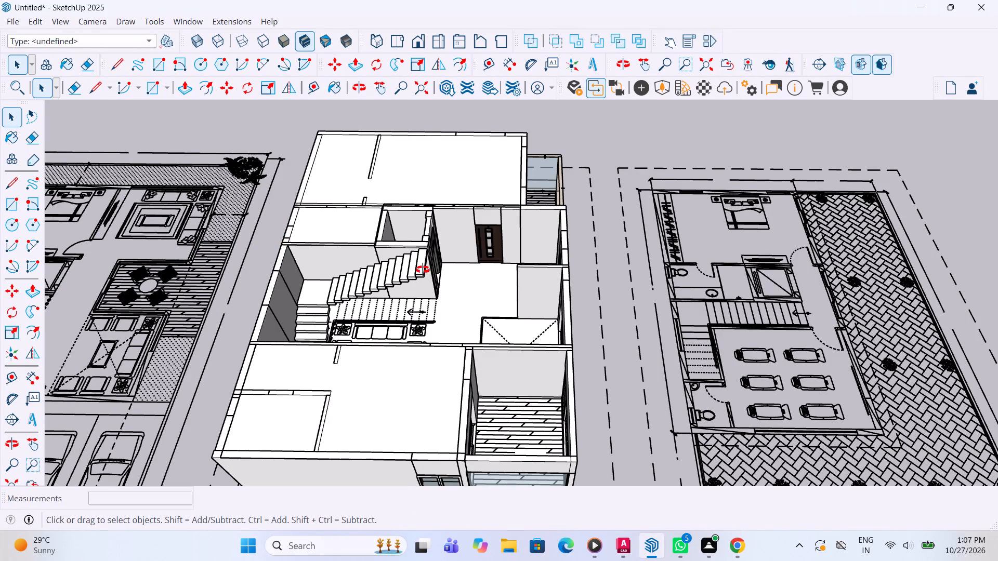
middle_drag(423, 270, 414, 286)
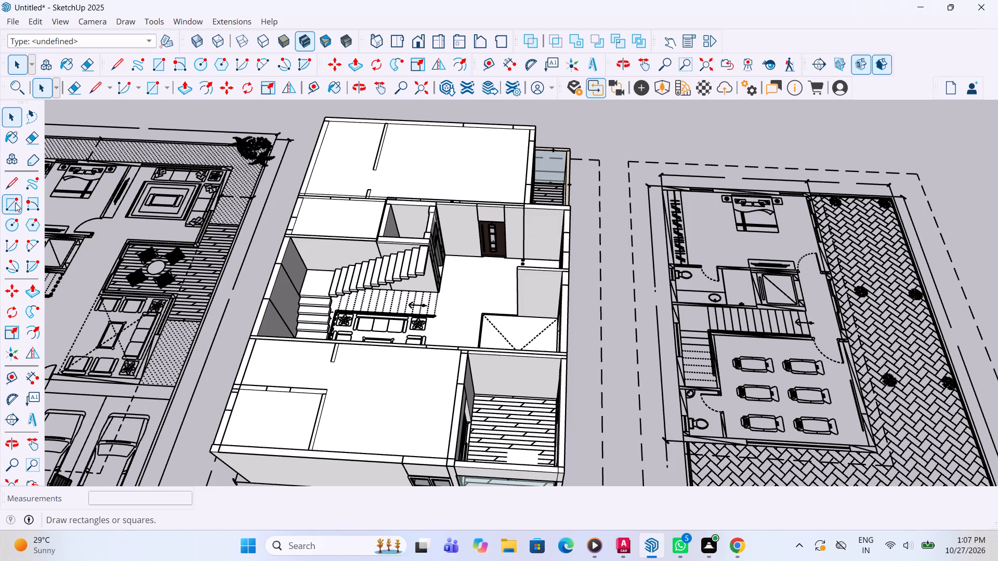
click(14, 203)
click(441, 203)
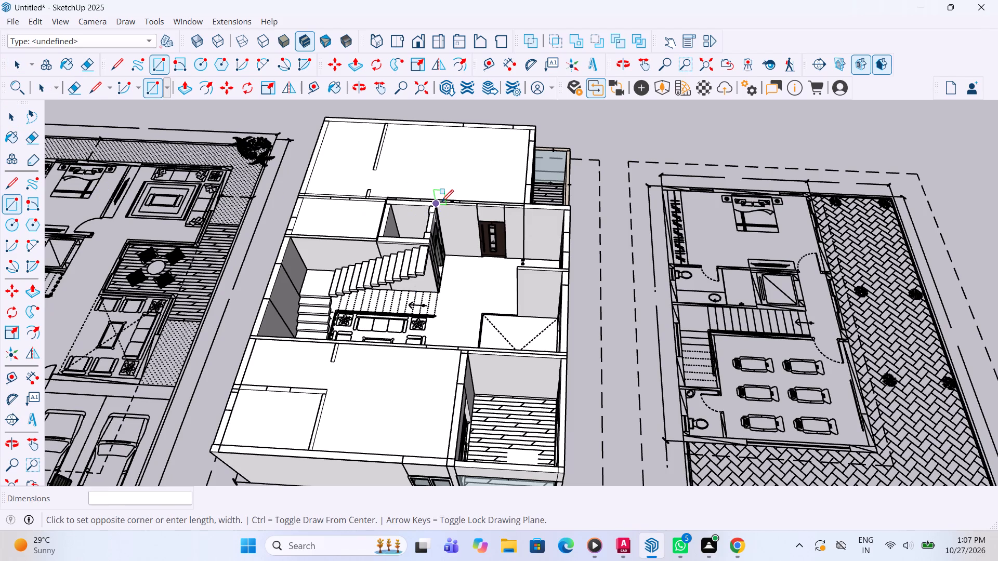
double_click(567, 357)
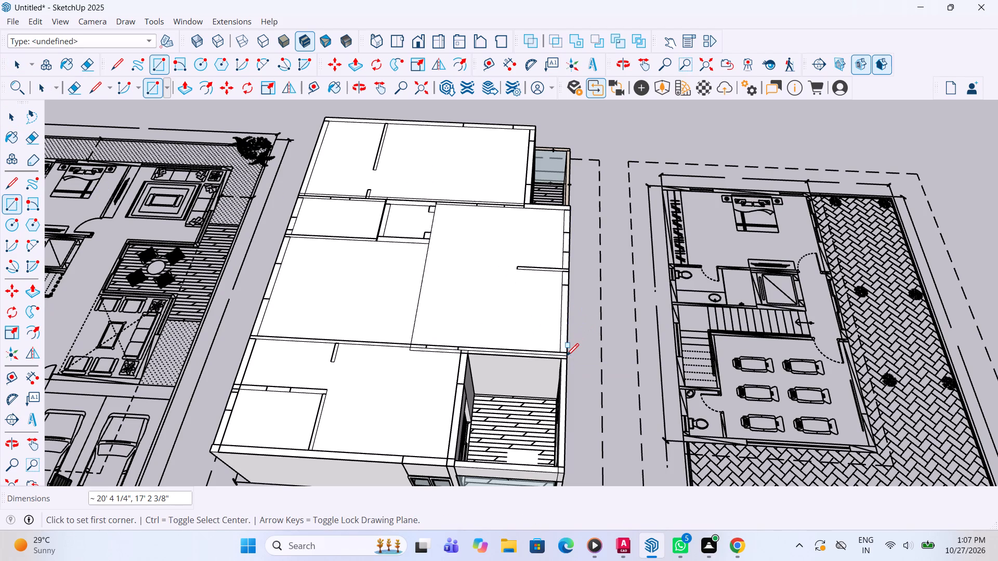
Delete the covering face over the staircase and the small shaft beside it.
key(space)
click(382, 297)
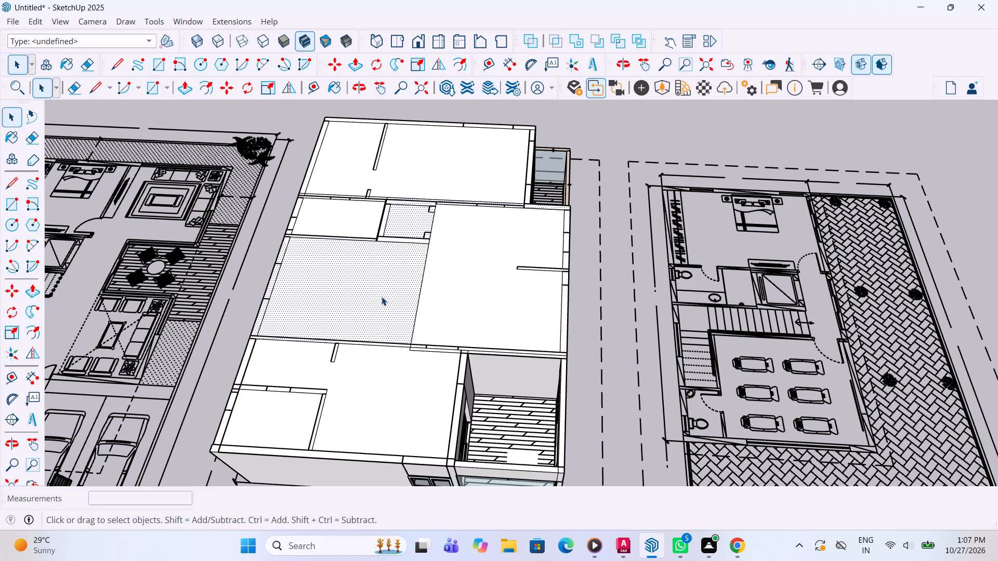
key(Delete)
Examine the covered rooms and the staircase opening of the house from several angles.
middle_drag(419, 297, 413, 292)
scroll(416, 291, down, 4)
middle_drag(504, 404, 483, 391)
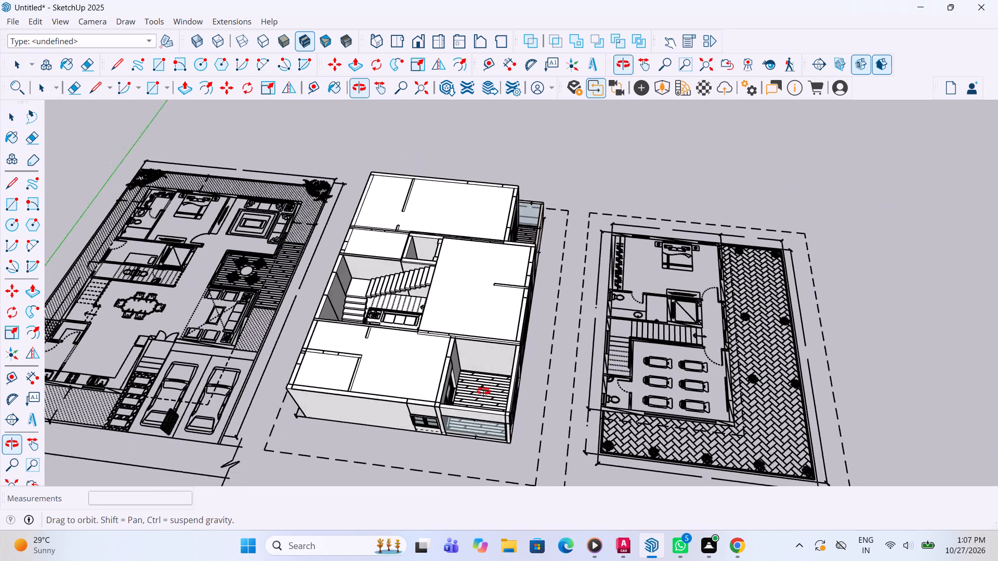
middle_drag(483, 391, 376, 373)
scroll(501, 357, down, 6)
click(566, 256)
middle_drag(483, 315, 636, 297)
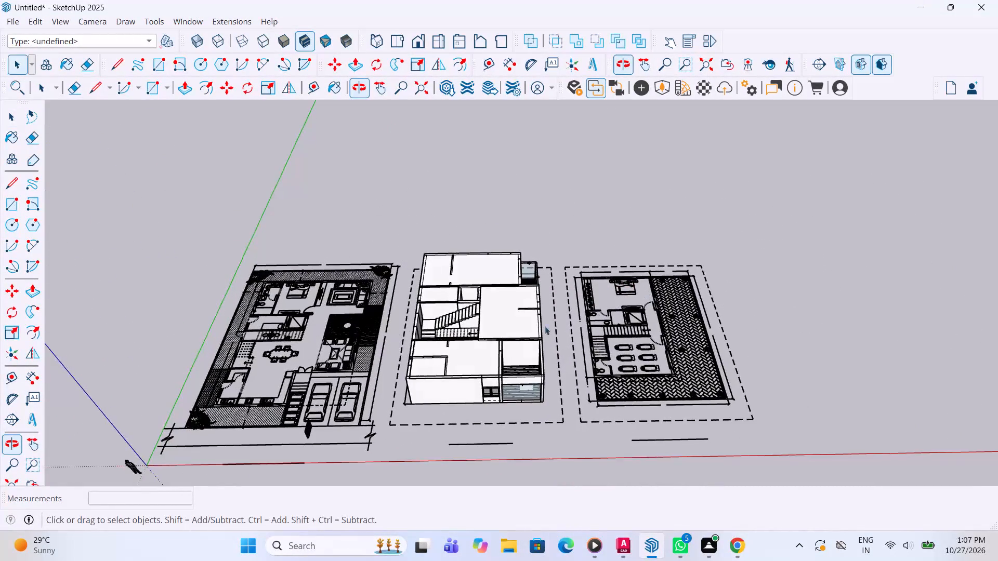
scroll(509, 332, up, 4)
middle_drag(510, 332, 523, 320)
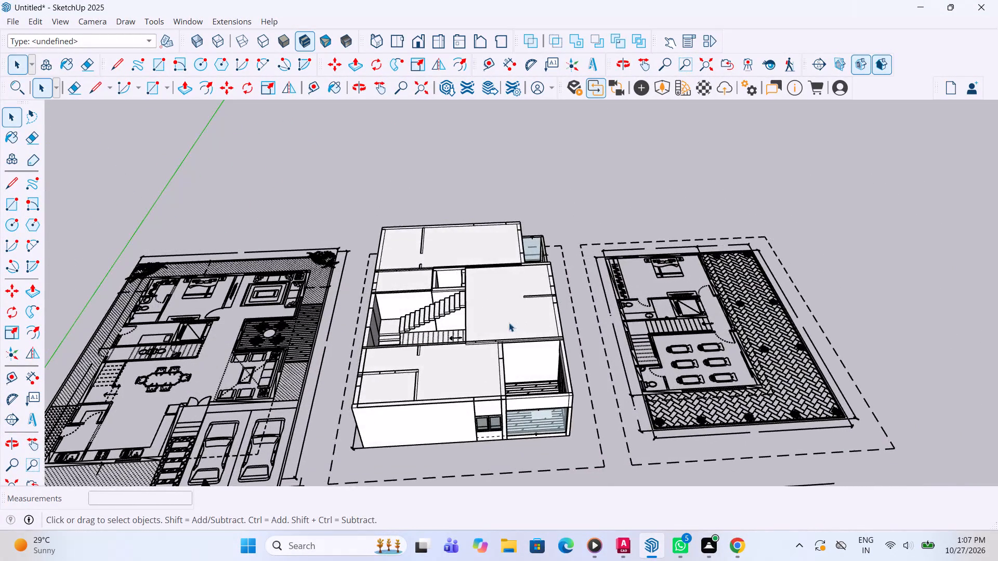
scroll(458, 319, up, 8)
middle_drag(472, 293, 613, 266)
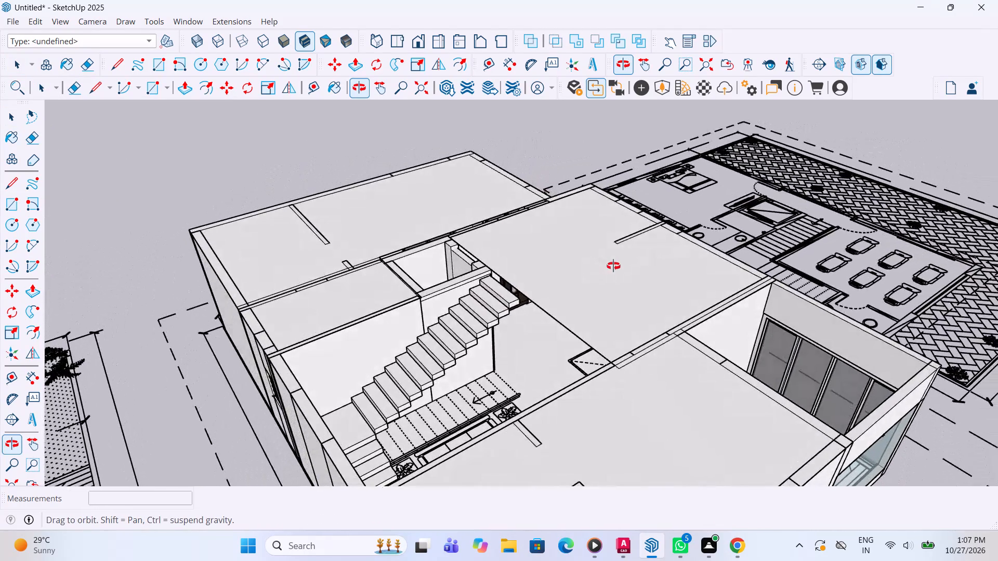
middle_drag(613, 266, 471, 303)
Save the model in Downloads as "east villa first floor", purging unused items.
key(ctrl+s)
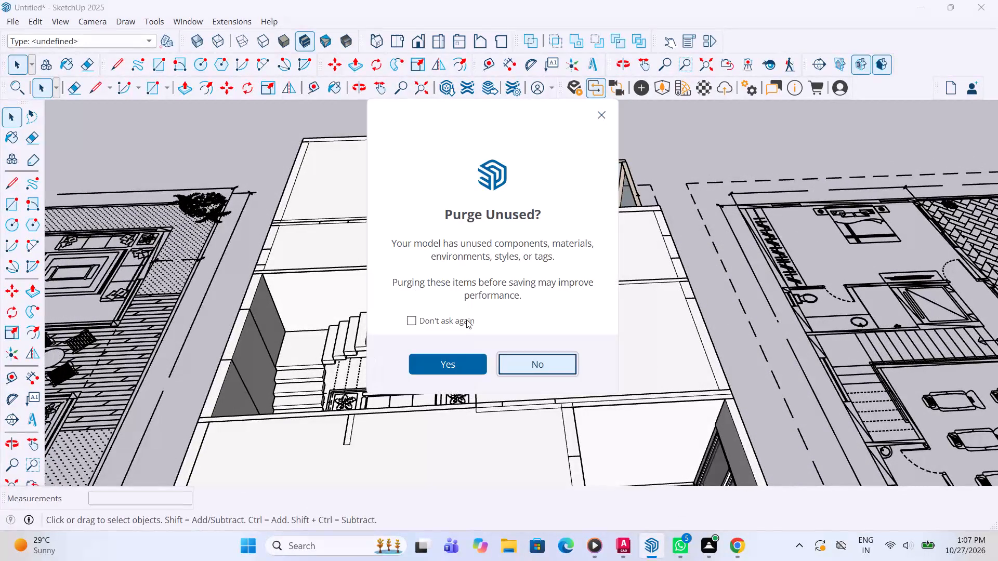
drag(409, 324, 412, 329)
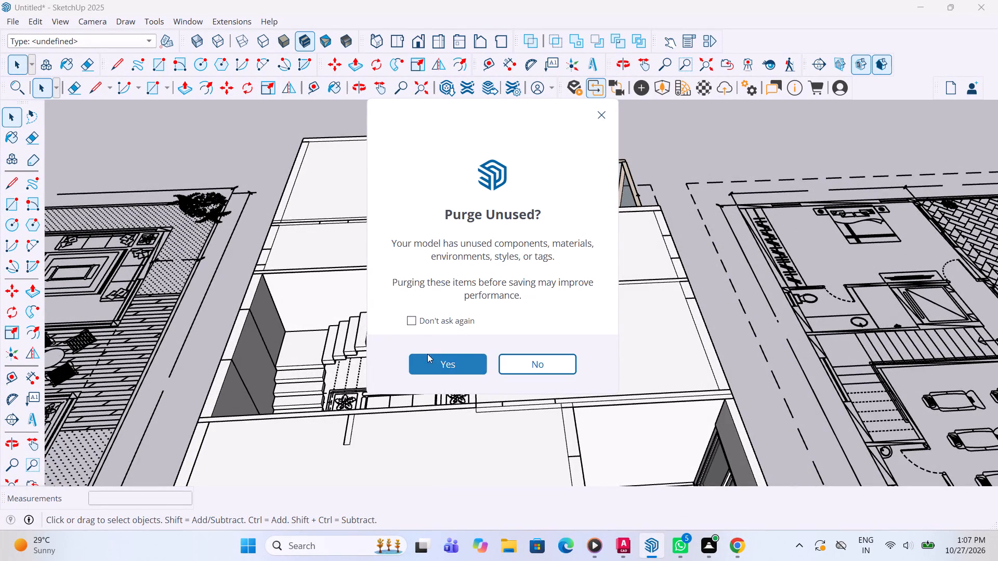
click(448, 362)
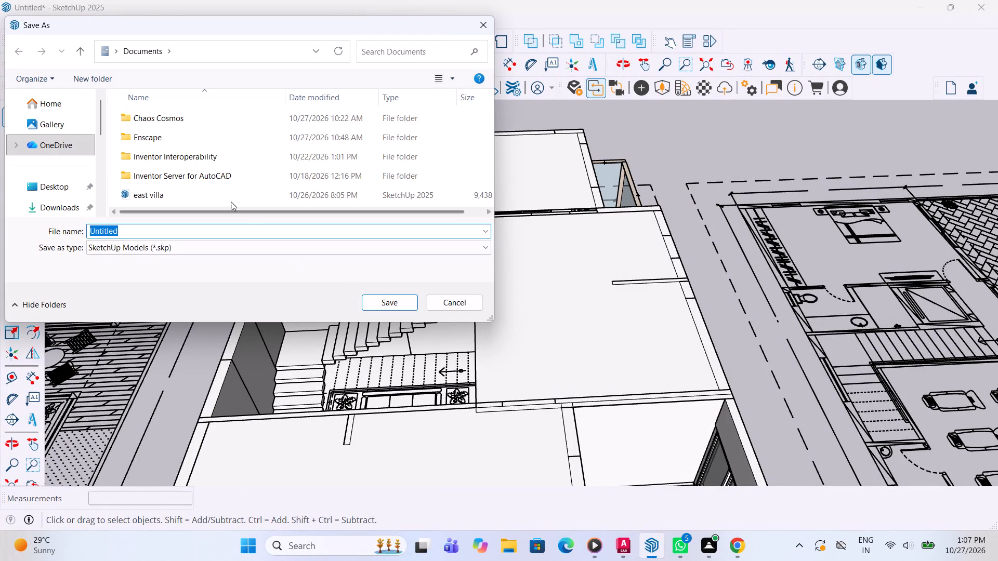
click(183, 56)
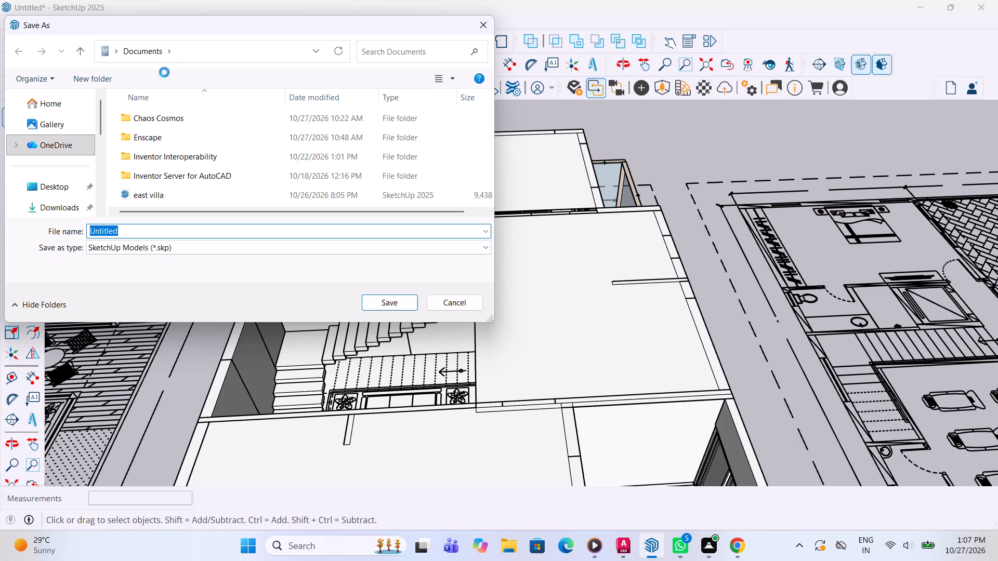
click(72, 205)
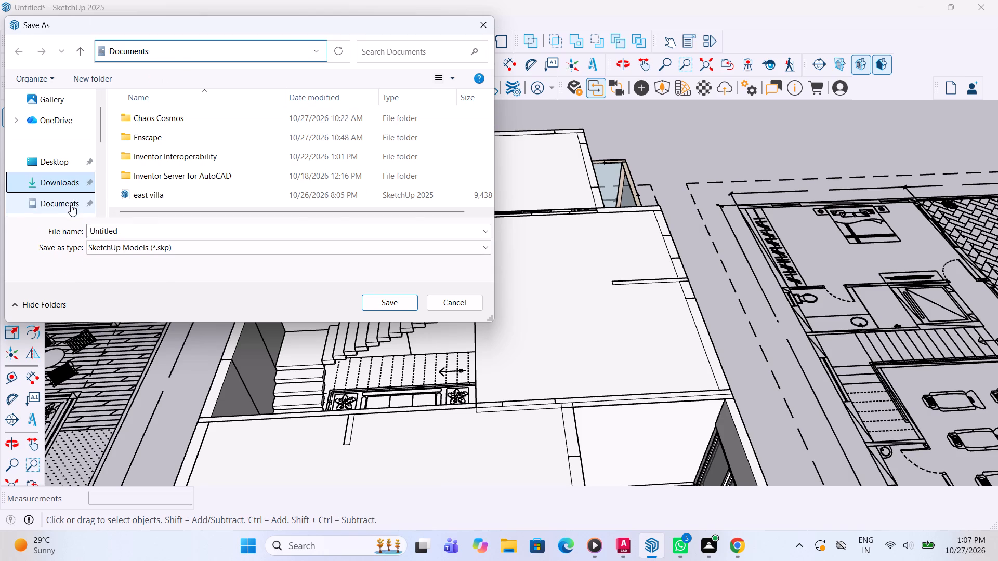
click(152, 256)
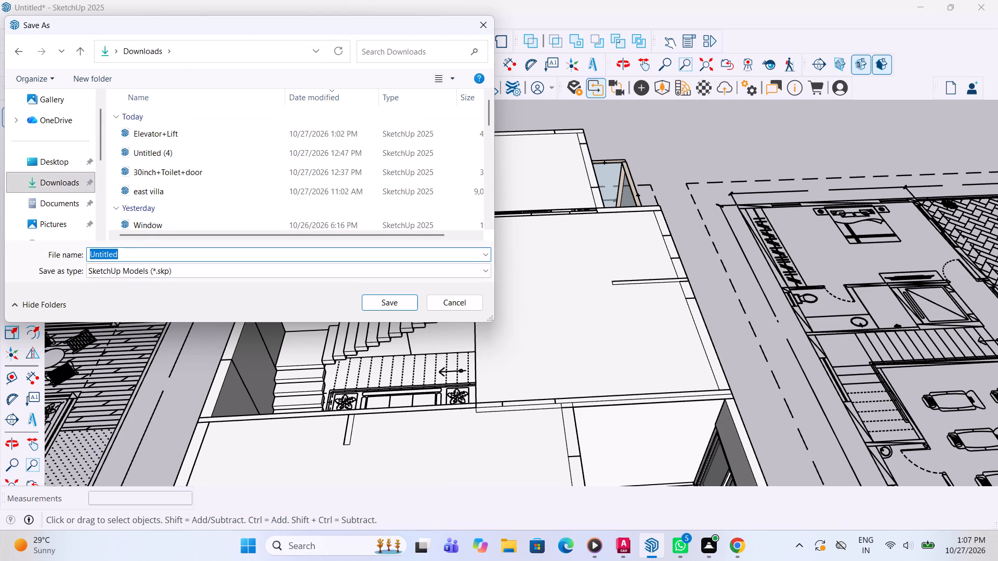
text(east villa)
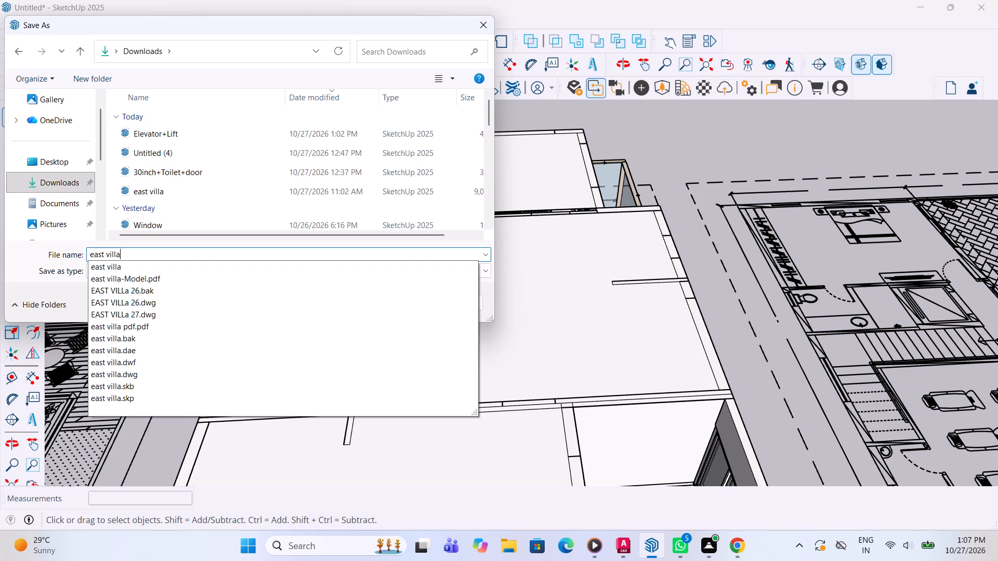
key(space)
text(first)
key(space)
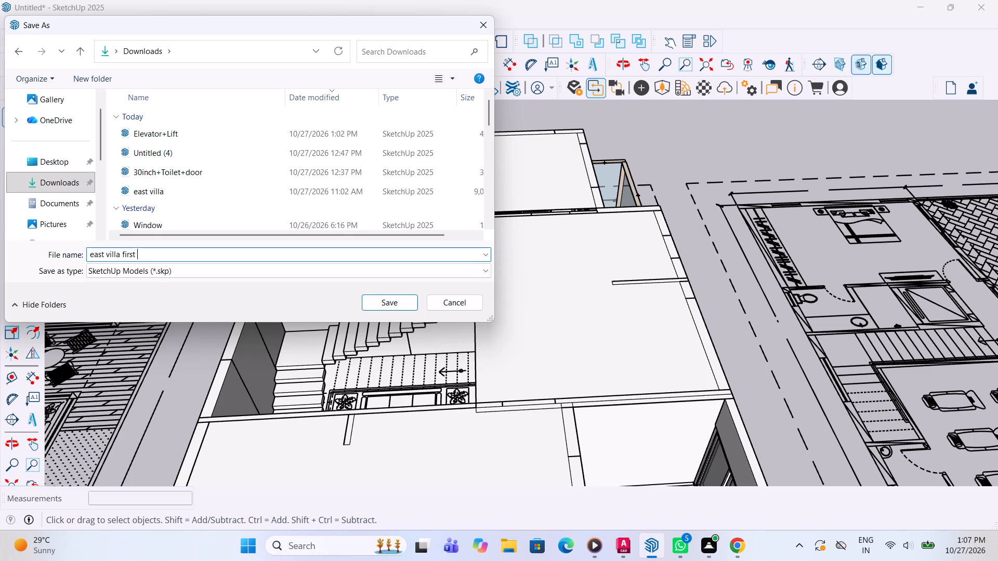
text(floor)
click(379, 305)
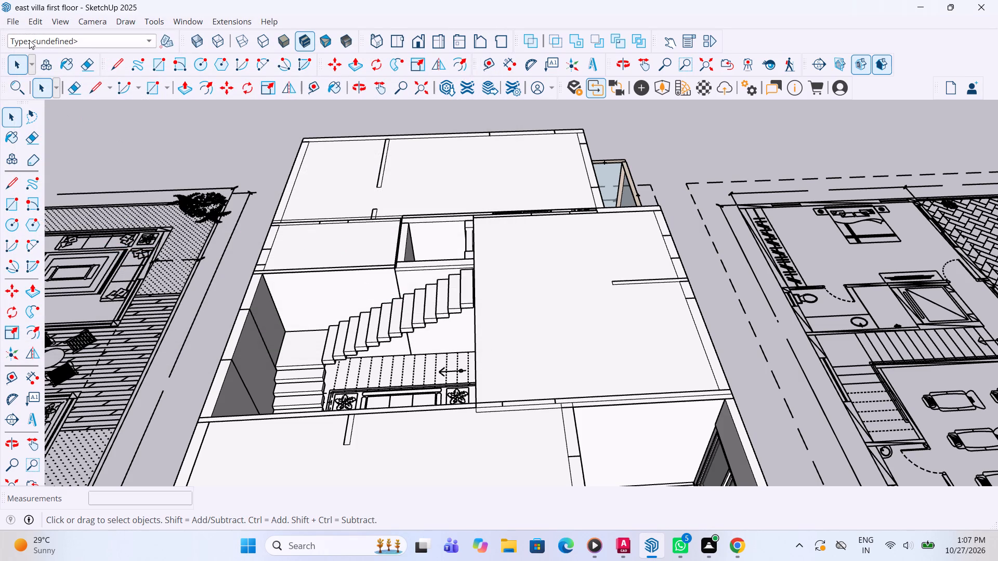
Print one copy of the current view with Microsoft Print to PDF, saved in Downloads as "east villa ff".
click(6, 21)
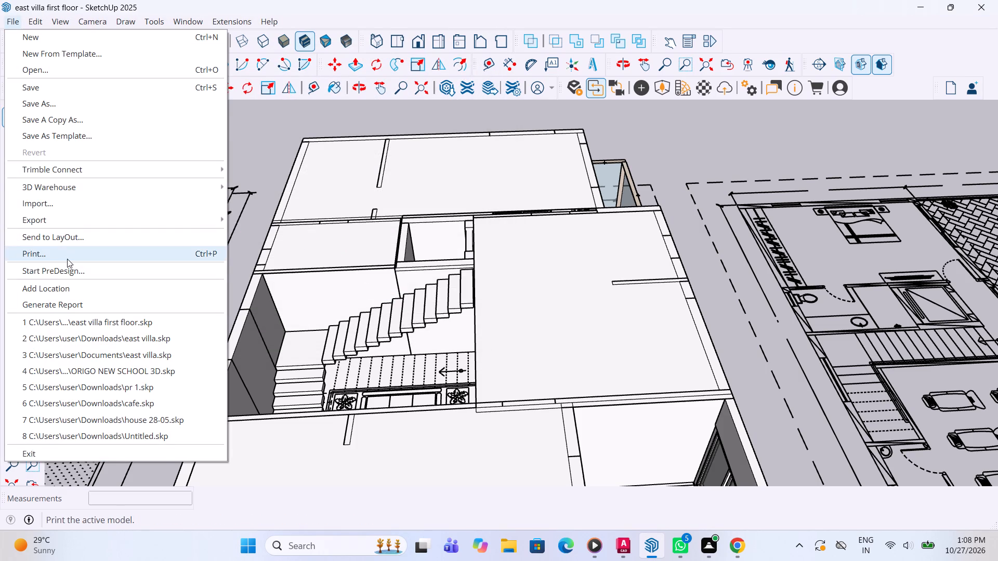
click(67, 257)
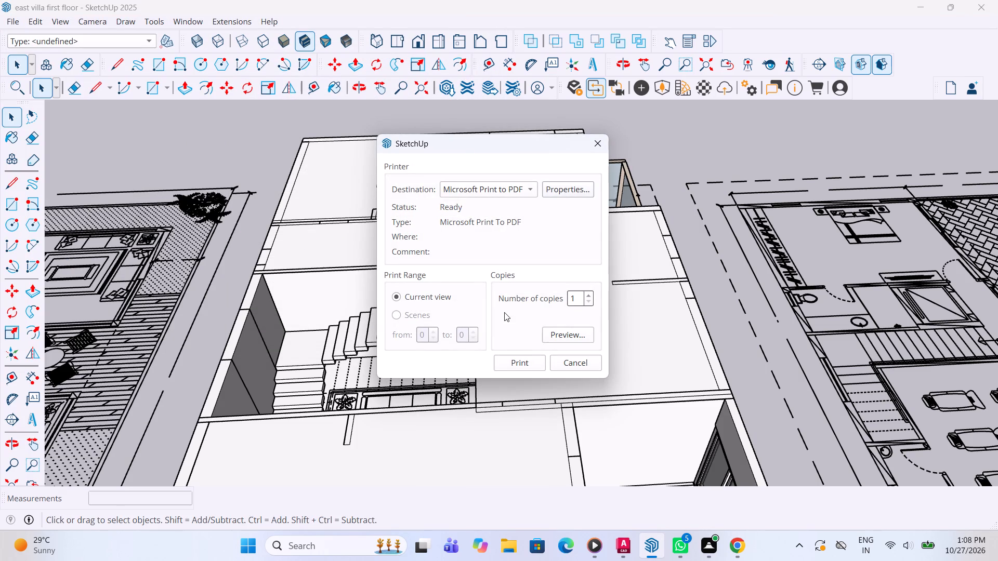
click(526, 365)
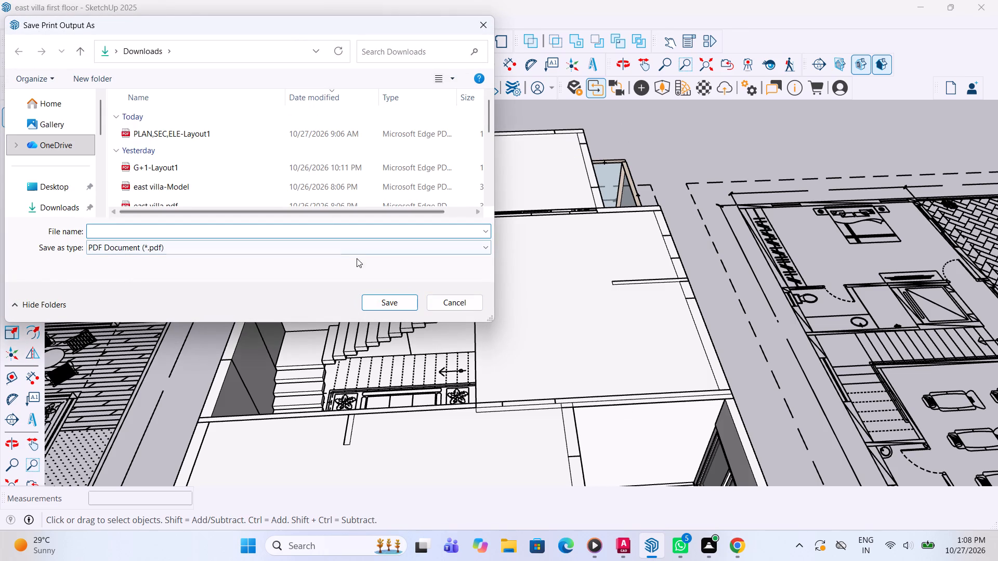
click(241, 235)
text(ea)
text(st villa ff)
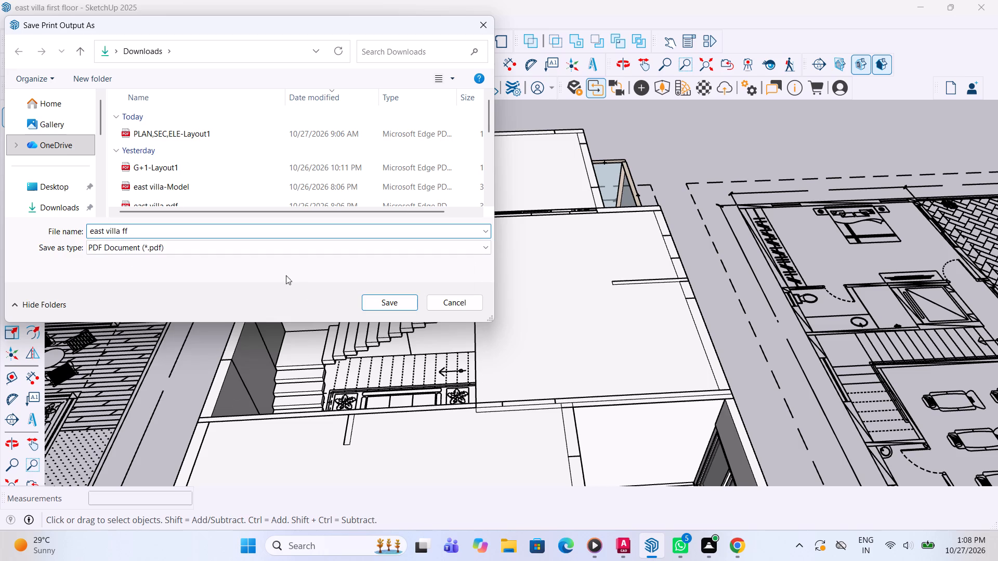
click(402, 305)
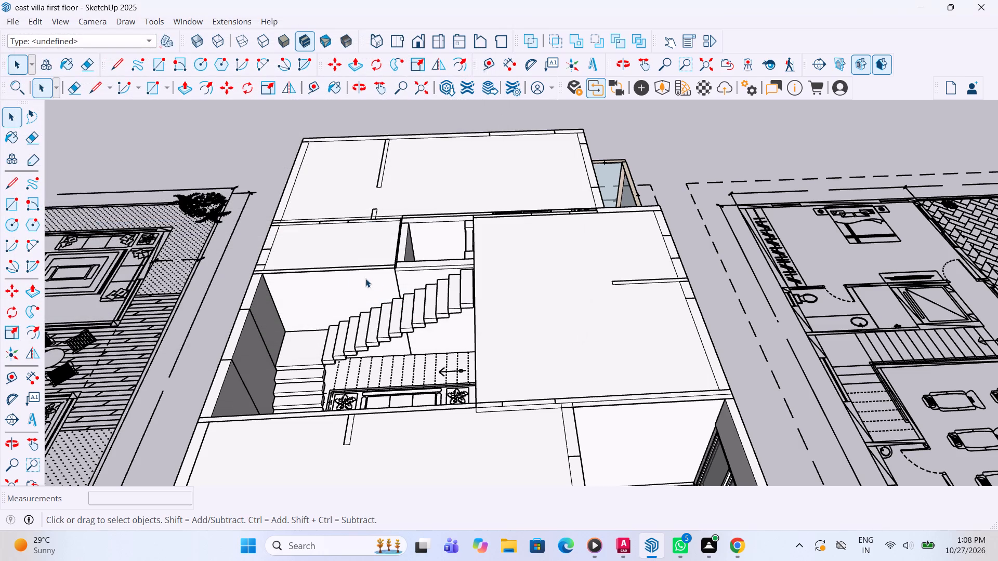
Export the 3D model to Downloads as the COLLADA file "east villa first floor".
click(14, 24)
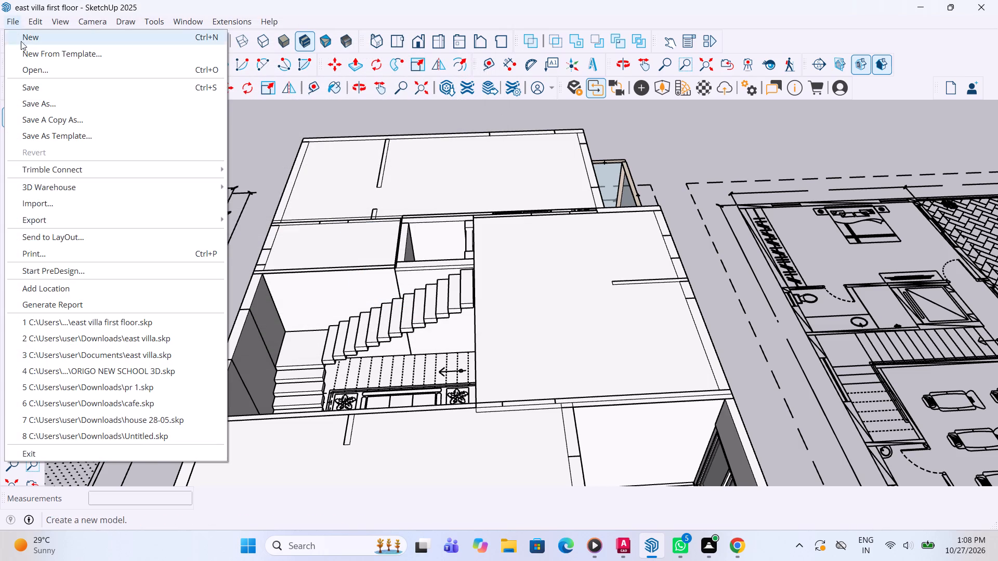
click(64, 224)
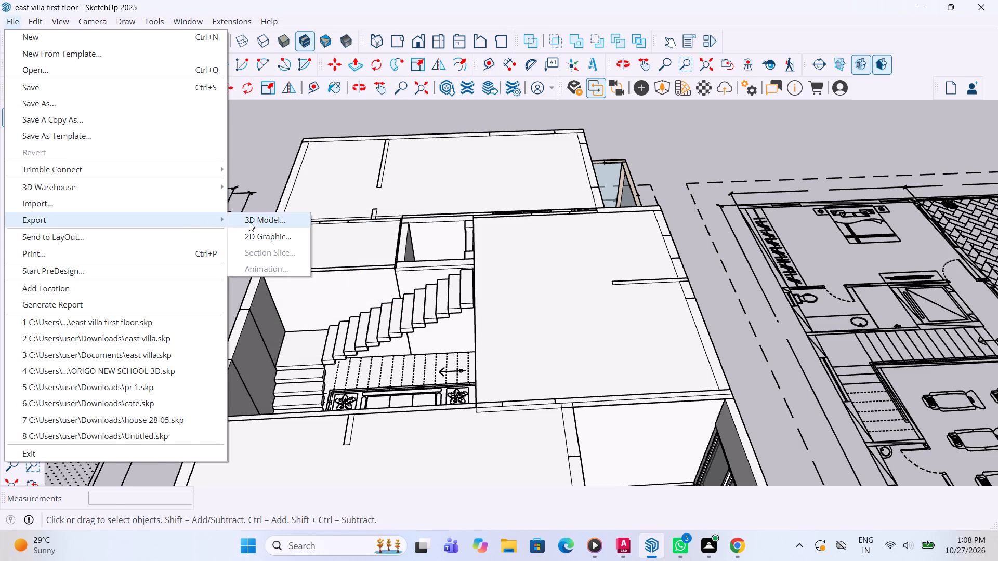
click(249, 222)
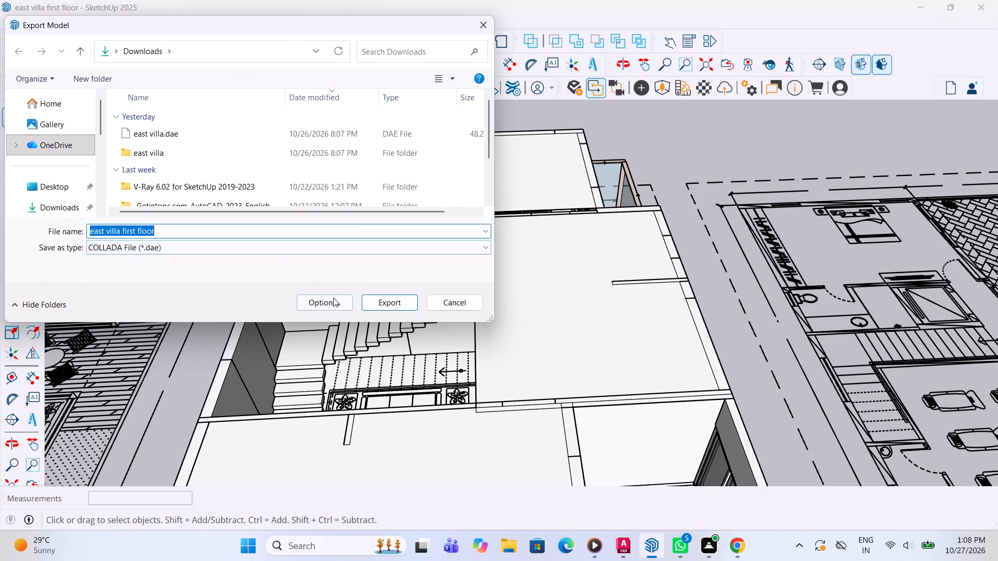
click(379, 301)
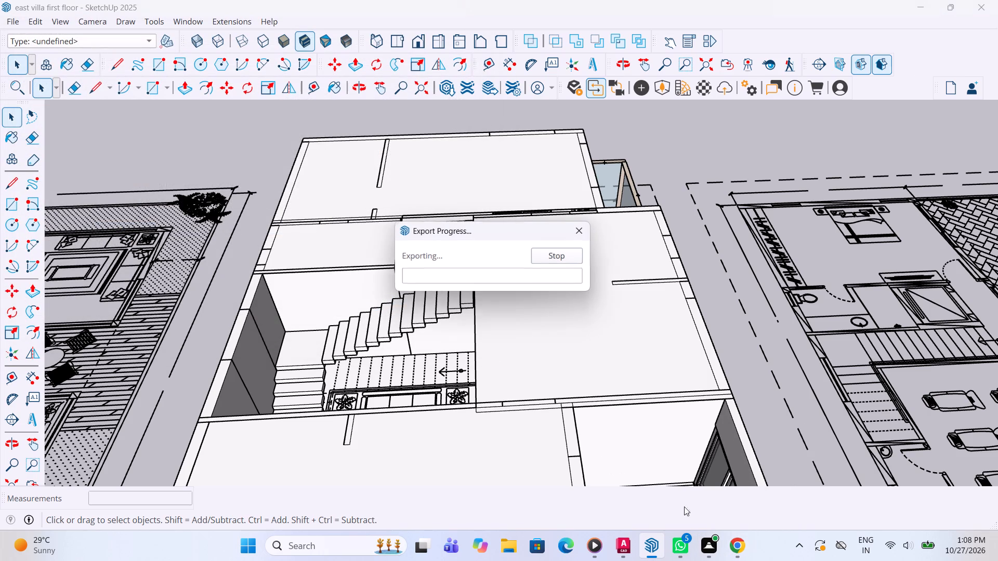